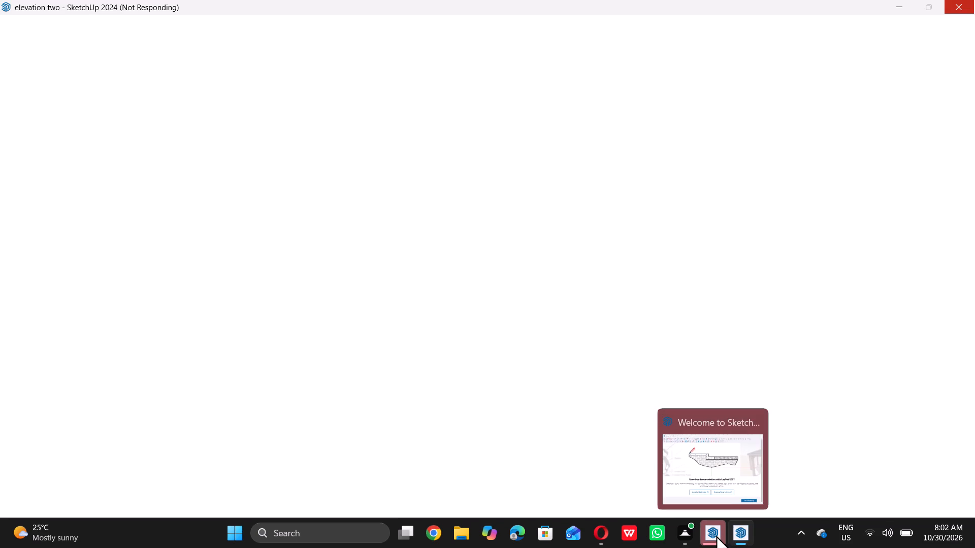
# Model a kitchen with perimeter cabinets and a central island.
# Dismiss the SketchUp welcome window and bring the elevation two model window to the front.
pyautogui.doubleClick(726, 491)
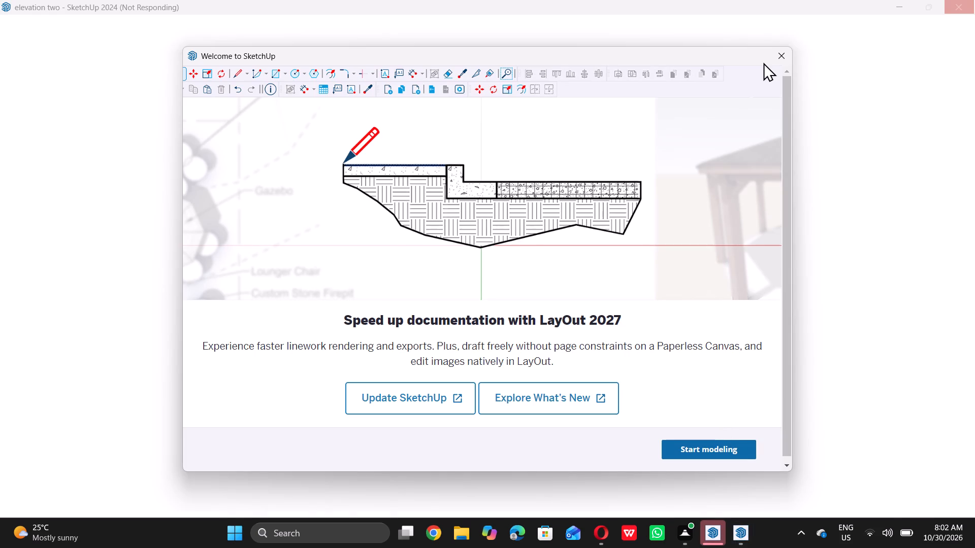
pyautogui.click(777, 53)
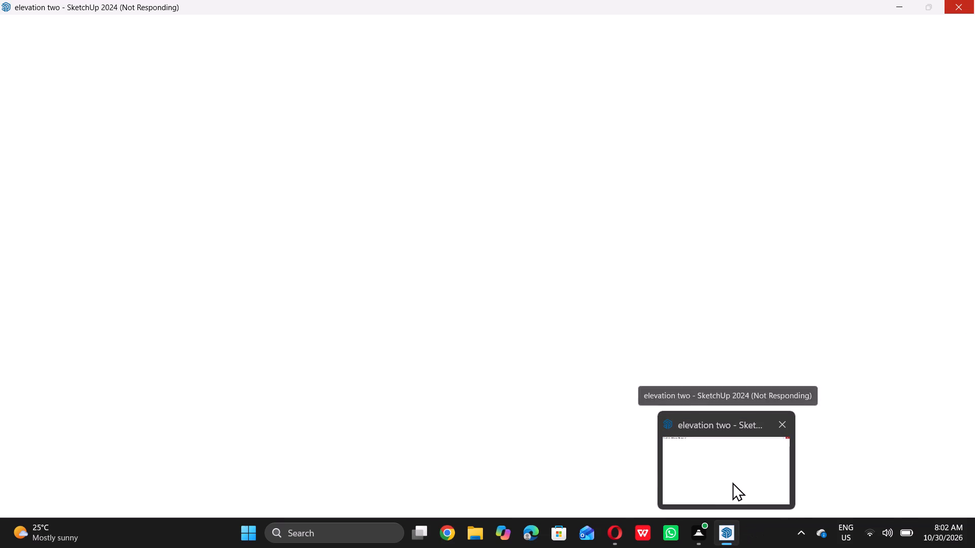
pyautogui.click(736, 470)
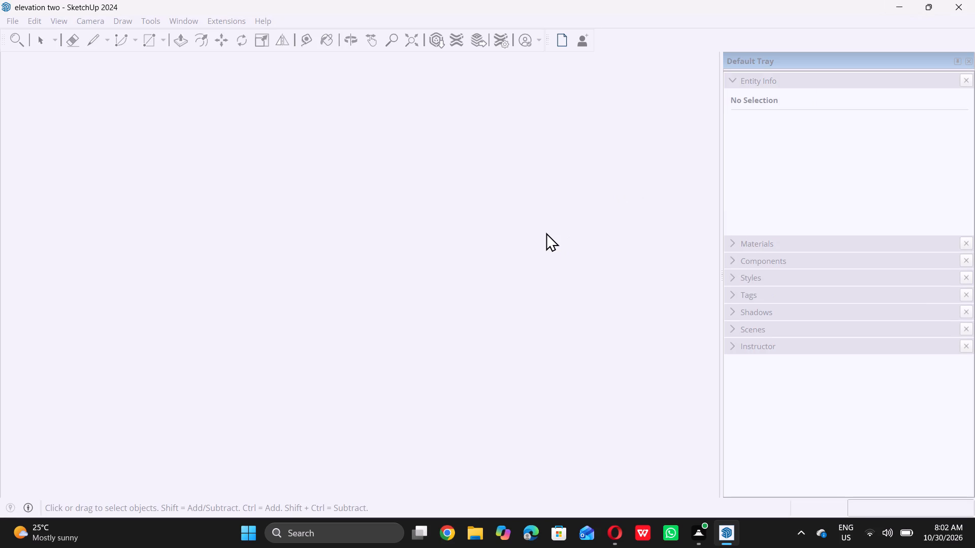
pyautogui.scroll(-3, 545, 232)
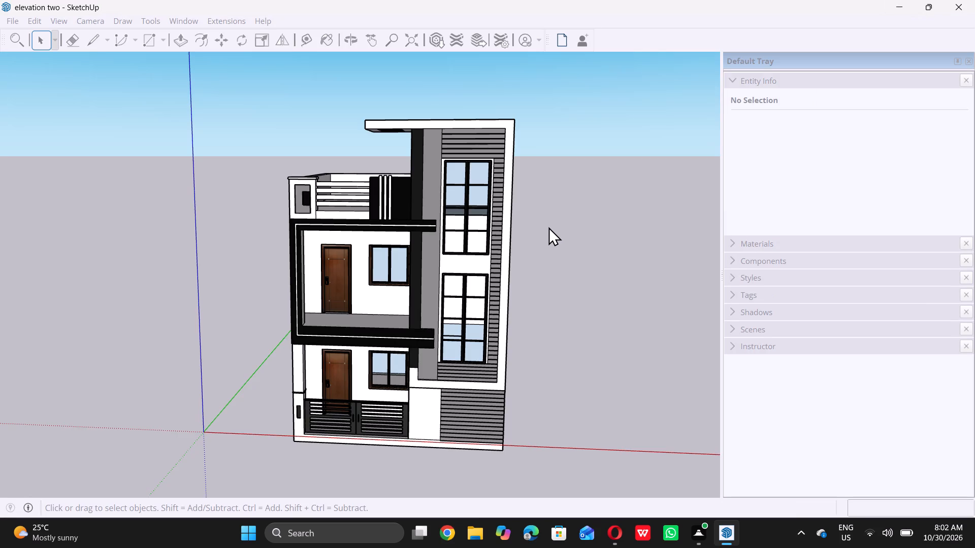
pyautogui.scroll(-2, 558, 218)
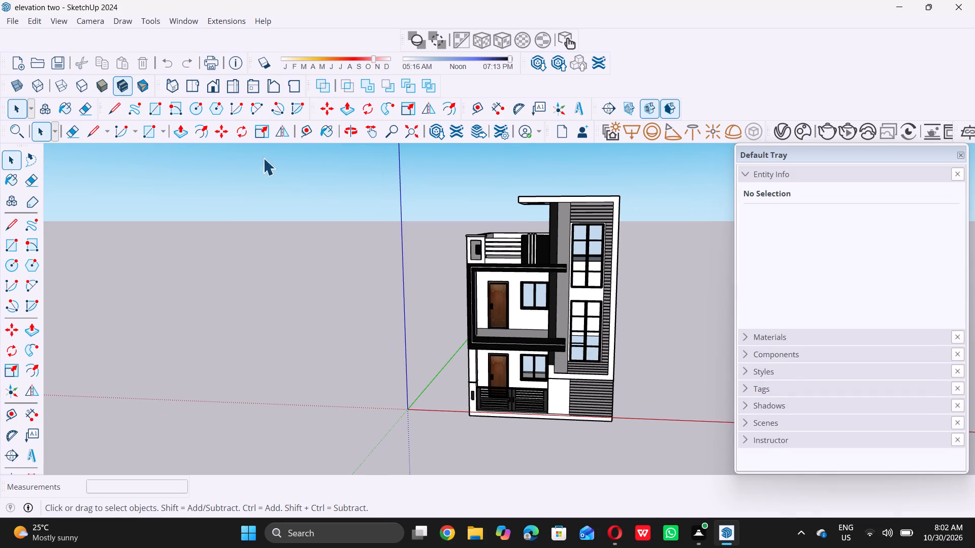
# Create a new blank model.
pyautogui.click(9, 23)
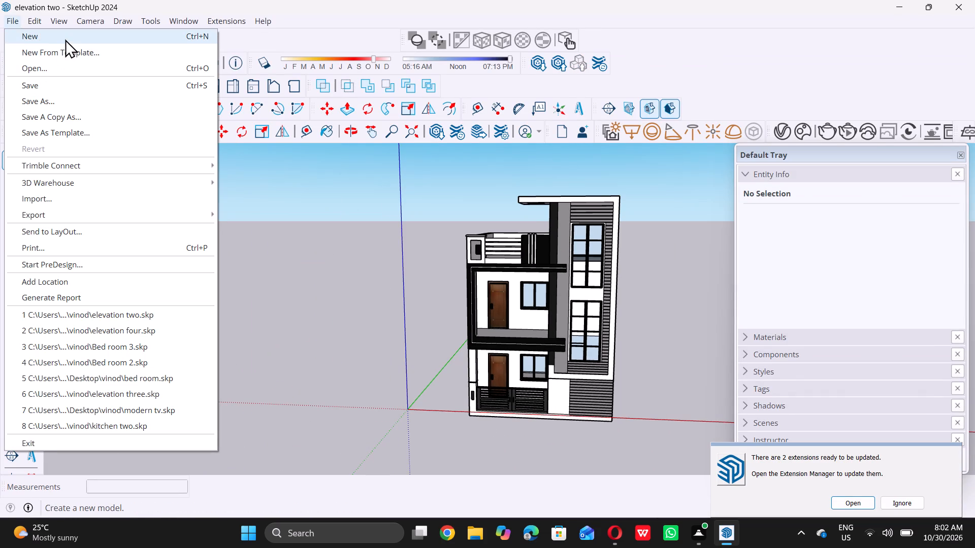
pyautogui.click(68, 37)
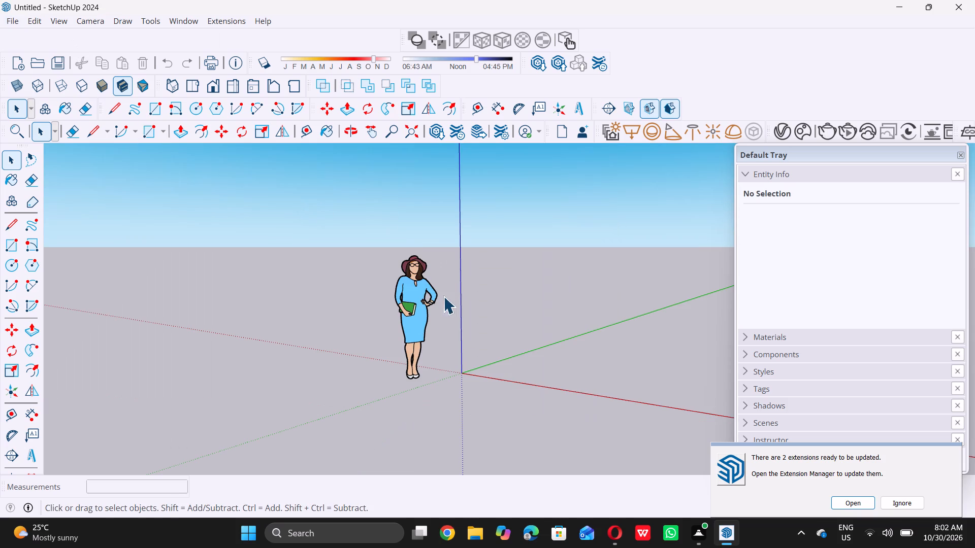
# Delete the default standing woman figure beside the origin.
pyautogui.scroll(3, 438, 316)
pyautogui.click(414, 287)
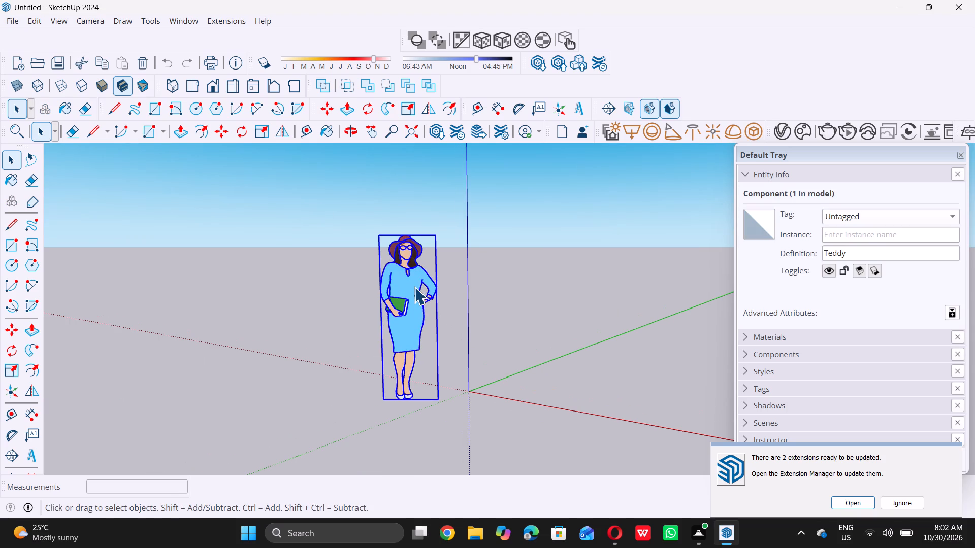
pyautogui.press('Delete')
# In top view, draw a ground-plane rectangle starting near the origin between the positive red and green axes, with a first dimension of 15'.
pyautogui.scroll(-2, 423, 276)
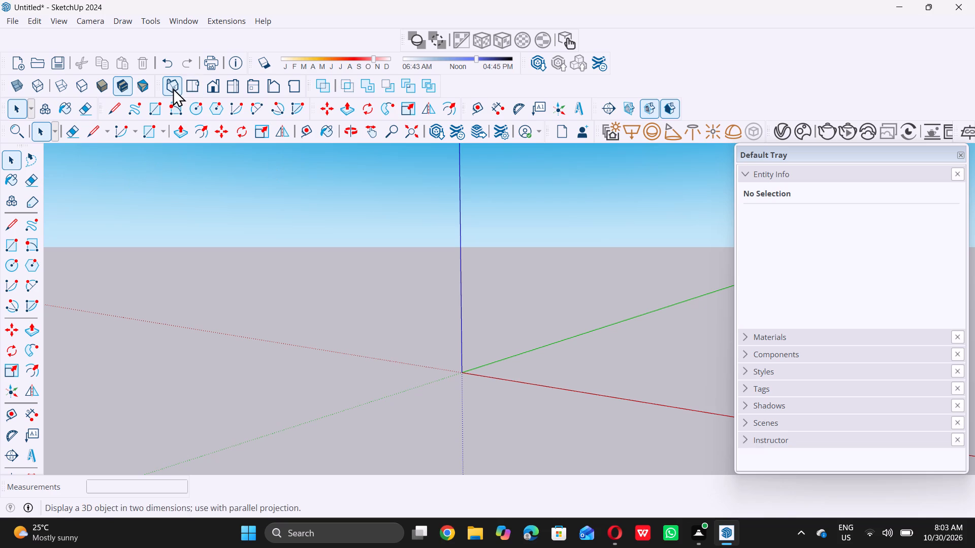
pyautogui.click(188, 90)
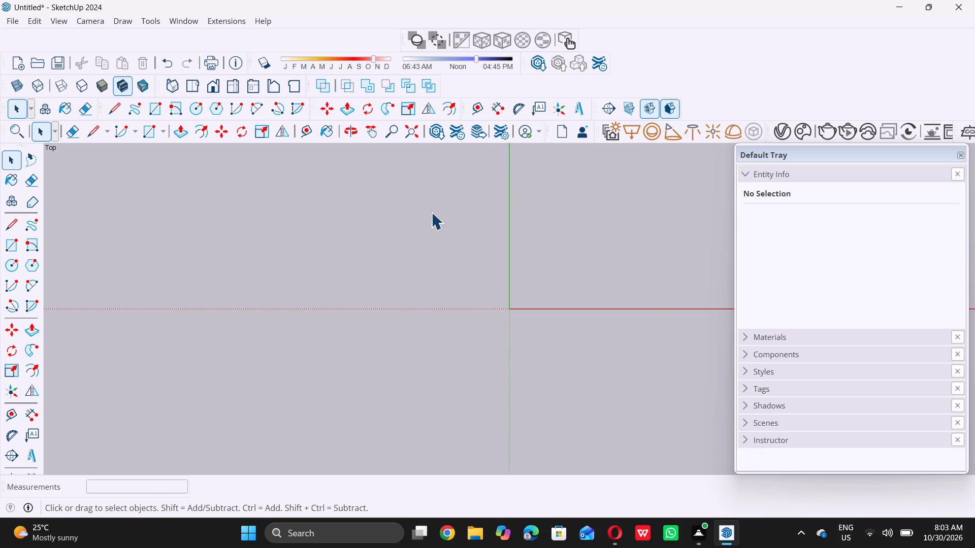
pyautogui.press('r')
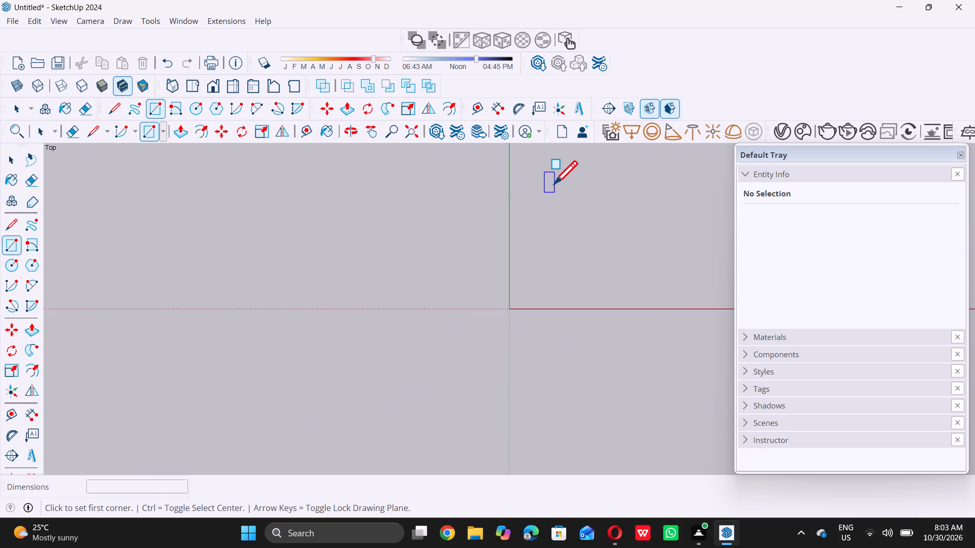
pyautogui.click(556, 175)
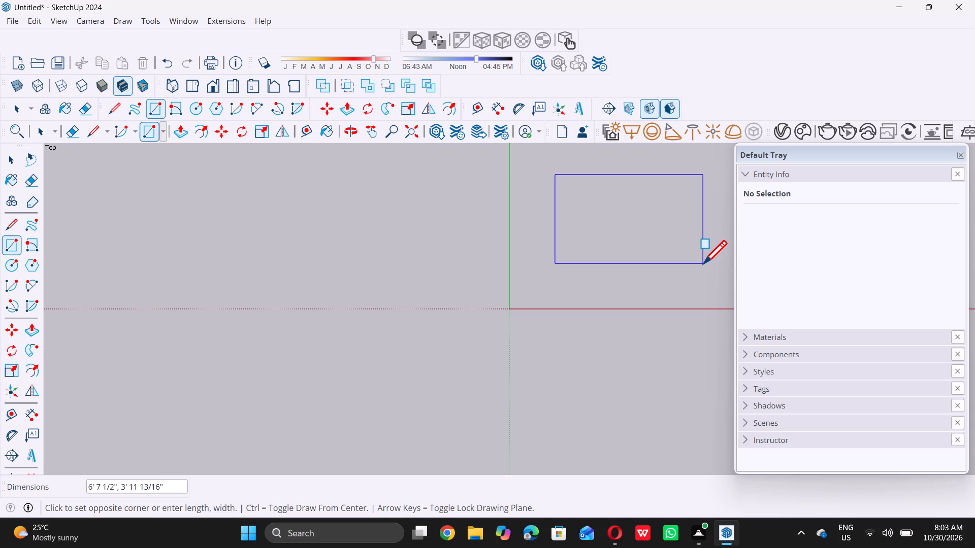
pyautogui.write('15')
pyautogui.press("'")
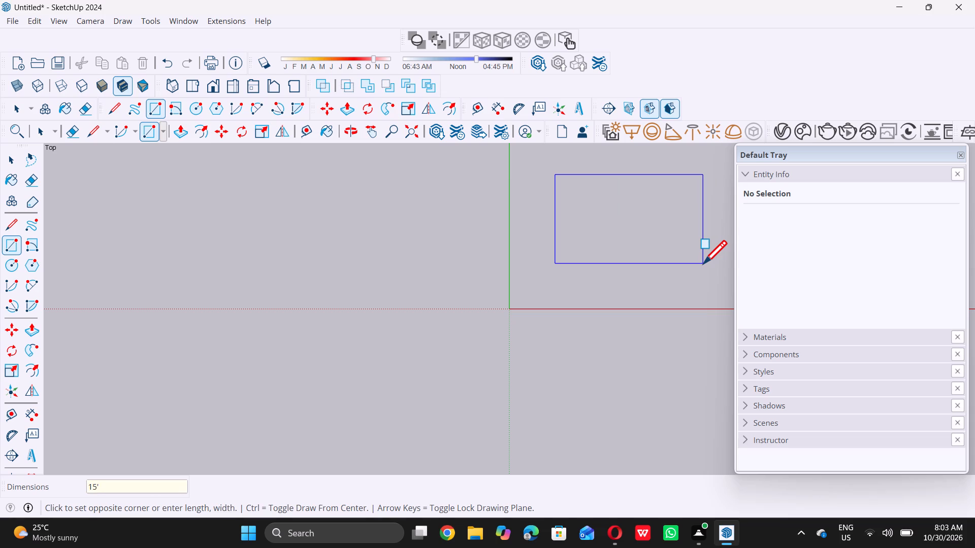
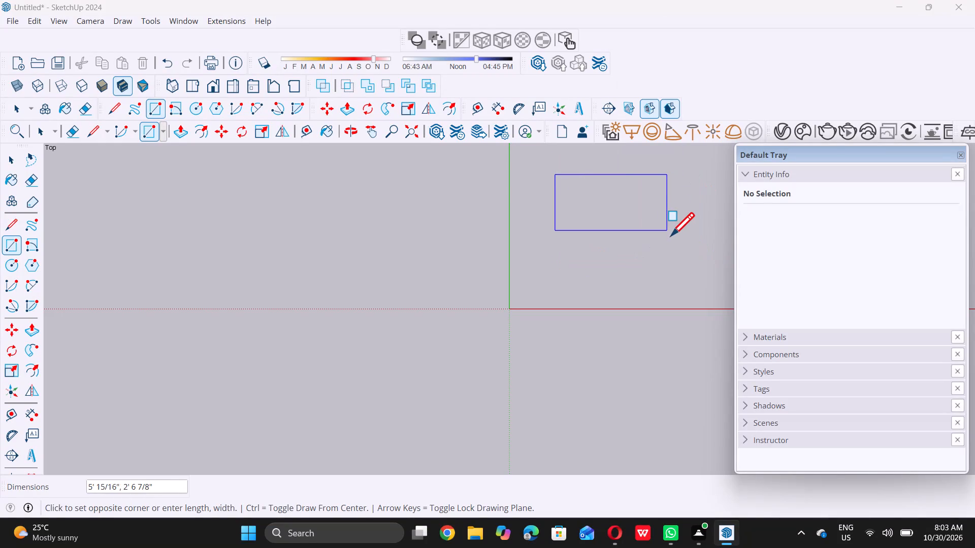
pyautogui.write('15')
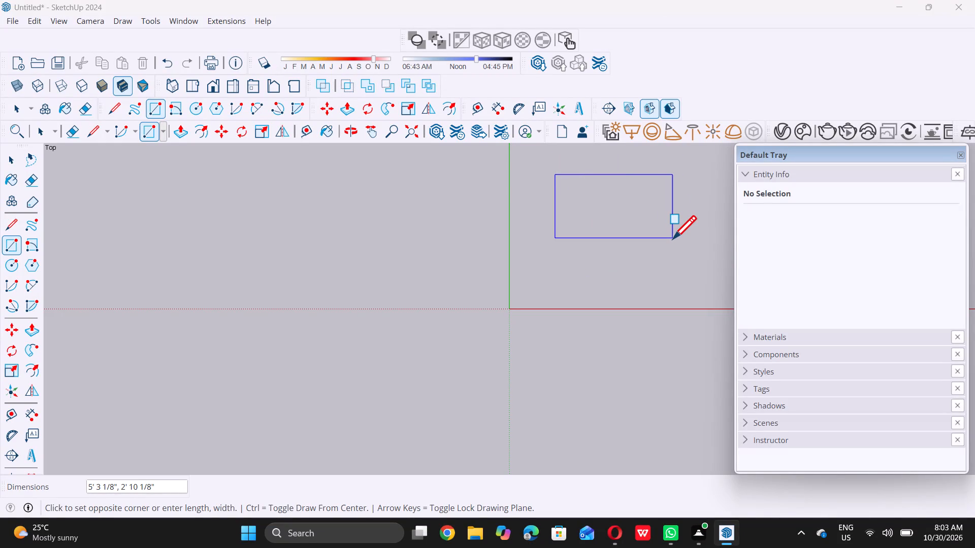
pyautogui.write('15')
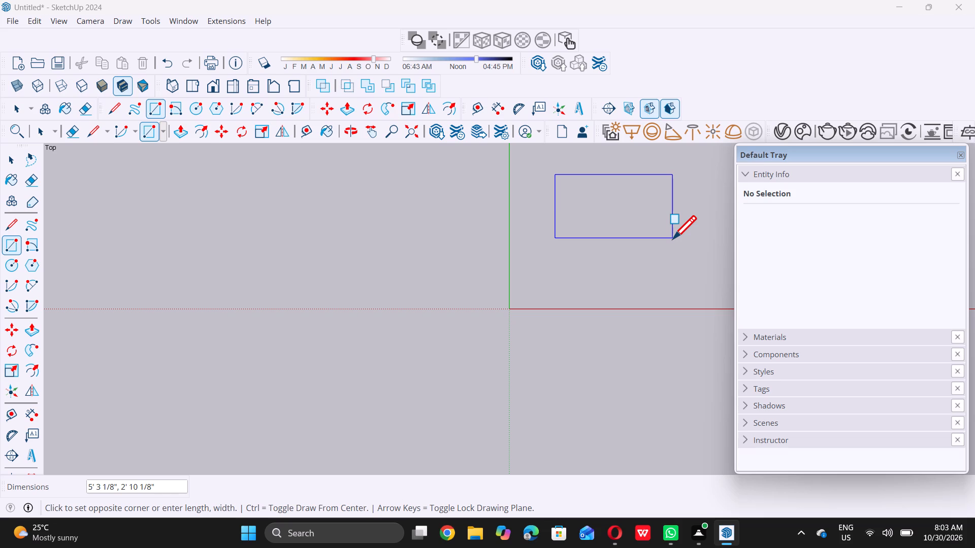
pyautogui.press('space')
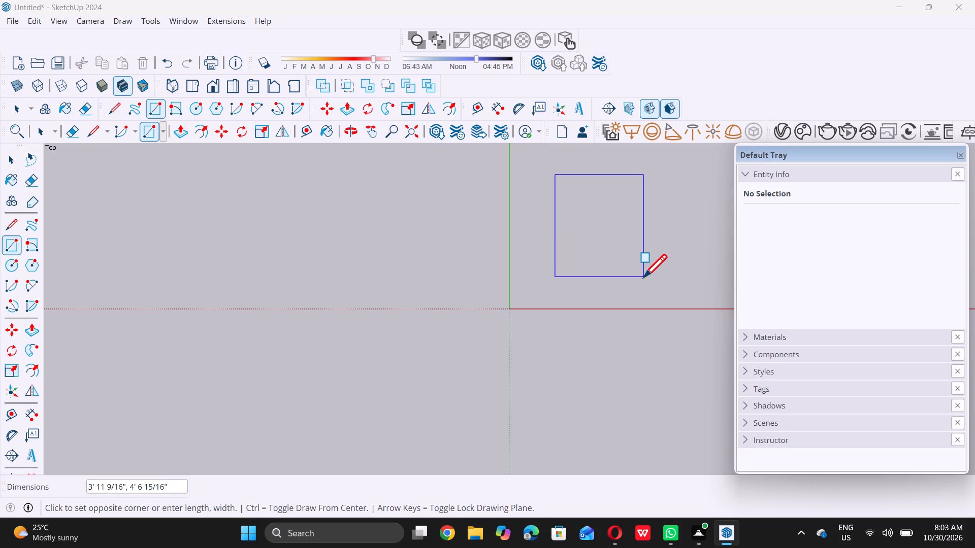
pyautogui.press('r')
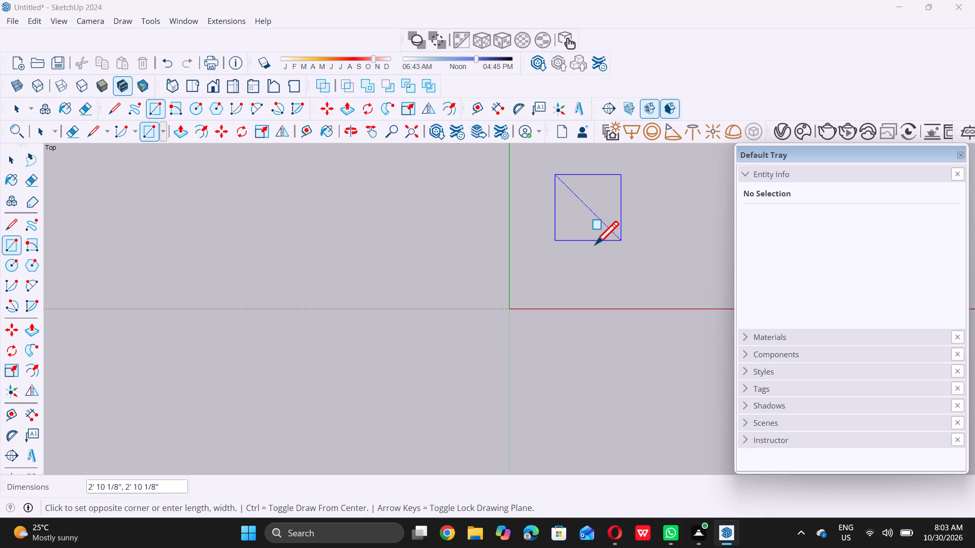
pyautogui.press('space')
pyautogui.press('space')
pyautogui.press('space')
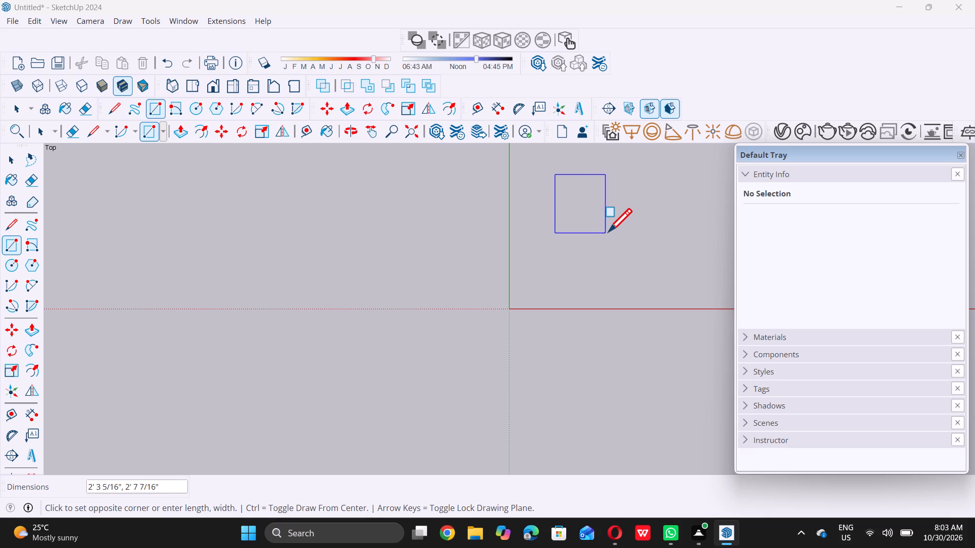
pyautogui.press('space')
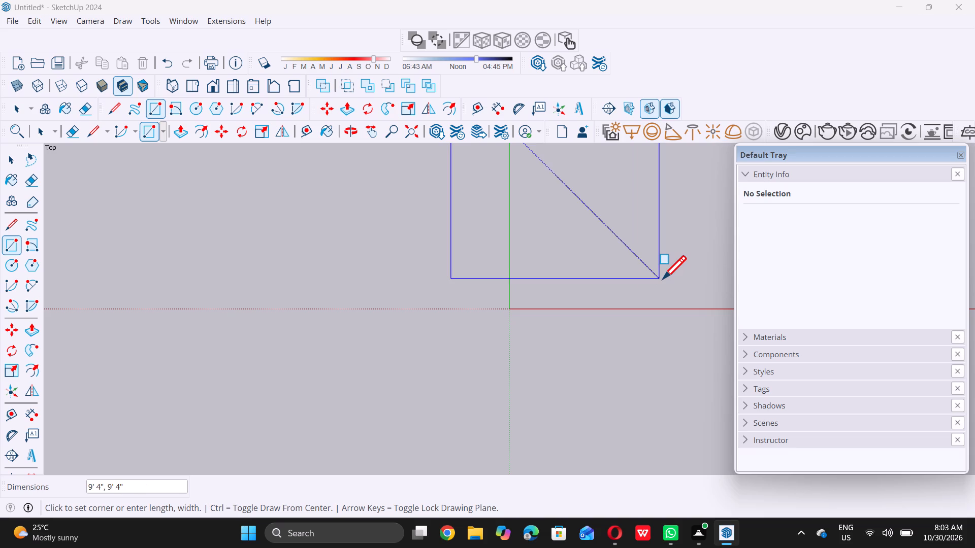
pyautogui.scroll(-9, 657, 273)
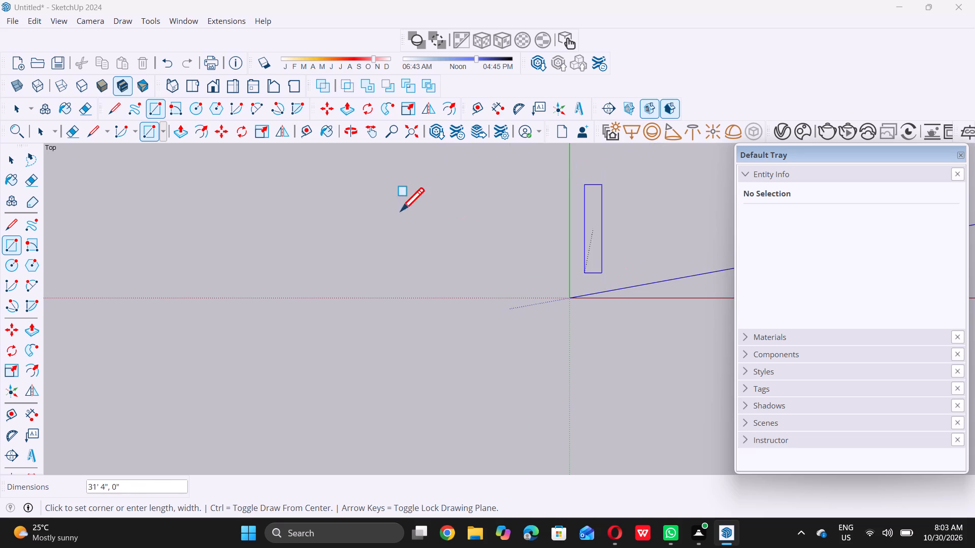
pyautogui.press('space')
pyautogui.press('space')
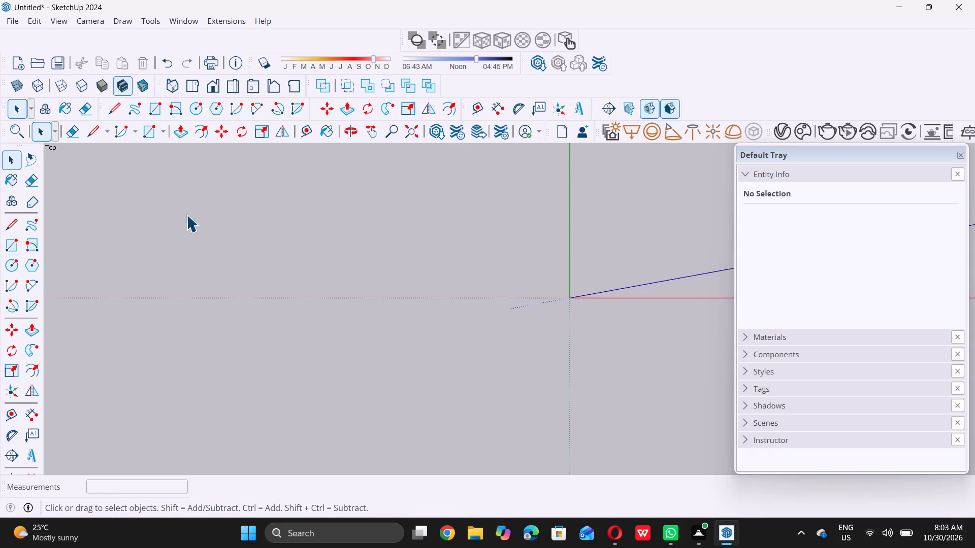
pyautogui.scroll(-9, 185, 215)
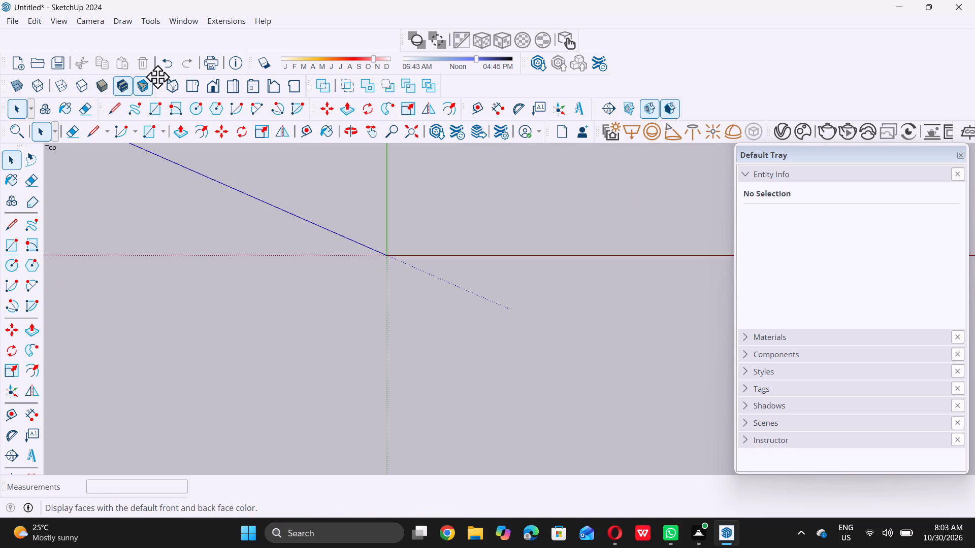
# In isometric view, draw a 15' by 15' square on the ground plane between the positive red and green axes near the origin.
pyautogui.click(169, 82)
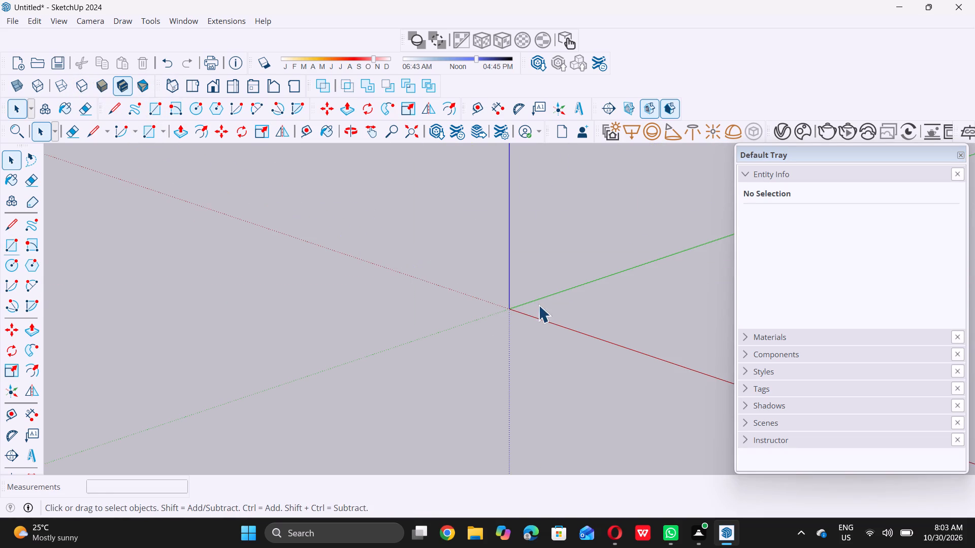
pyautogui.press('r')
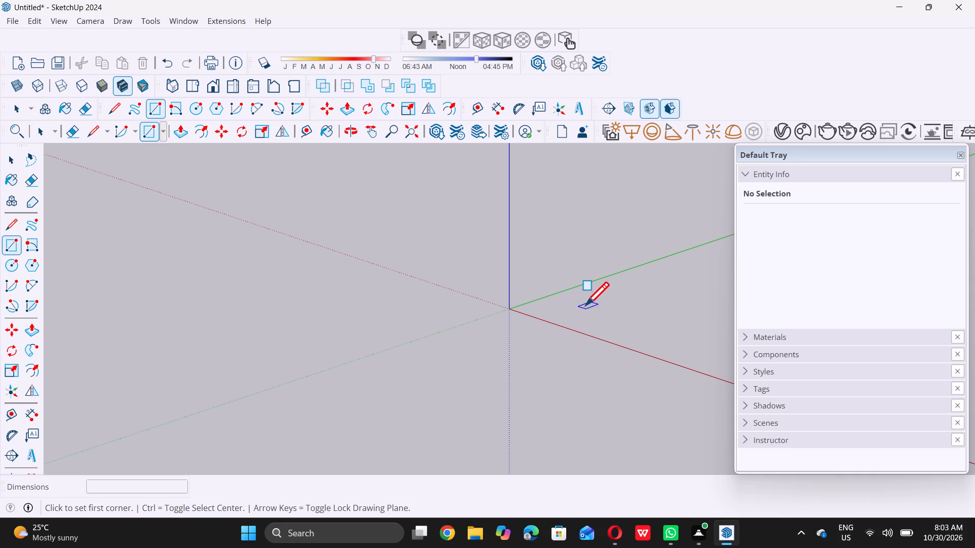
pyautogui.click(577, 311)
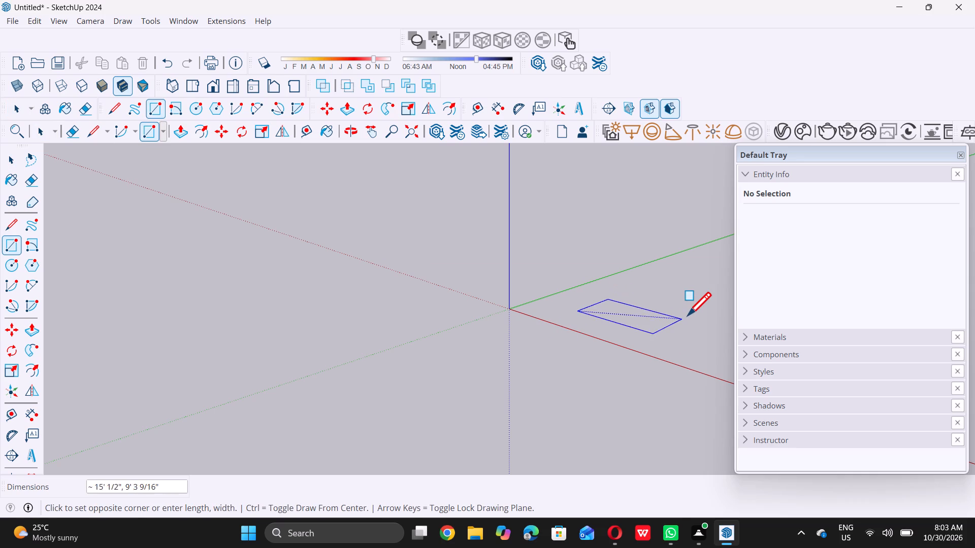
pyautogui.write('15')
pyautogui.press("'")
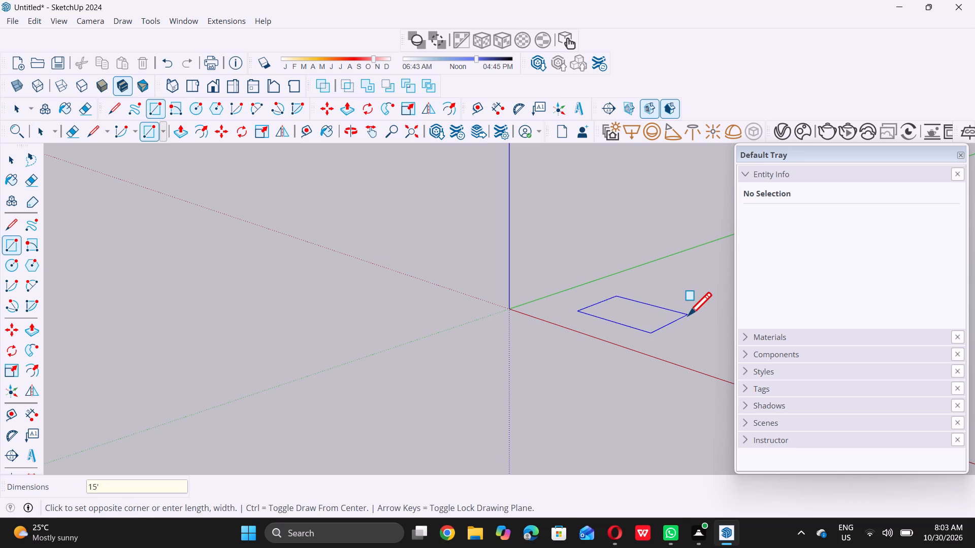
pyautogui.press(',')
pyautogui.write('15')
pyautogui.press("'")
pyautogui.press('Return')
pyautogui.press('space')
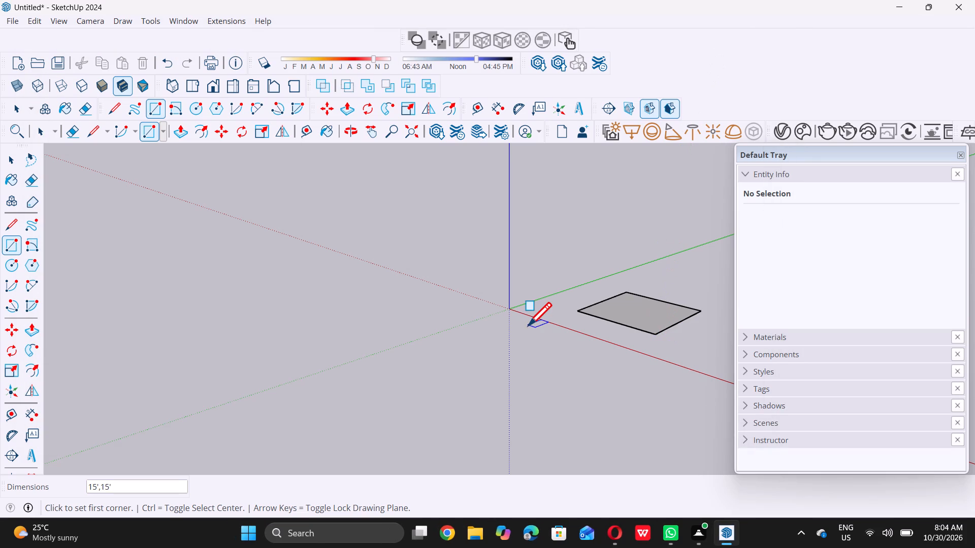
pyautogui.press('space')
# Offset the square face's outline 9" inward to form a wall-thickness border.
pyautogui.scroll(-8, 495, 331)
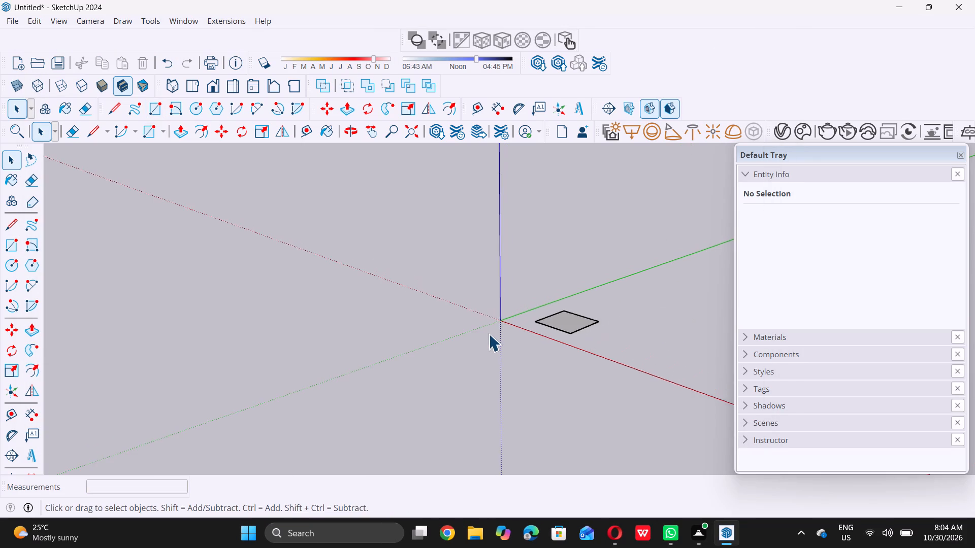
pyautogui.scroll(-4, 489, 334)
pyautogui.scroll(8, 557, 295)
pyautogui.scroll(5, 510, 333)
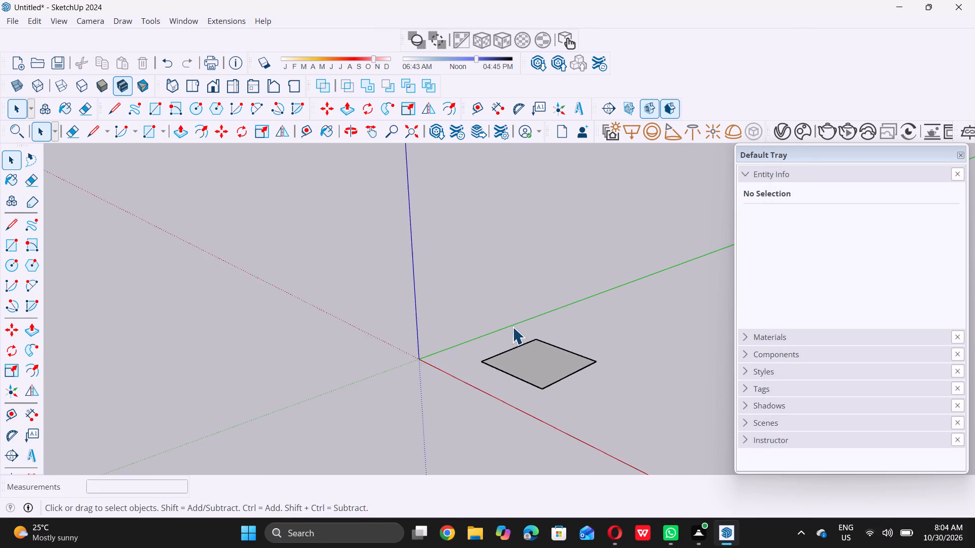
pyautogui.scroll(-10, 514, 322)
pyautogui.moveTo(509, 316); pyautogui.dragTo(565, 358, button='middle')
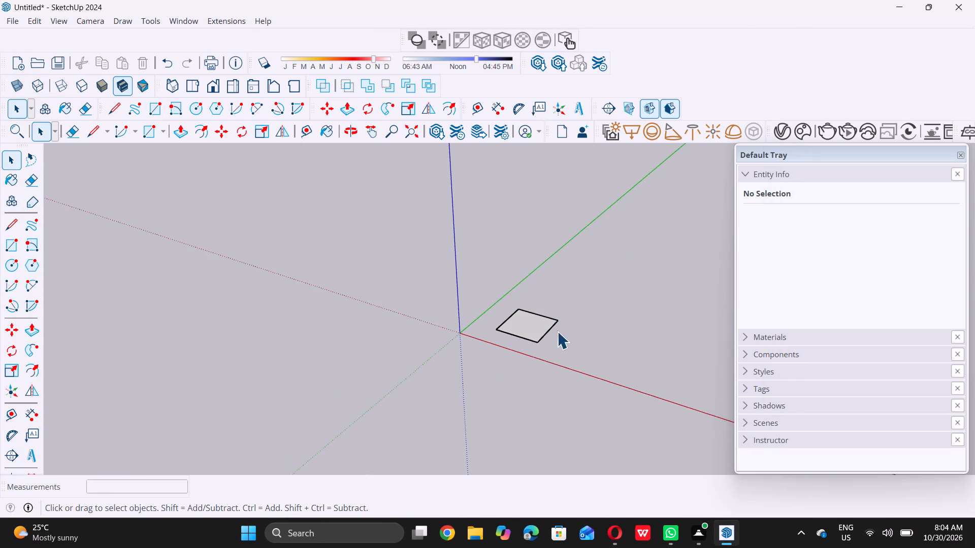
pyautogui.scroll(4, 556, 331)
pyautogui.scroll(12, 518, 314)
pyautogui.click(498, 338)
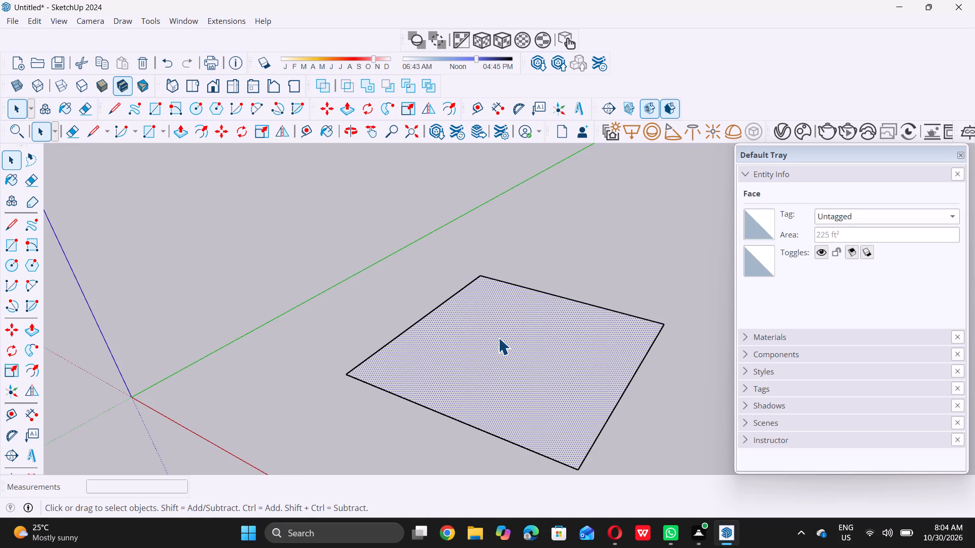
pyautogui.scroll(-1, 498, 337)
pyautogui.doubleClick(357, 406)
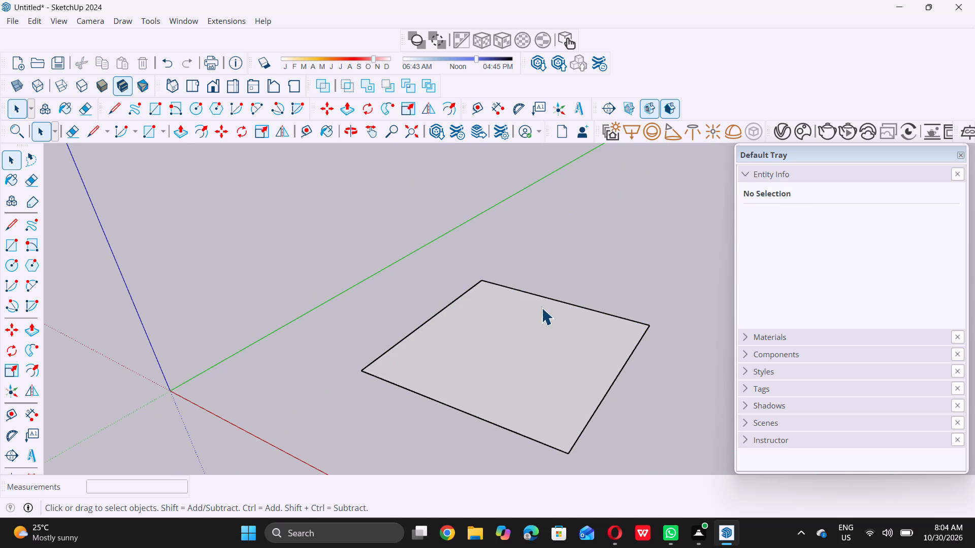
pyautogui.click(481, 357)
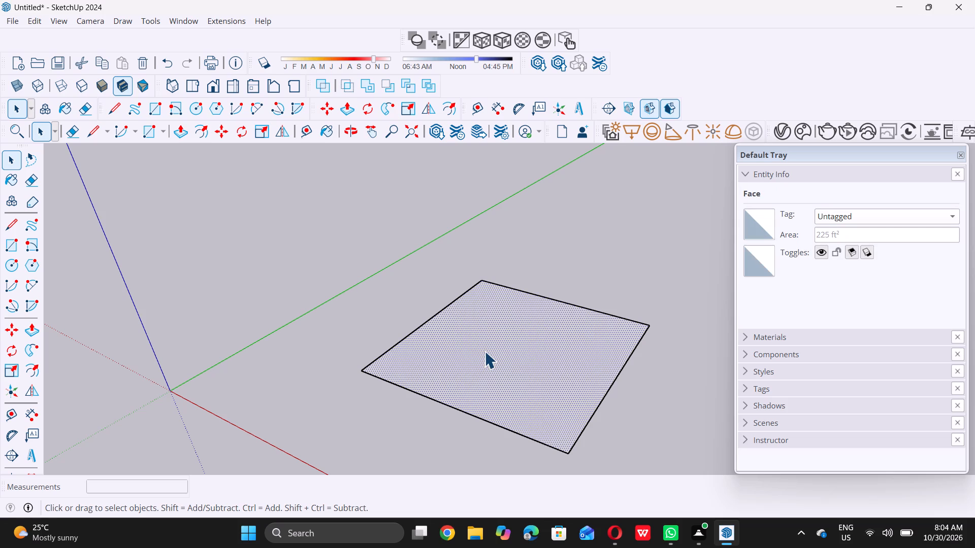
pyautogui.press('f')
pyautogui.click(485, 351)
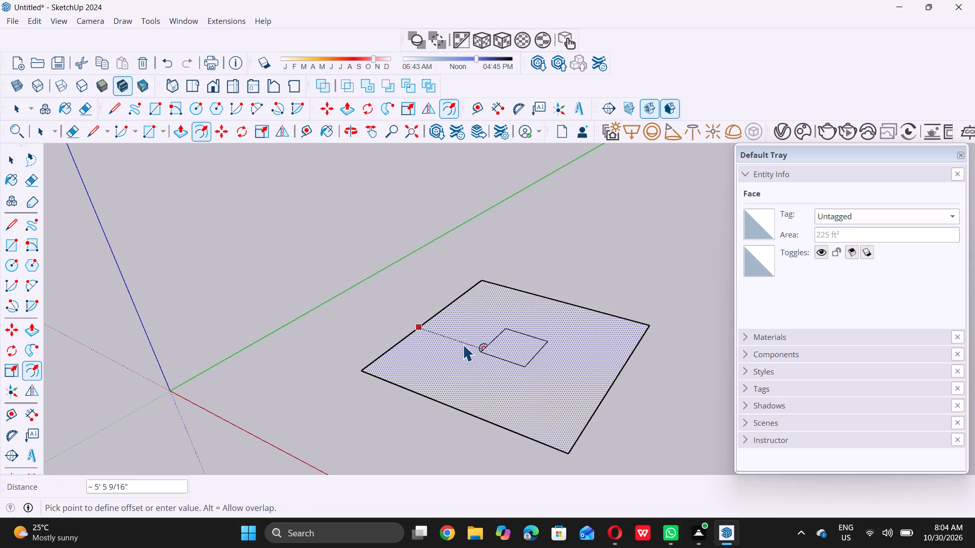
pyautogui.press('9')
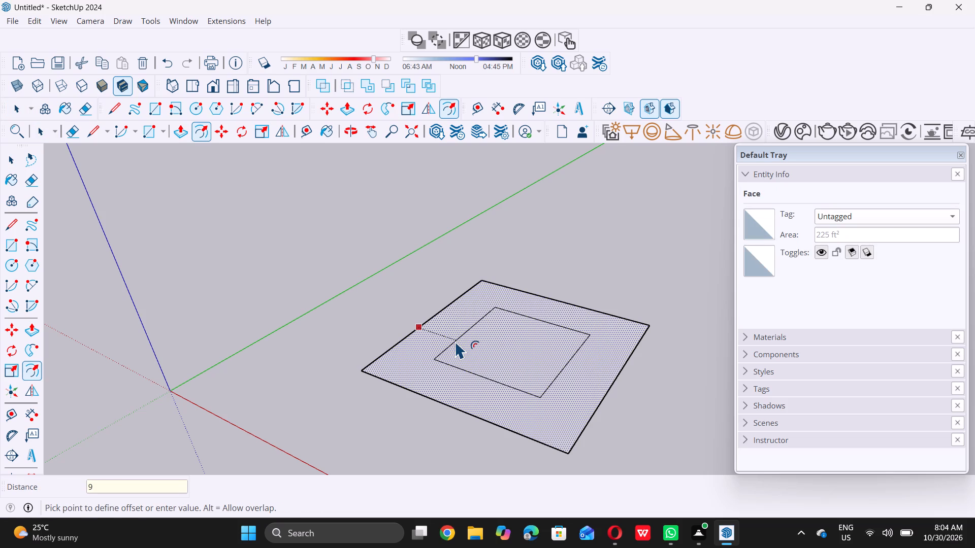
pyautogui.hotkey('shift', '"')
pyautogui.press('Return')
pyautogui.press('space')
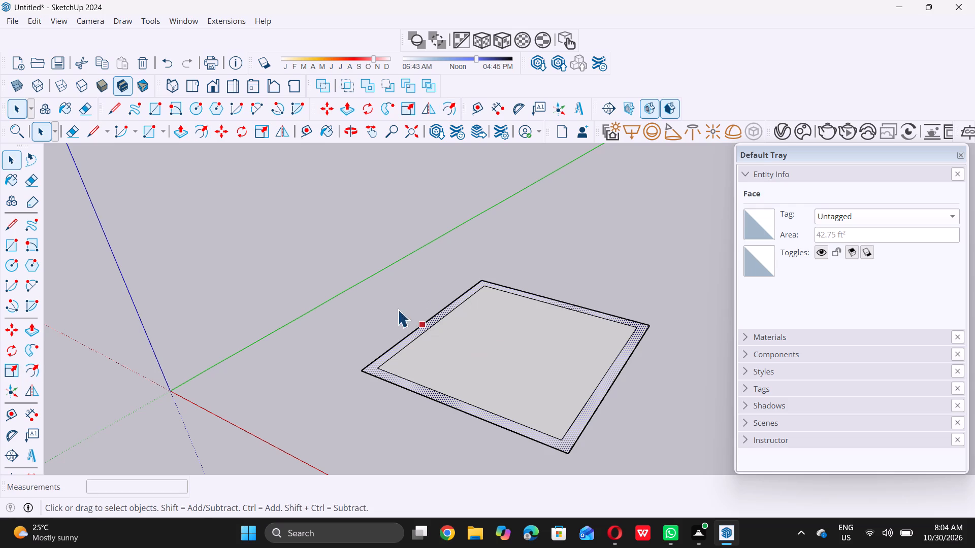
pyautogui.click(275, 368)
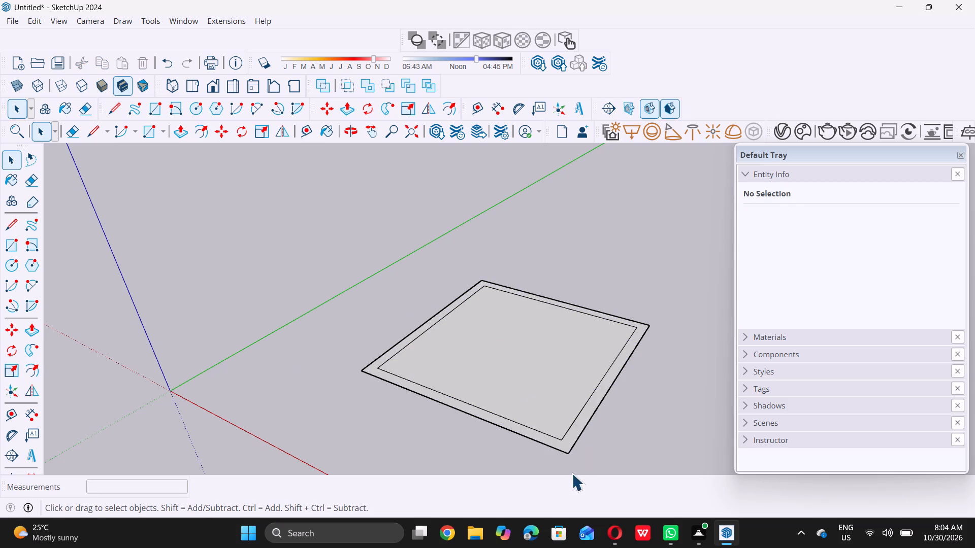
# Move the inner square's edge nearest the red axis 9" outward along the green direction onto the outer edge.
pyautogui.scroll(13, 565, 456)
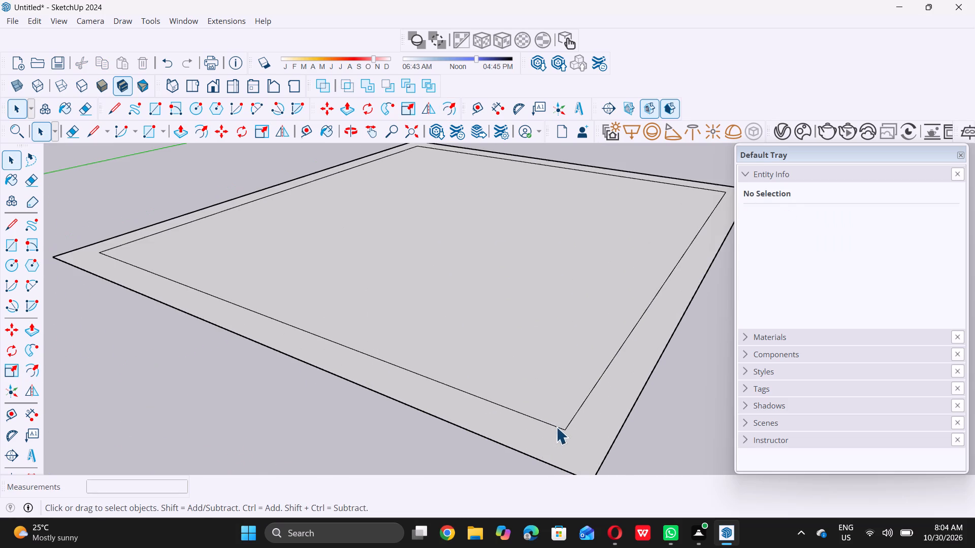
pyautogui.scroll(3, 559, 428)
pyautogui.click(556, 426)
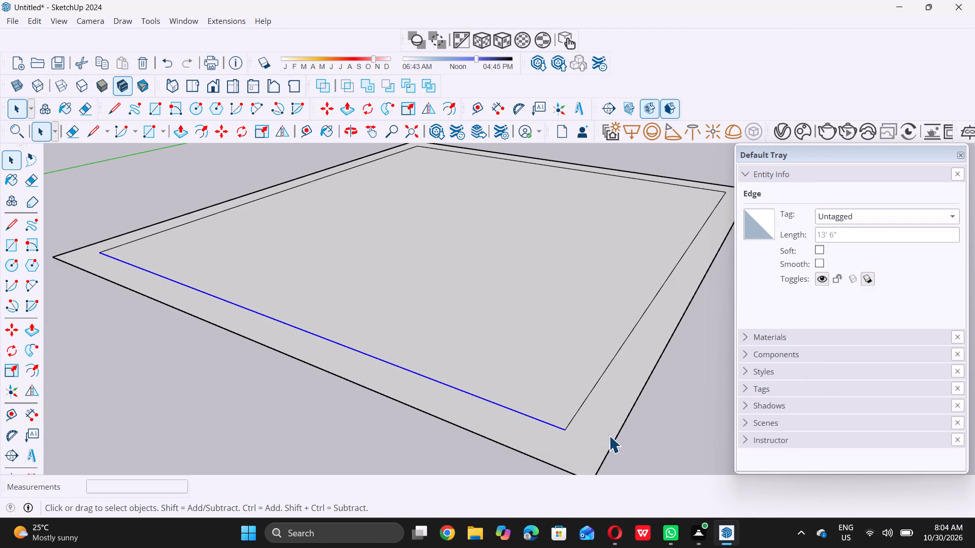
pyautogui.press('m')
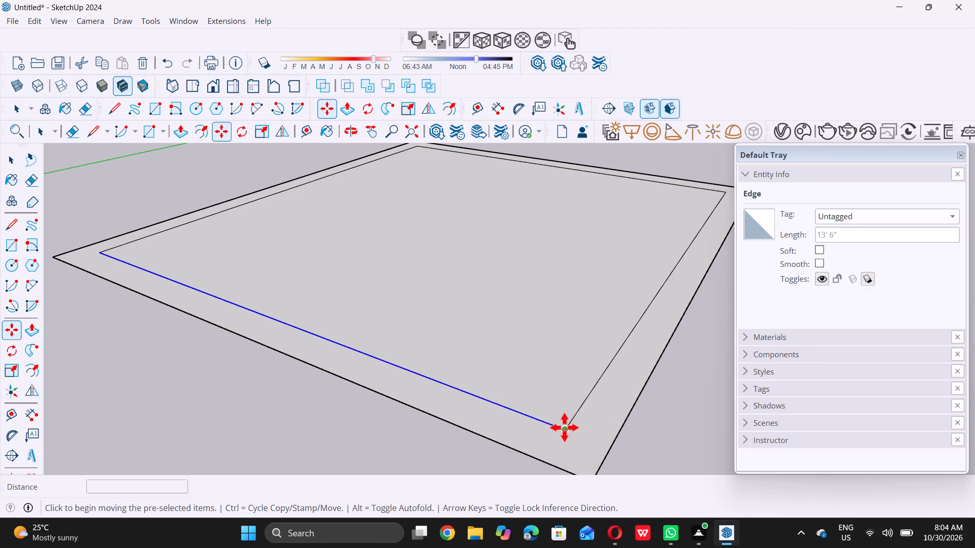
pyautogui.doubleClick(564, 427)
pyautogui.click(546, 465)
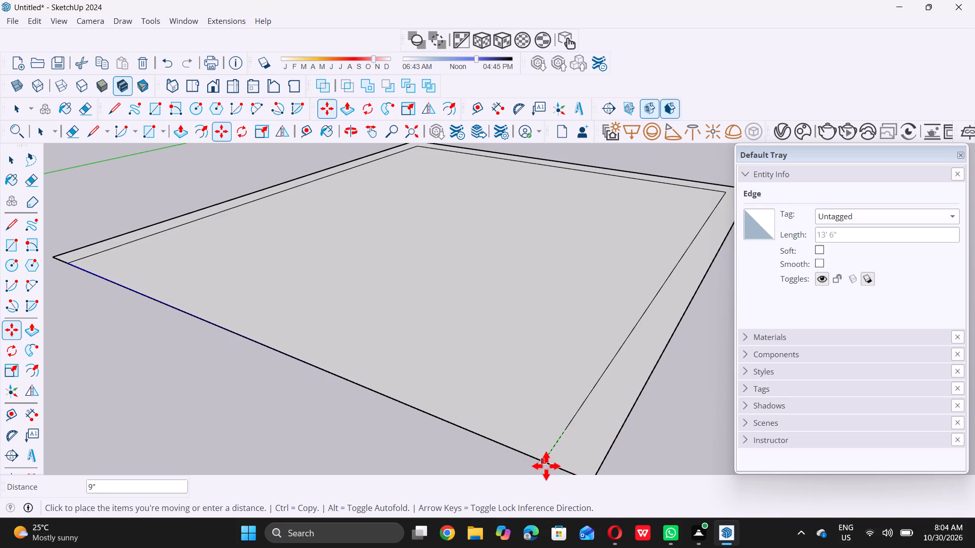
pyautogui.press('space')
# Delete the moved edge on the side nearest the red axis, leaving a U-shaped wall outline open on that side.
pyautogui.scroll(-3, 582, 438)
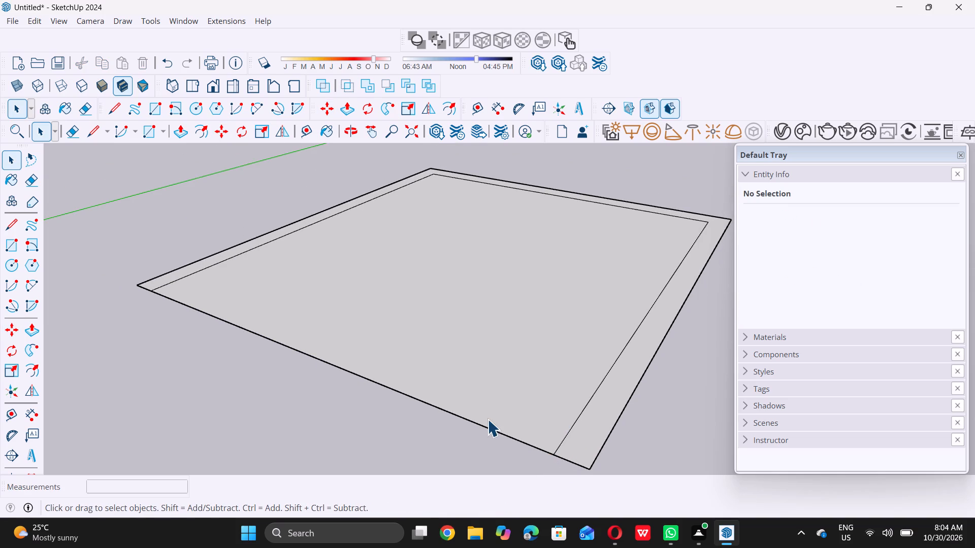
pyautogui.scroll(1, 487, 429)
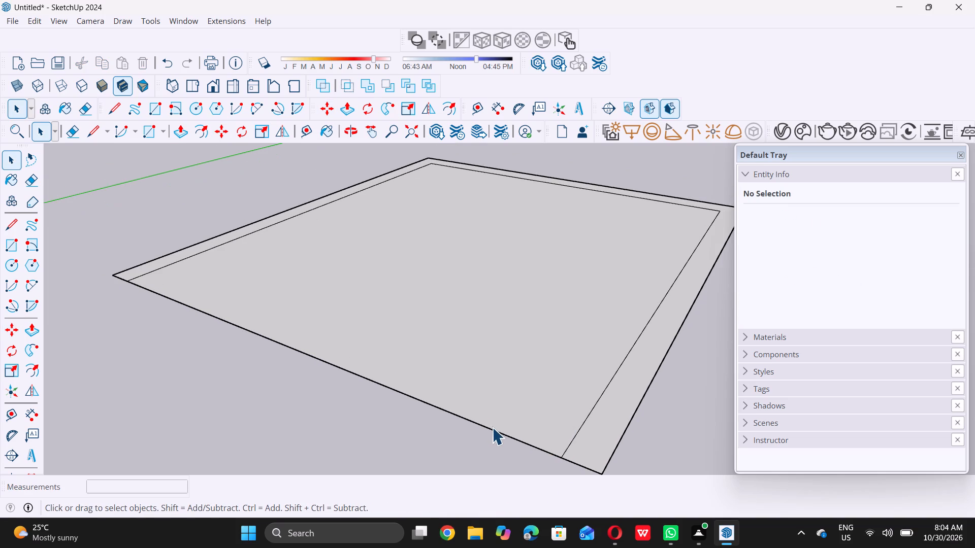
pyautogui.click(492, 430)
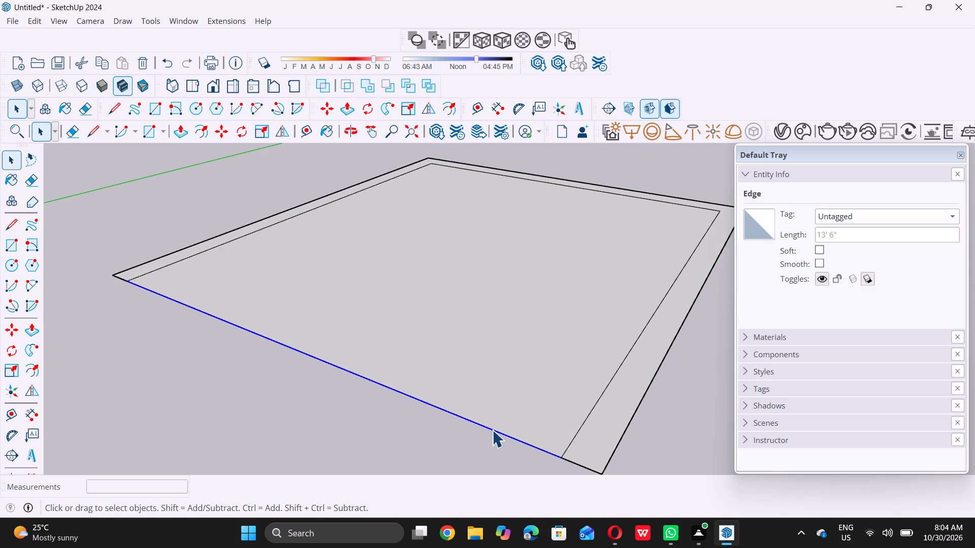
pyautogui.press('Delete')
pyautogui.scroll(-2, 500, 425)
pyautogui.scroll(-3, 538, 353)
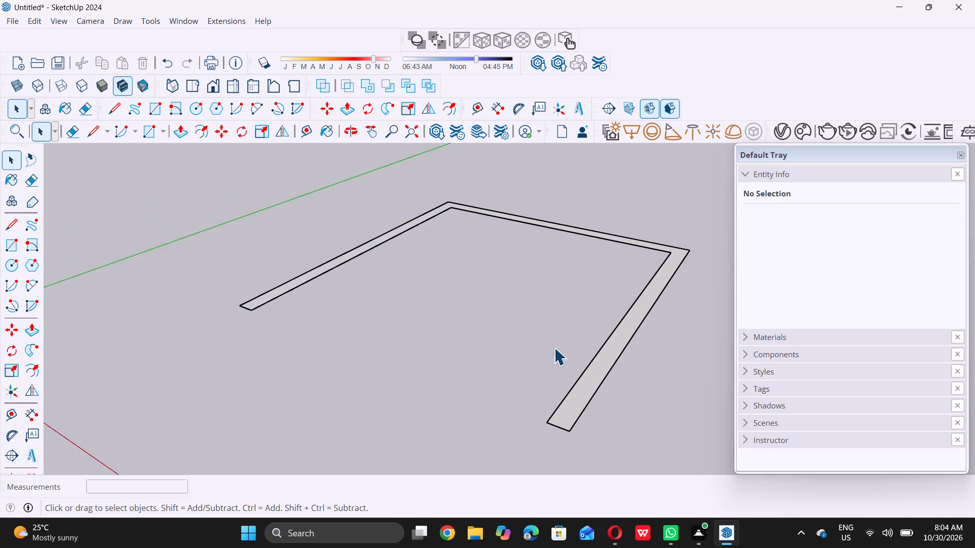
# Push/Pull the U-shaped wall outline up 10' to raise the three walls, and dismiss the system error dialog.
pyautogui.scroll(-5, 559, 345)
pyautogui.scroll(1, 382, 300)
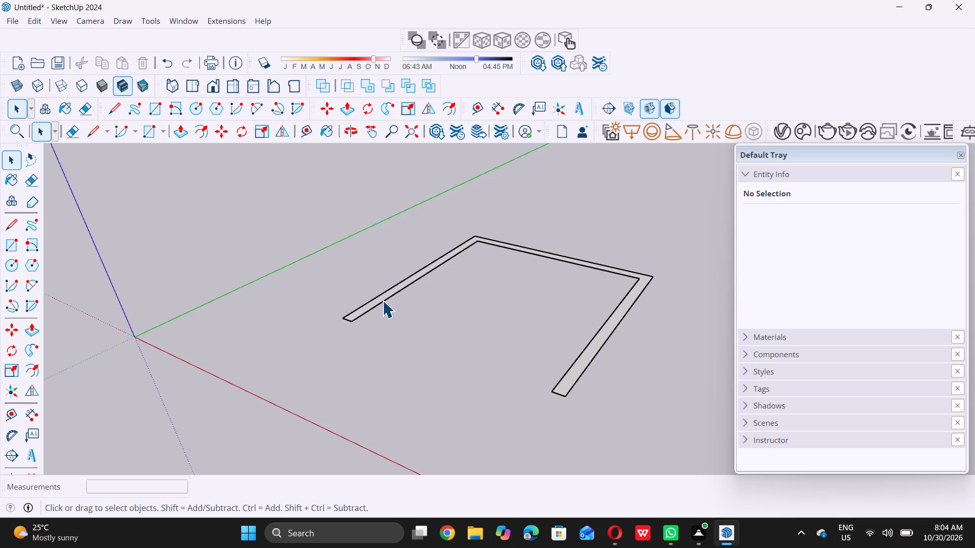
pyautogui.scroll(13, 382, 300)
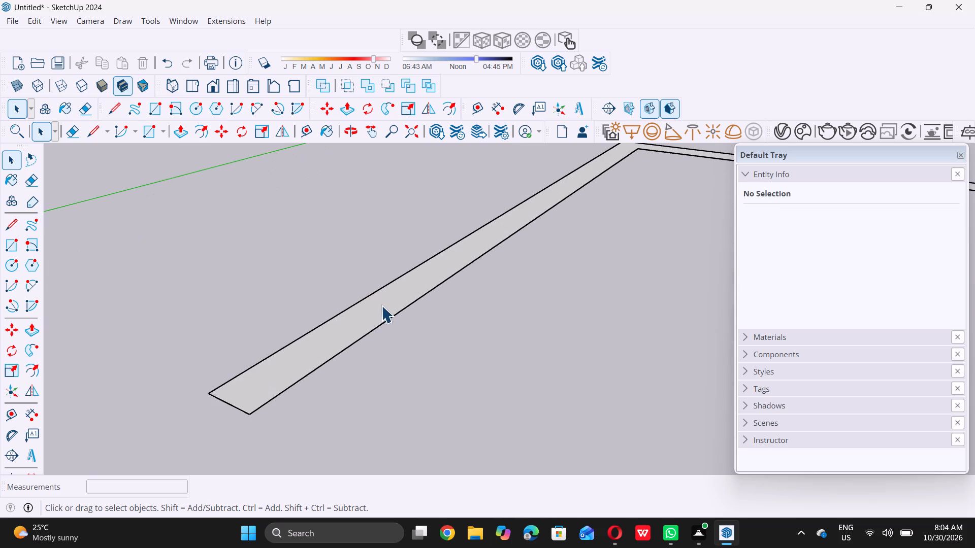
pyautogui.click(381, 303)
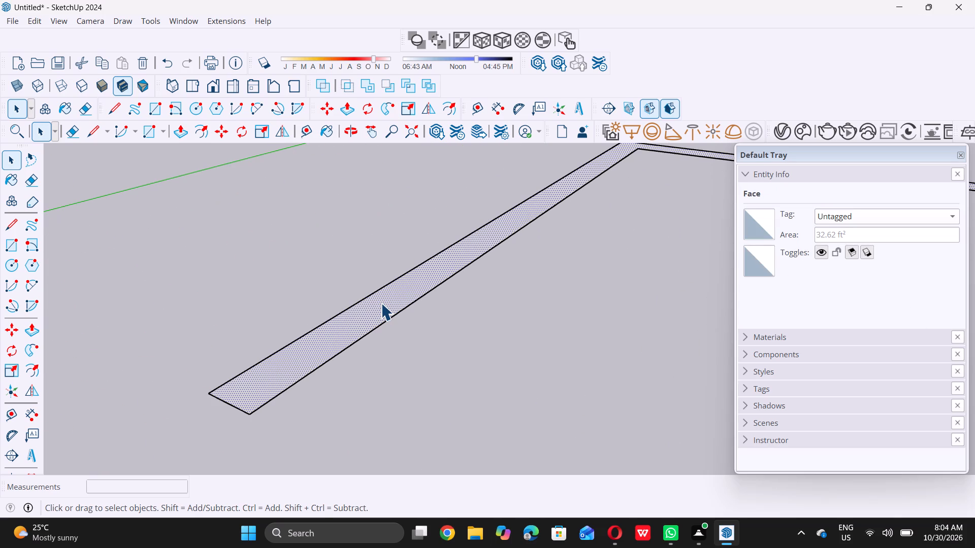
pyautogui.press('p')
pyautogui.click(381, 300)
pyautogui.scroll(-4, 381, 297)
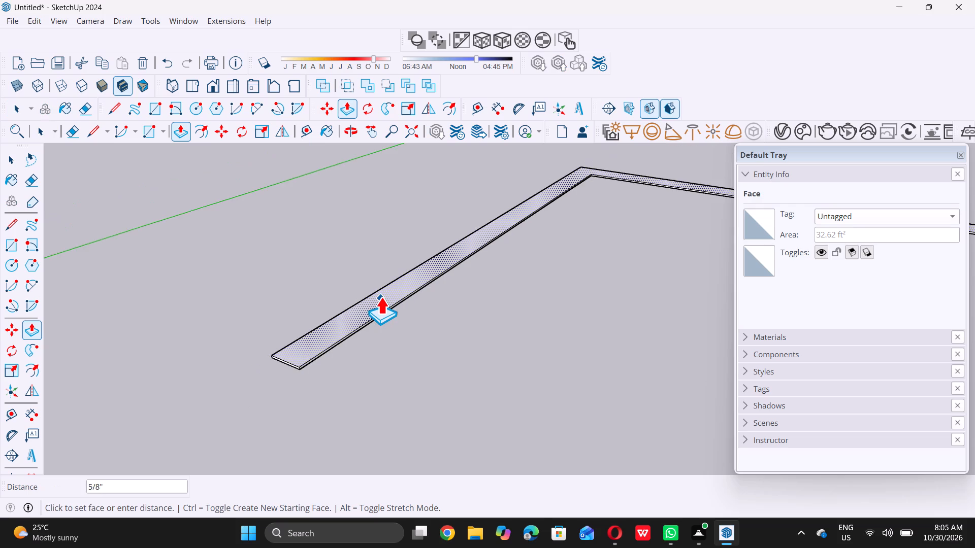
pyautogui.scroll(-8, 381, 297)
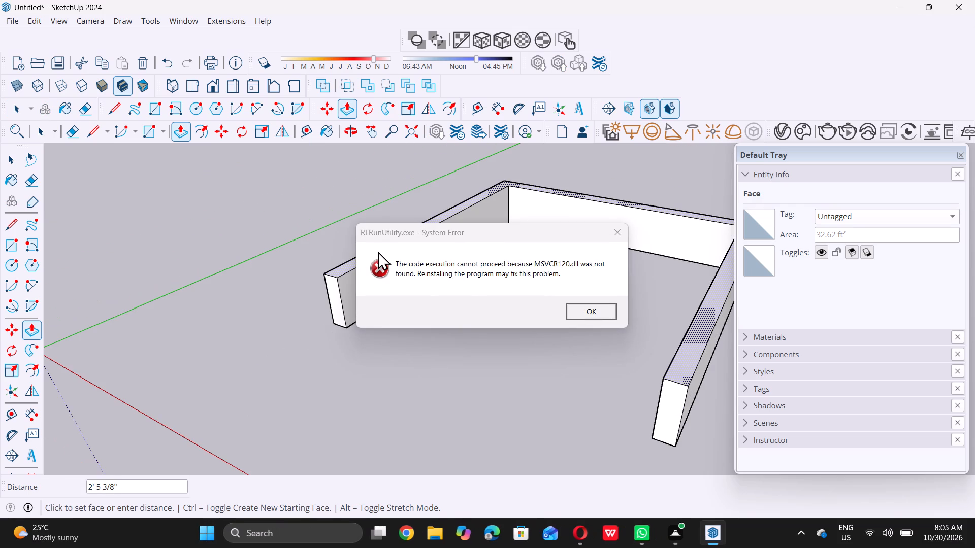
pyautogui.write('10')
pyautogui.press("'")
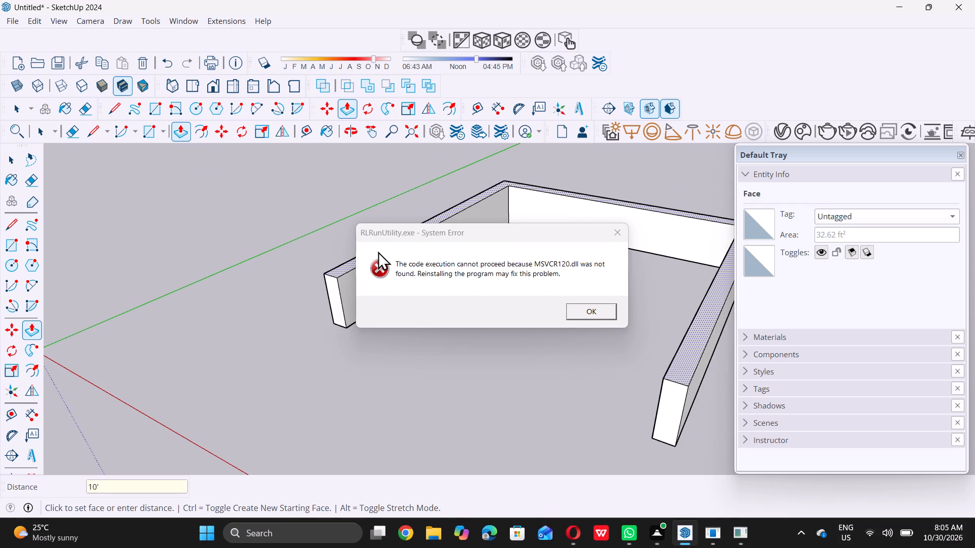
pyautogui.press('Return')
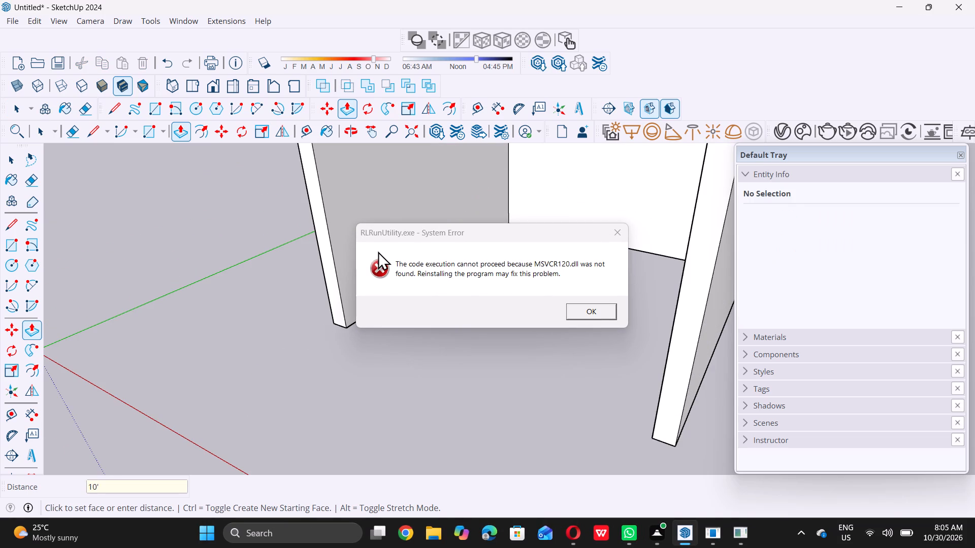
pyautogui.press('space')
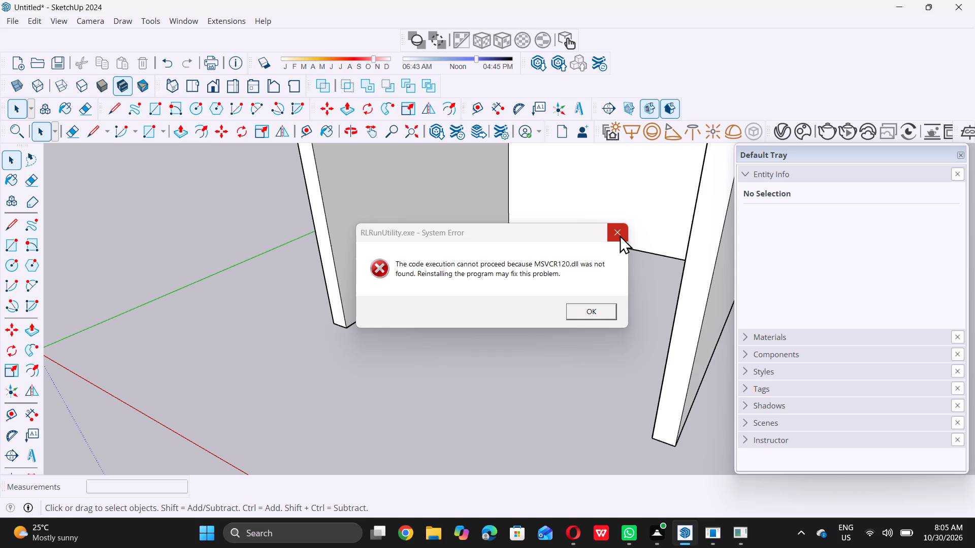
pyautogui.click(620, 233)
# Draw a vertical 15' by 9" rotated rectangle hanging below the back wall's outer bottom edge, along the red direction.
pyautogui.scroll(-15, 512, 313)
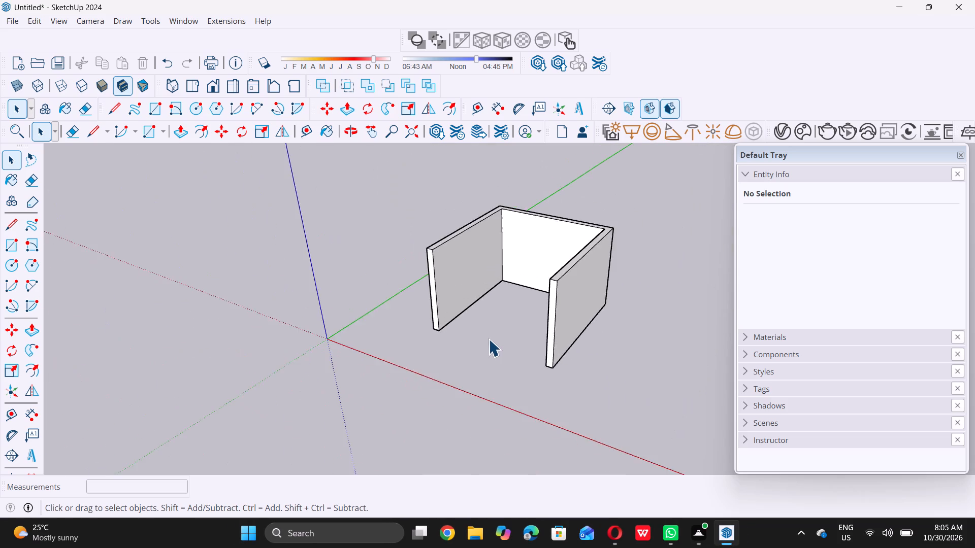
pyautogui.scroll(-4, 463, 335)
pyautogui.moveTo(451, 330); pyautogui.dragTo(630, 314, button='middle')
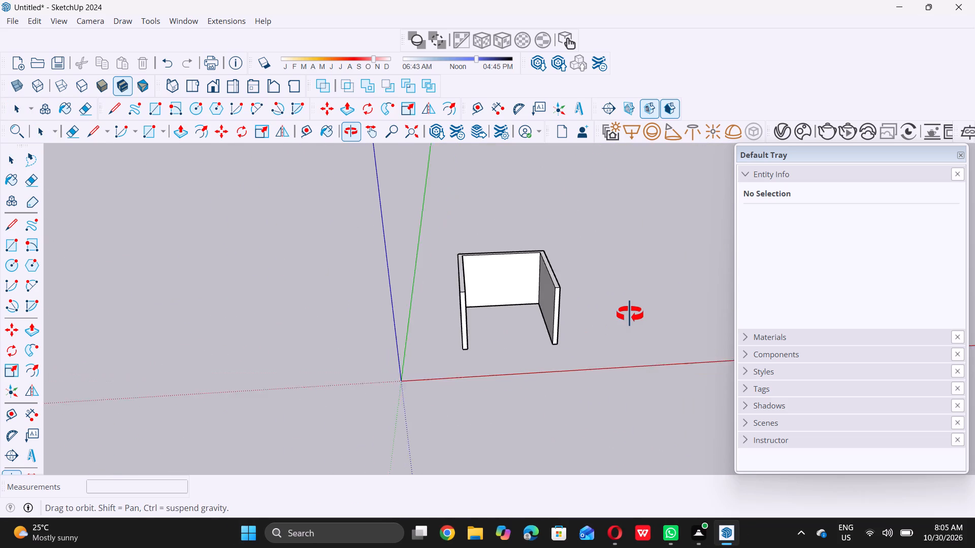
pyautogui.moveTo(630, 314); pyautogui.dragTo(637, 308, button='middle')
pyautogui.middleClick(637, 307)
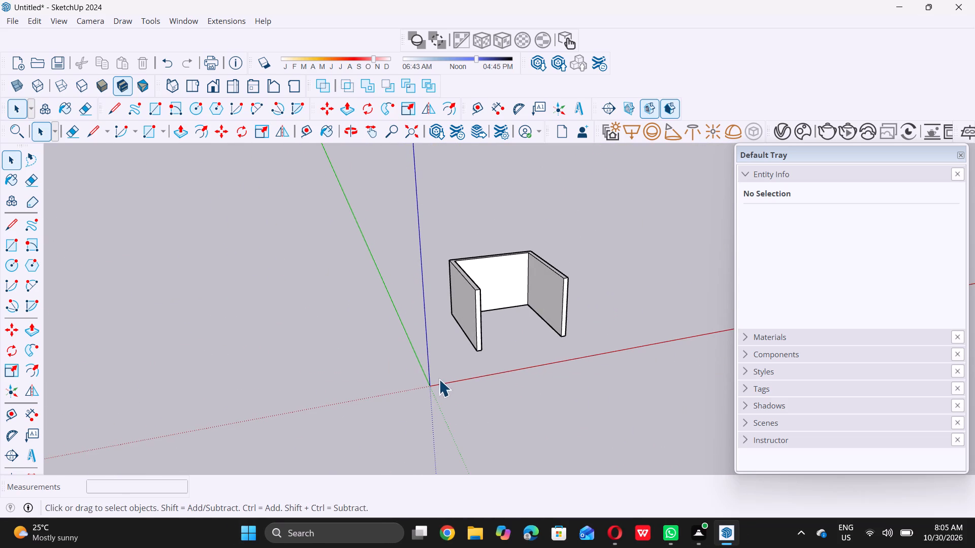
pyautogui.moveTo(443, 373); pyautogui.dragTo(651, 337, button='middle')
pyautogui.middleClick(650, 339)
pyautogui.moveTo(461, 400); pyautogui.dragTo(580, 353, button='middle')
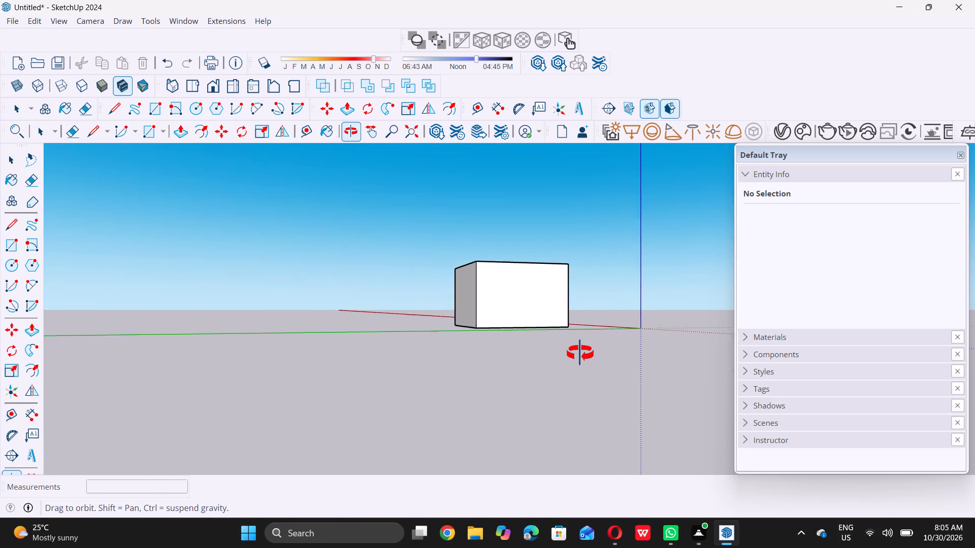
pyautogui.moveTo(580, 353); pyautogui.dragTo(570, 296, button='middle')
pyautogui.scroll(3, 480, 366)
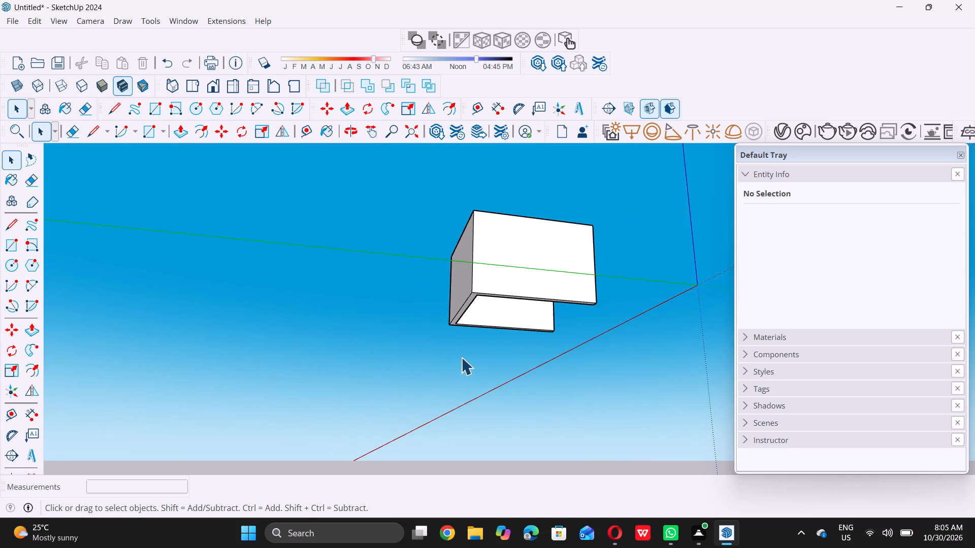
pyautogui.scroll(8, 461, 350)
pyautogui.scroll(8, 465, 304)
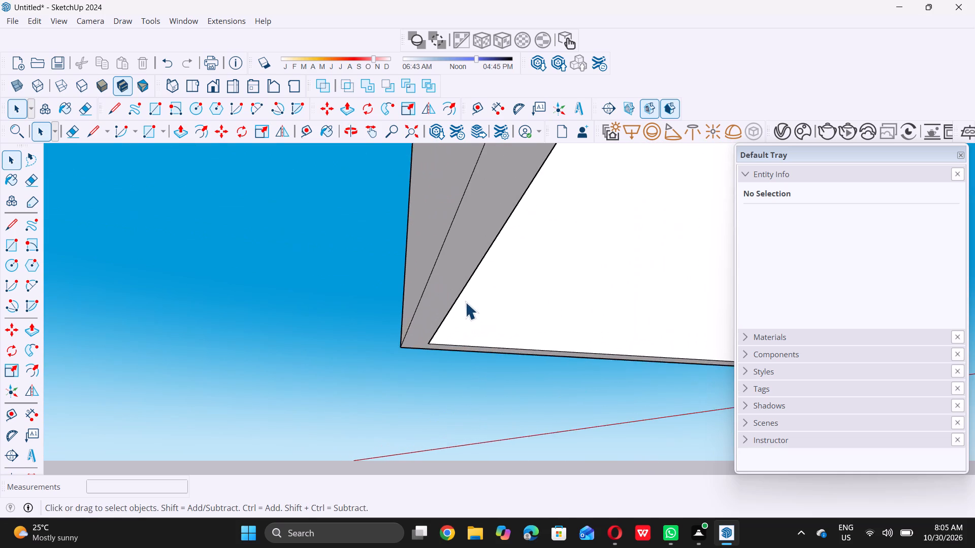
pyautogui.scroll(1, 465, 302)
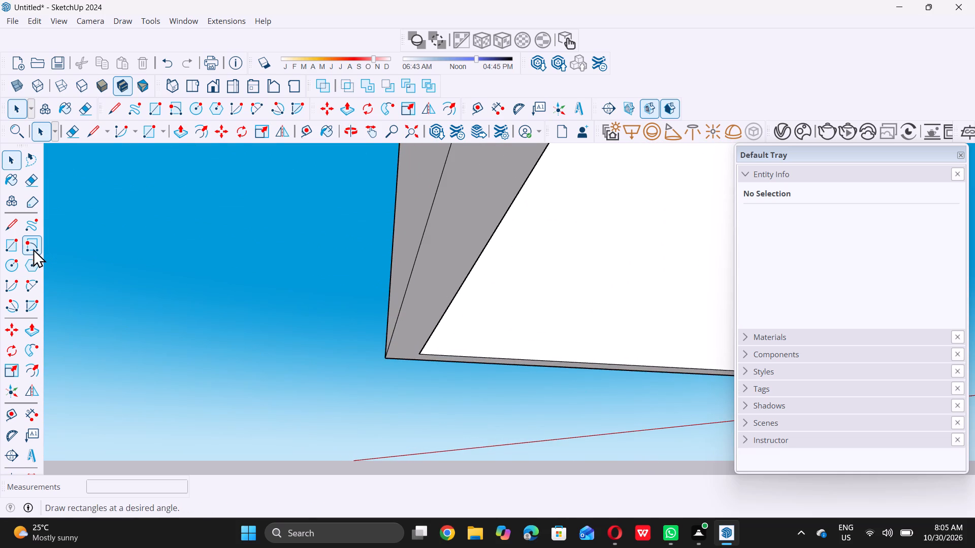
pyautogui.click(33, 248)
pyautogui.scroll(6, 385, 360)
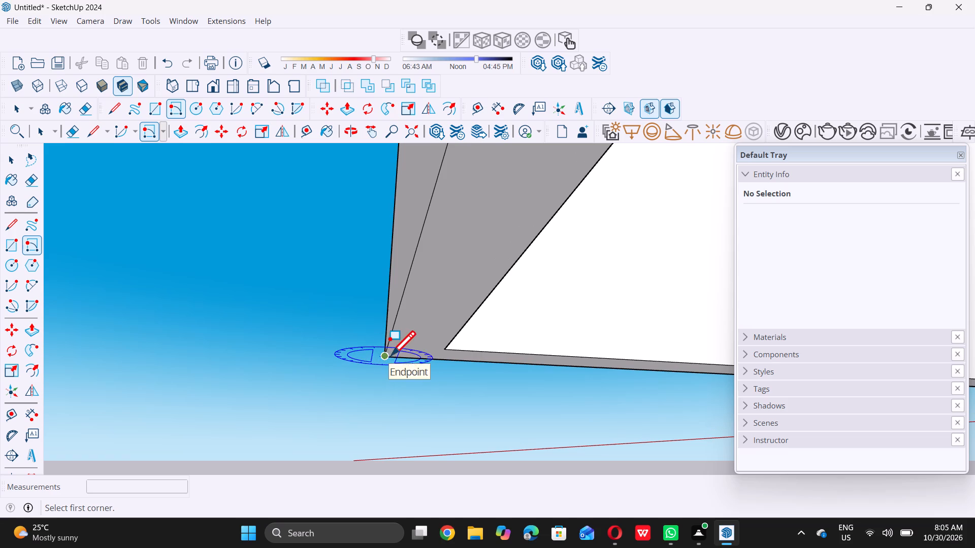
pyautogui.click(384, 357)
pyautogui.scroll(-3, 383, 358)
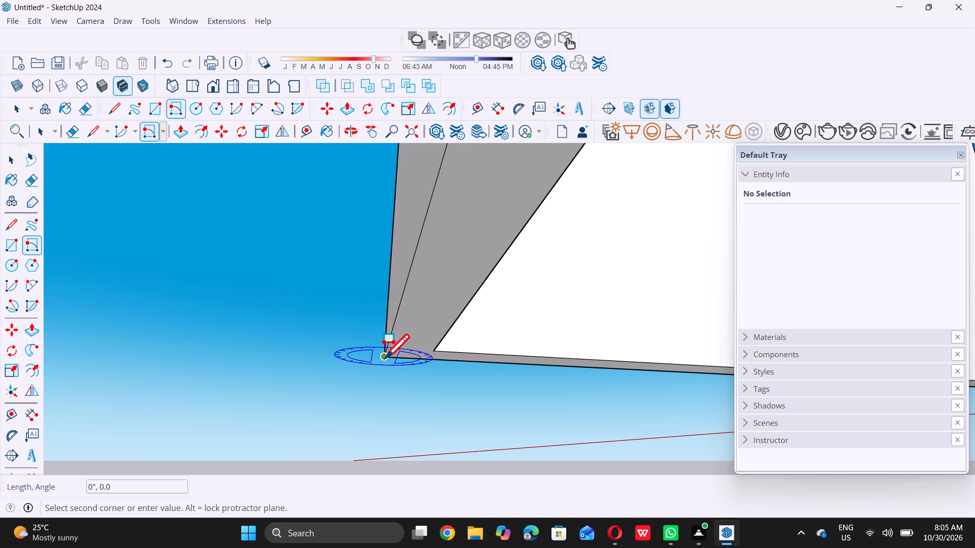
pyautogui.scroll(-15, 383, 358)
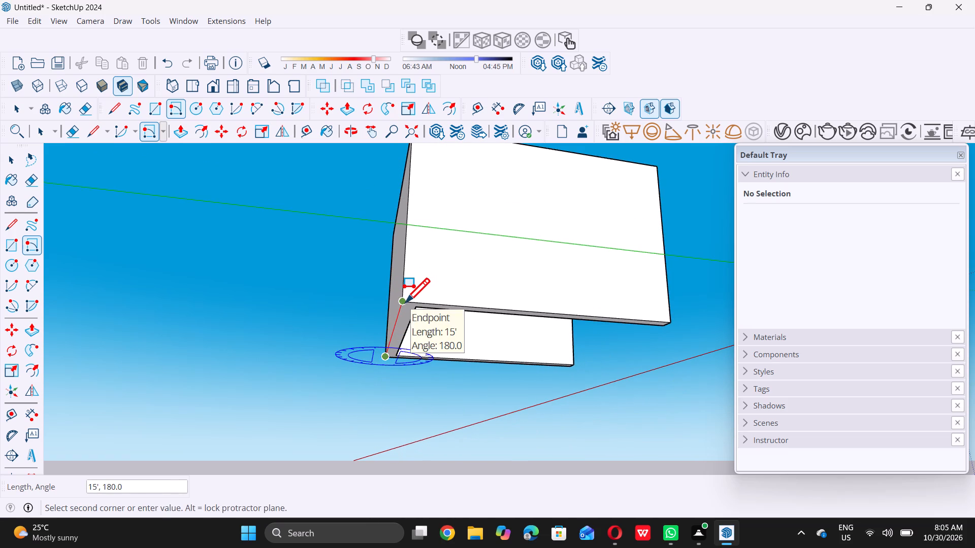
pyautogui.click(403, 302)
pyautogui.moveTo(427, 316); pyautogui.dragTo(426, 335, button='middle')
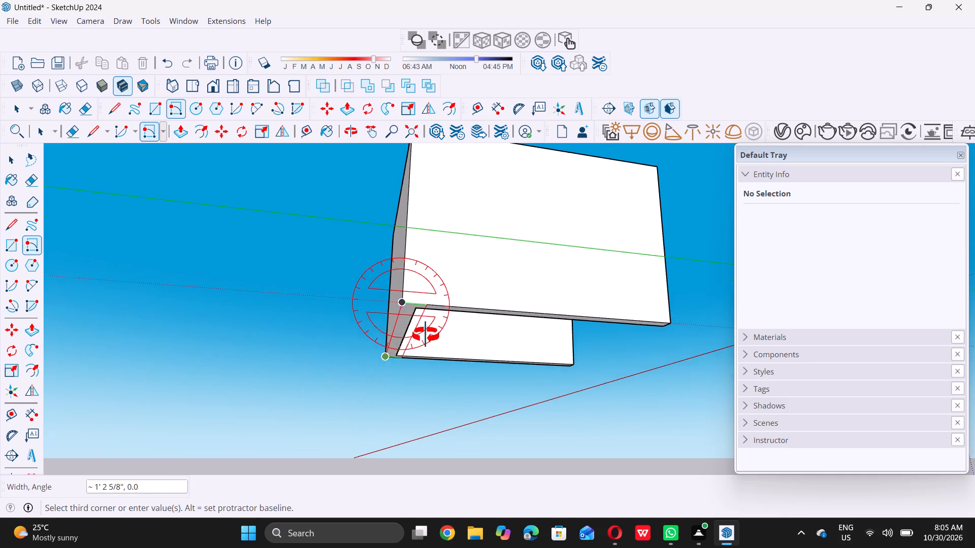
pyautogui.moveTo(426, 335); pyautogui.dragTo(420, 353, button='middle')
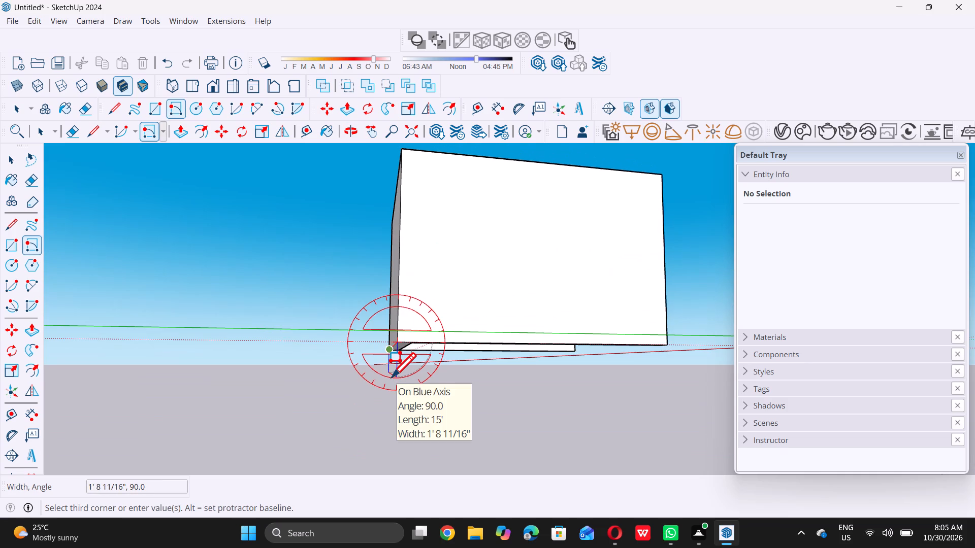
pyautogui.press('9')
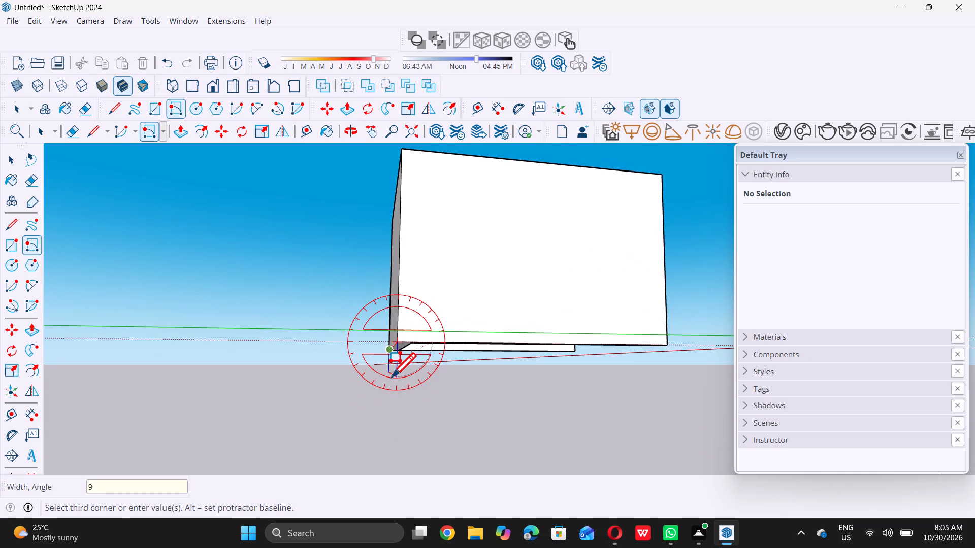
pyautogui.hotkey('shift', '"')
pyautogui.press('Return')
pyautogui.press('space')
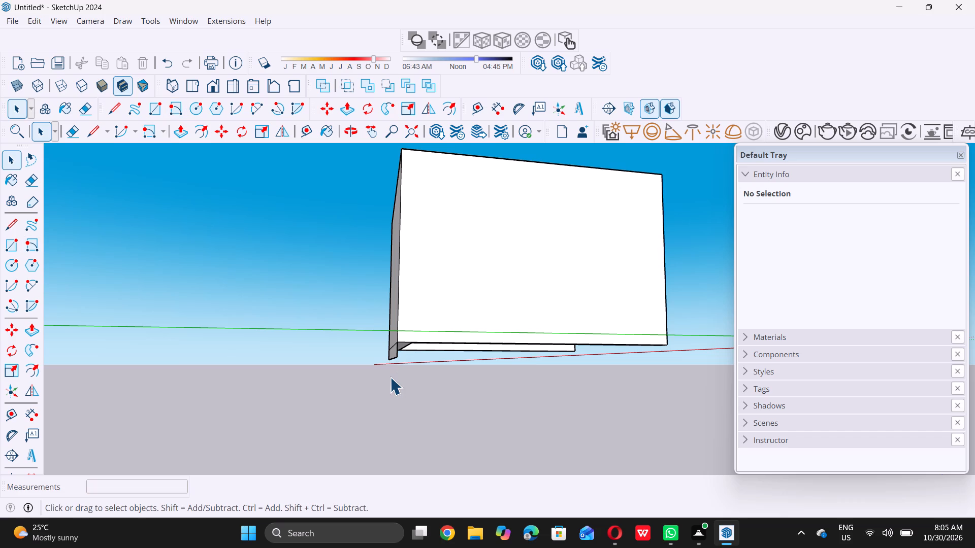
# Push/Pull the rectangle under the back wall 15' to the open side, forming a 9" thick floor slab beneath the walls.
pyautogui.scroll(-9, 448, 264)
pyautogui.moveTo(483, 279); pyautogui.dragTo(411, 306, button='middle')
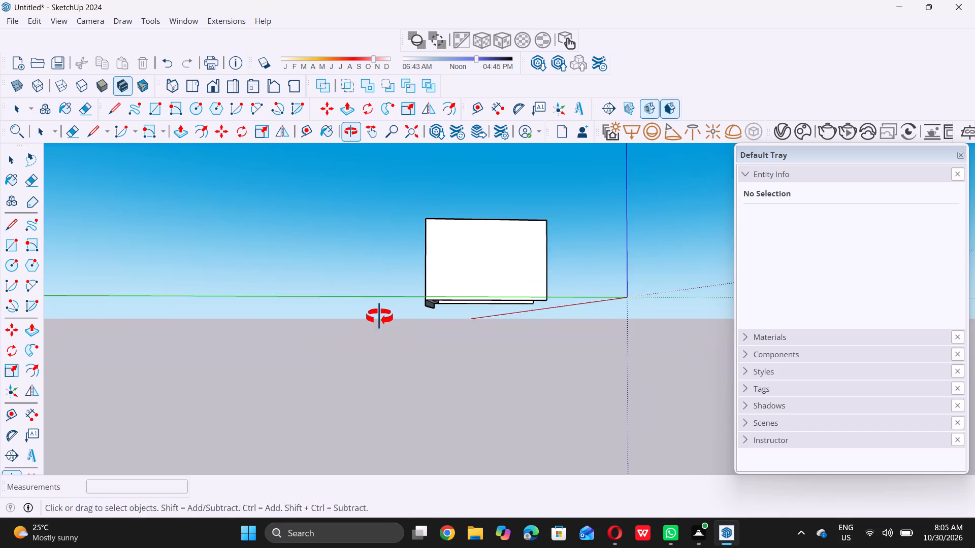
pyautogui.moveTo(379, 317); pyautogui.dragTo(370, 319, button='middle')
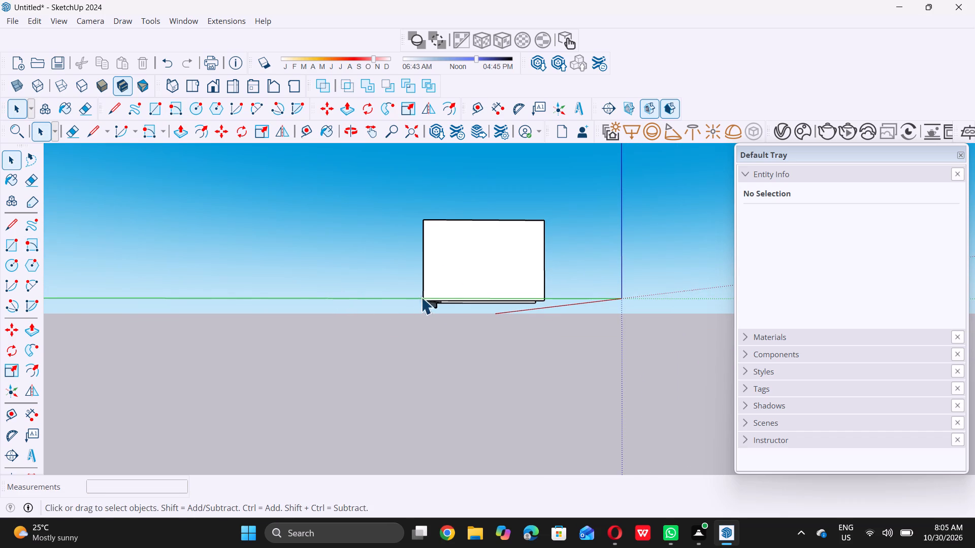
pyautogui.moveTo(443, 306); pyautogui.dragTo(416, 299, button='middle')
pyautogui.scroll(7, 421, 301)
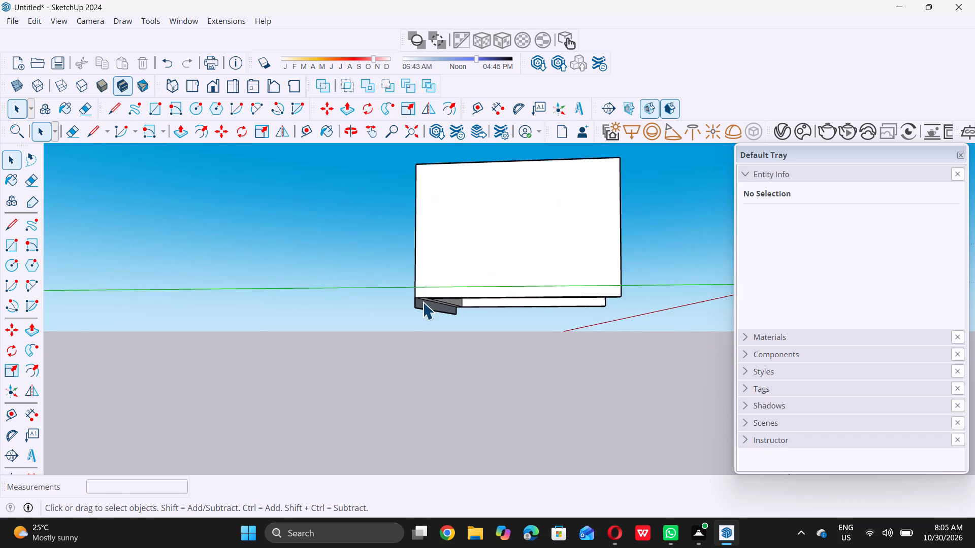
pyautogui.scroll(19, 422, 302)
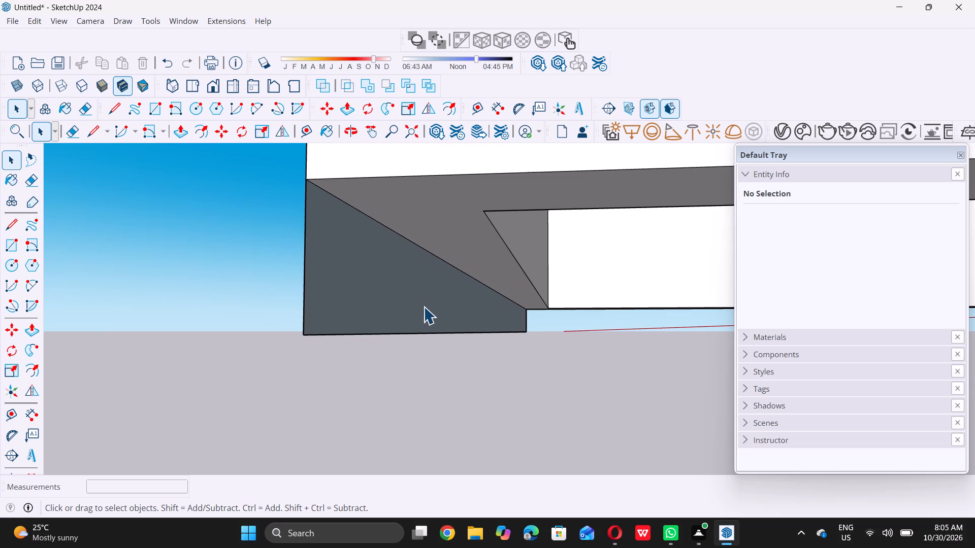
pyautogui.click(422, 302)
pyautogui.press('p')
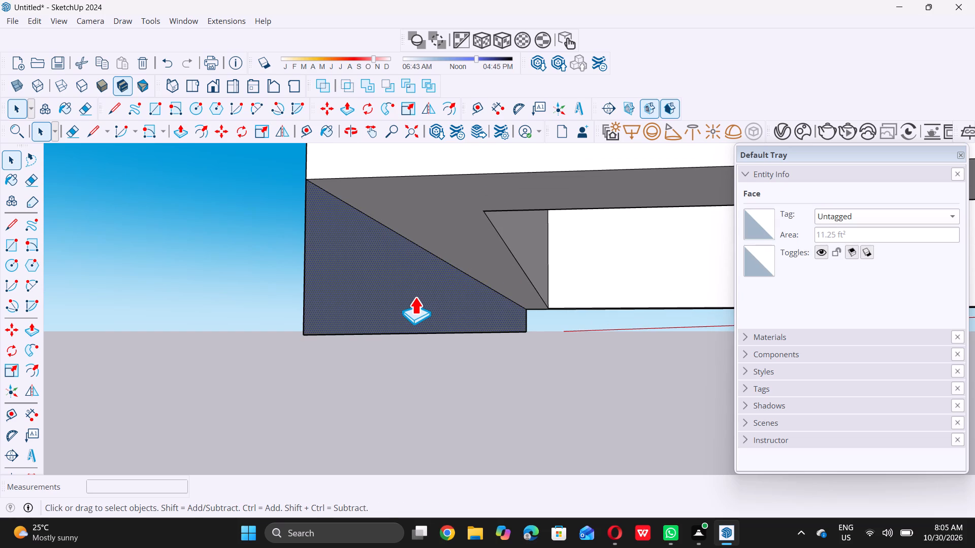
pyautogui.scroll(-7, 412, 295)
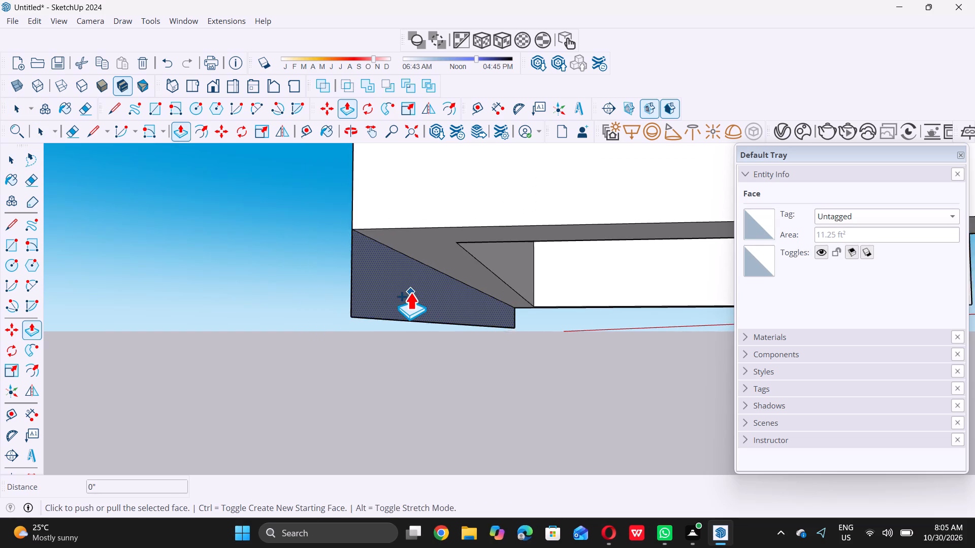
pyautogui.click(413, 292)
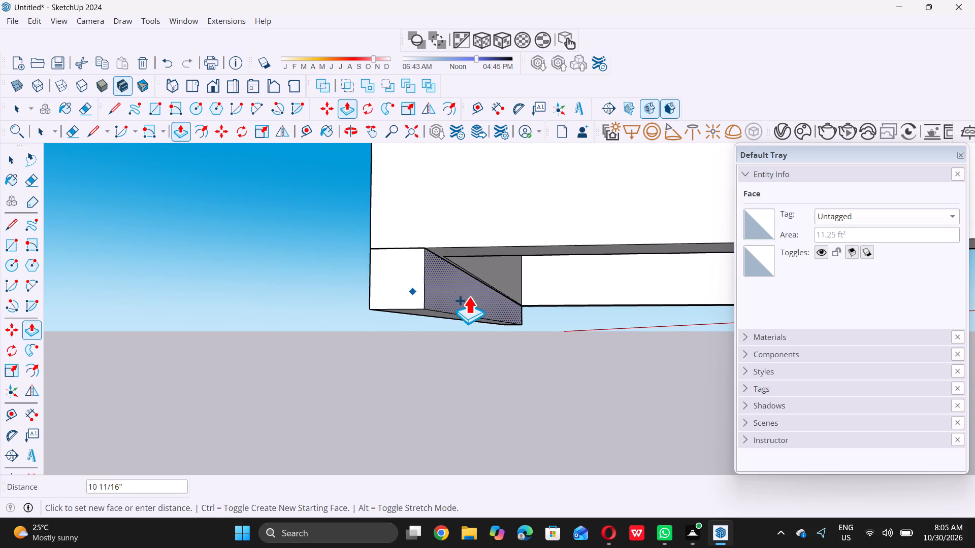
pyautogui.scroll(-19, 460, 293)
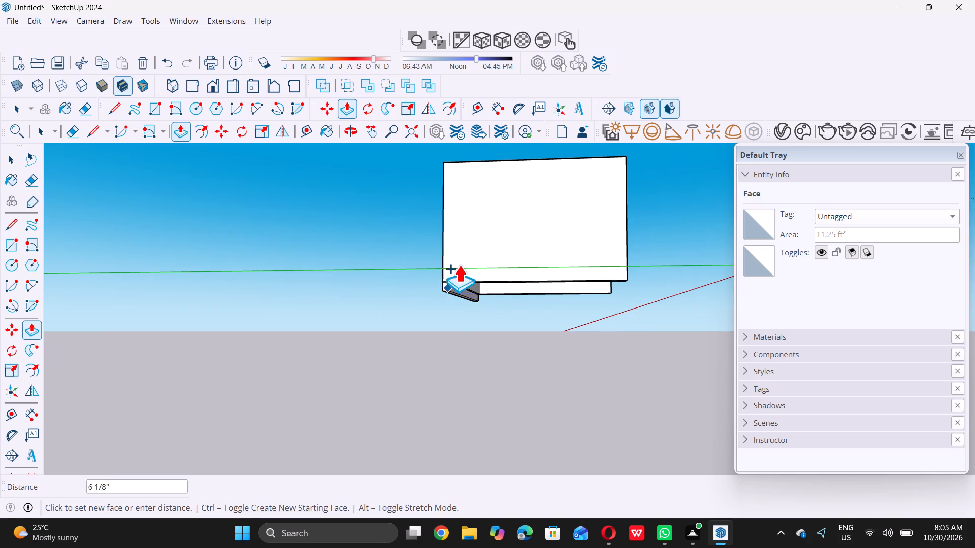
pyautogui.click(625, 247)
pyautogui.press('space')
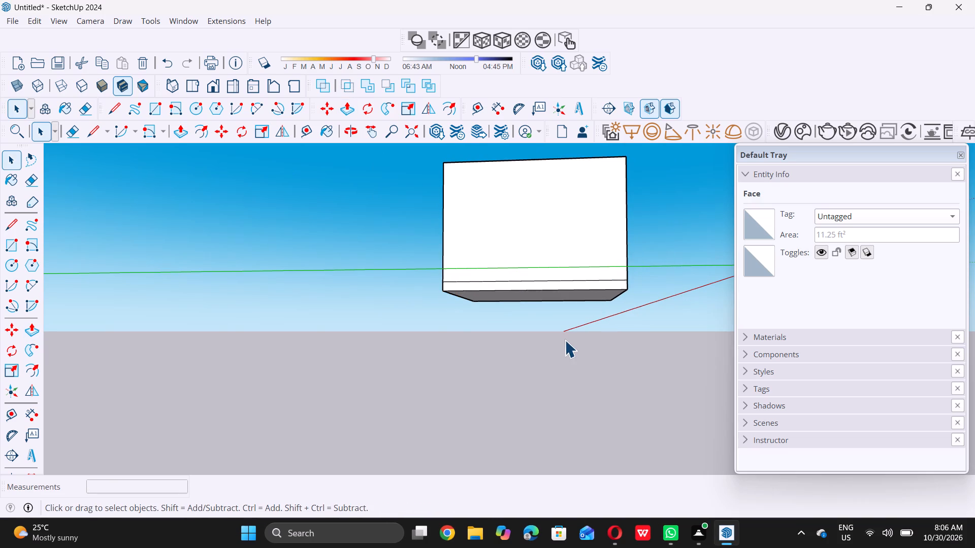
pyautogui.click(565, 340)
# Examine the room with its floor slab from above on the open side.
pyautogui.scroll(-13, 563, 339)
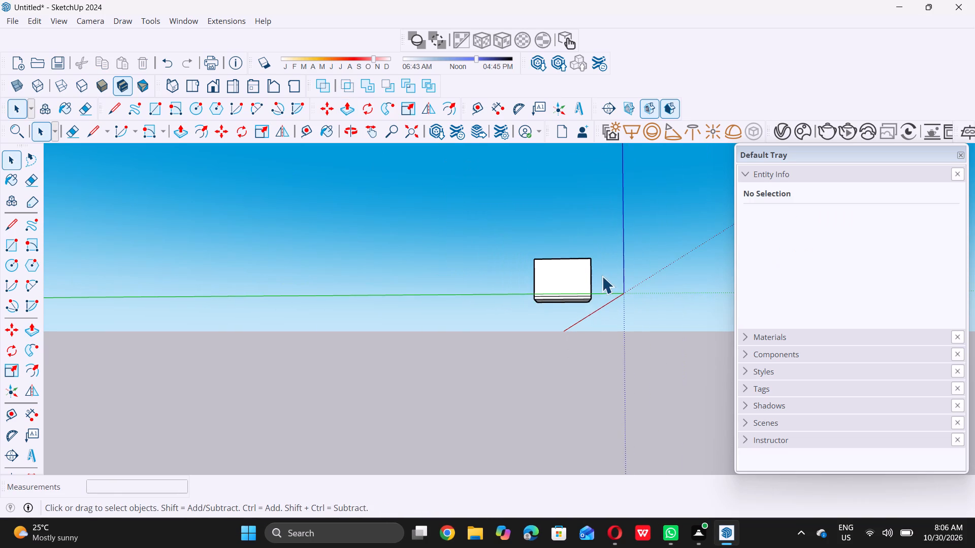
pyautogui.scroll(-1, 647, 255)
pyautogui.moveTo(648, 255); pyautogui.dragTo(416, 386, button='middle')
pyautogui.middleClick(416, 386)
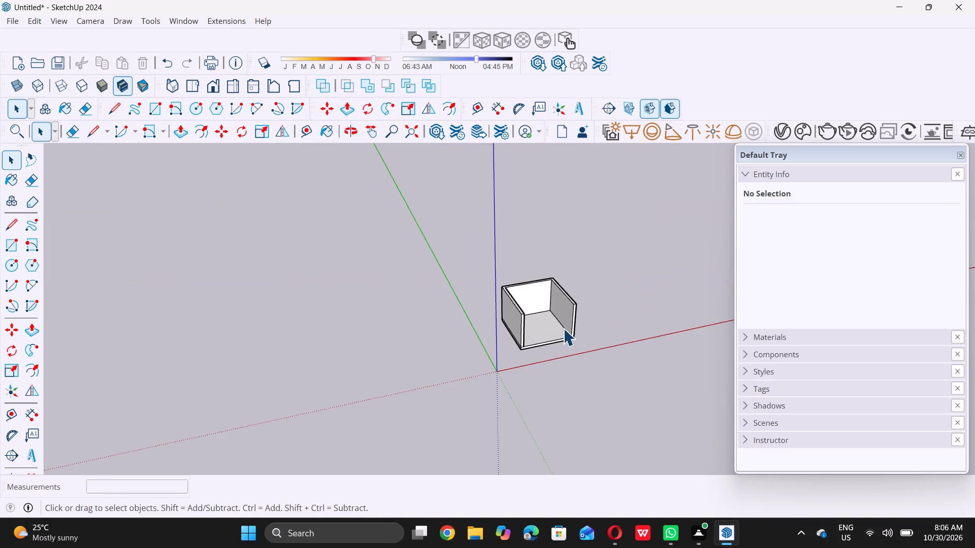
pyautogui.scroll(6, 566, 335)
pyautogui.scroll(-7, 564, 316)
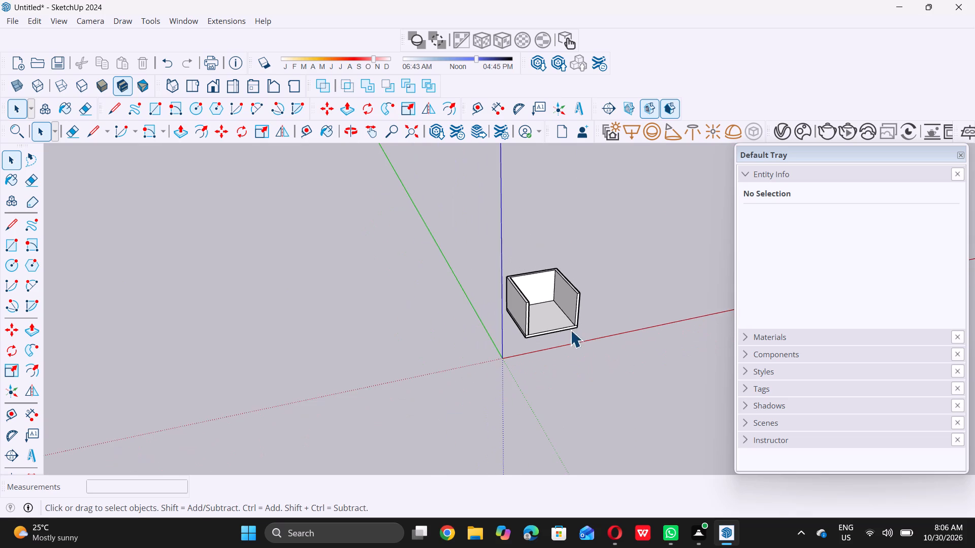
# Examine the three-walled room and its interior from around the open side.
pyautogui.moveTo(570, 330); pyautogui.dragTo(532, 338, button='middle')
pyautogui.moveTo(529, 338); pyautogui.dragTo(433, 340, button='middle')
pyautogui.moveTo(531, 376); pyautogui.dragTo(538, 334, button='middle')
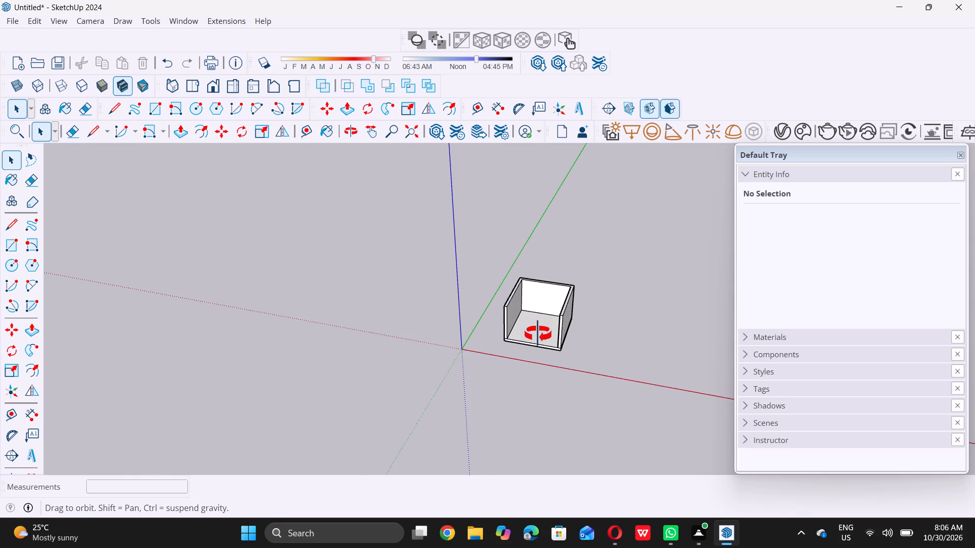
pyautogui.moveTo(538, 334); pyautogui.dragTo(537, 312, button='middle')
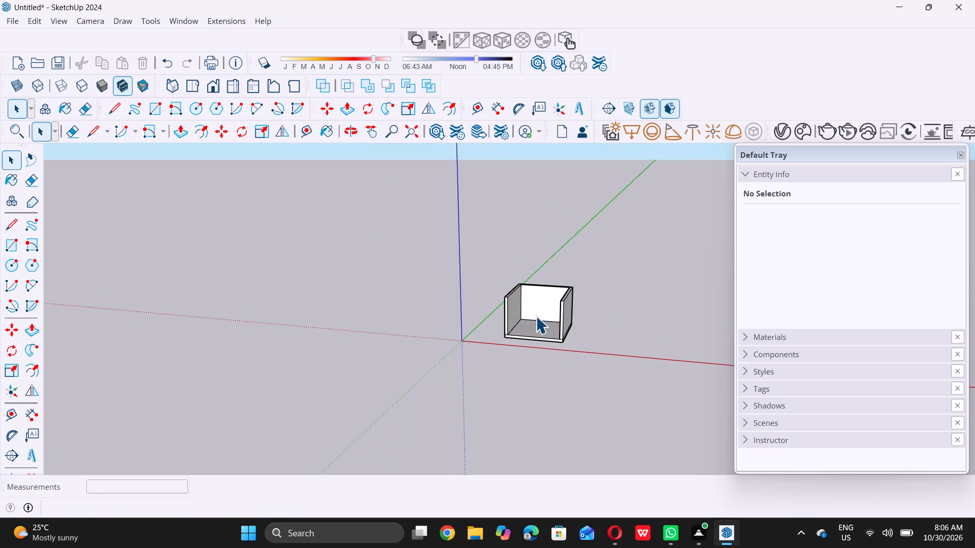
pyautogui.scroll(2, 535, 317)
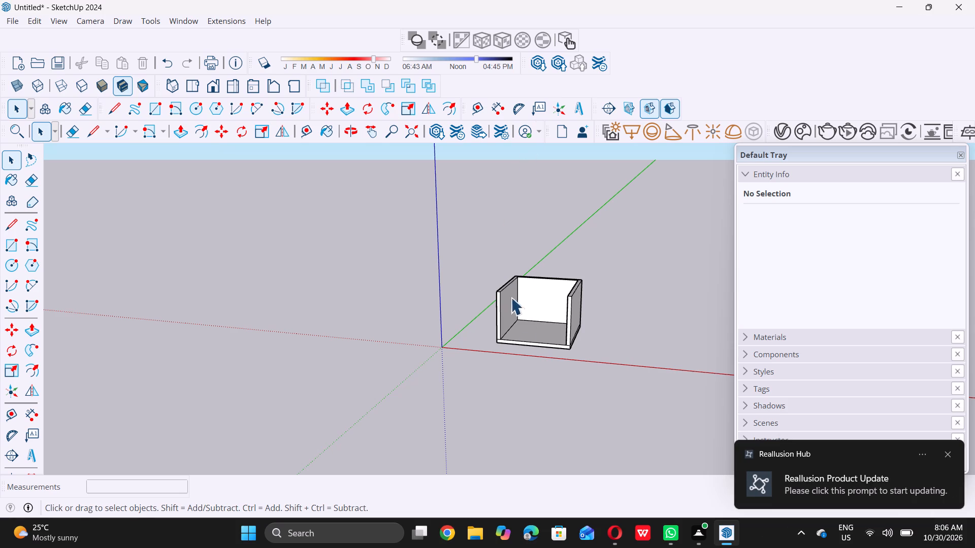
pyautogui.scroll(7, 523, 324)
pyautogui.moveTo(507, 296); pyautogui.dragTo(478, 276, button='middle')
pyautogui.middleClick(478, 276)
pyautogui.scroll(3, 508, 301)
pyautogui.scroll(-8, 516, 311)
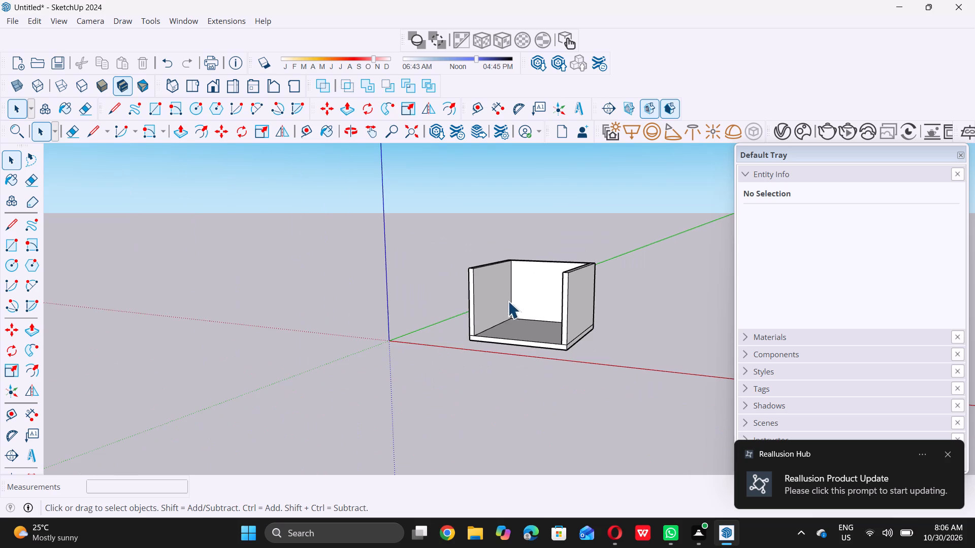
# Place a Tape Measure guide on the back wall's inner face, 4" above the floor edge.
pyautogui.moveTo(503, 313); pyautogui.dragTo(565, 351, button='middle')
pyautogui.scroll(-1, 565, 351)
pyautogui.scroll(7, 553, 332)
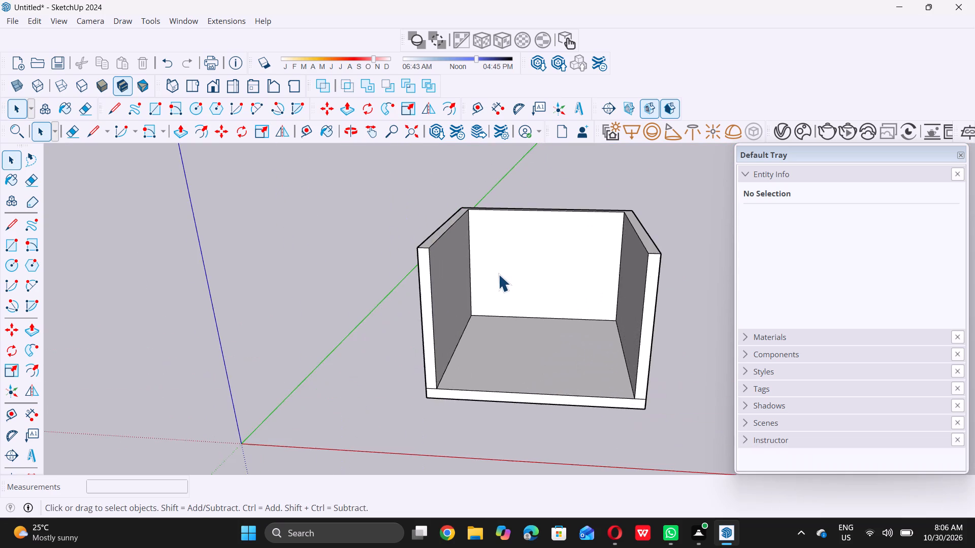
pyautogui.scroll(5, 498, 282)
pyautogui.press('t')
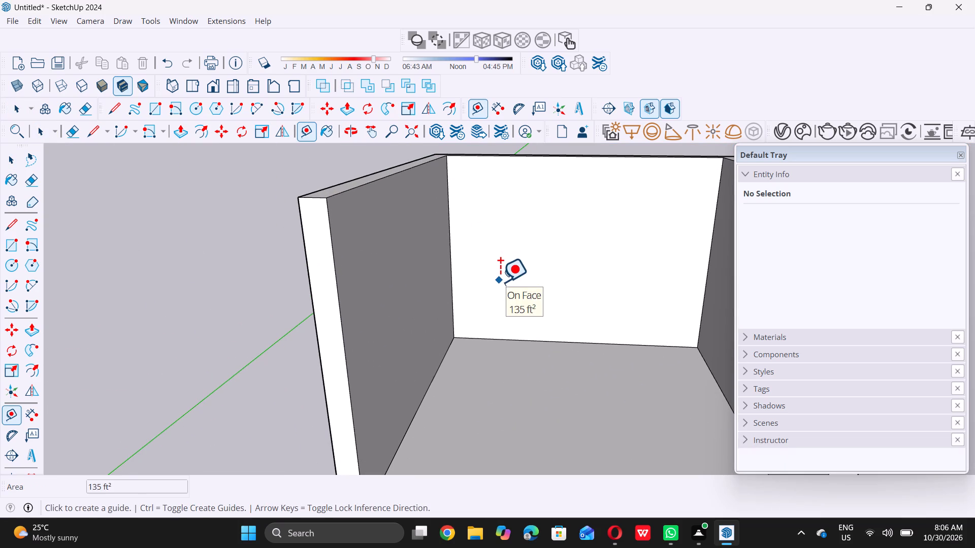
pyautogui.scroll(2, 487, 341)
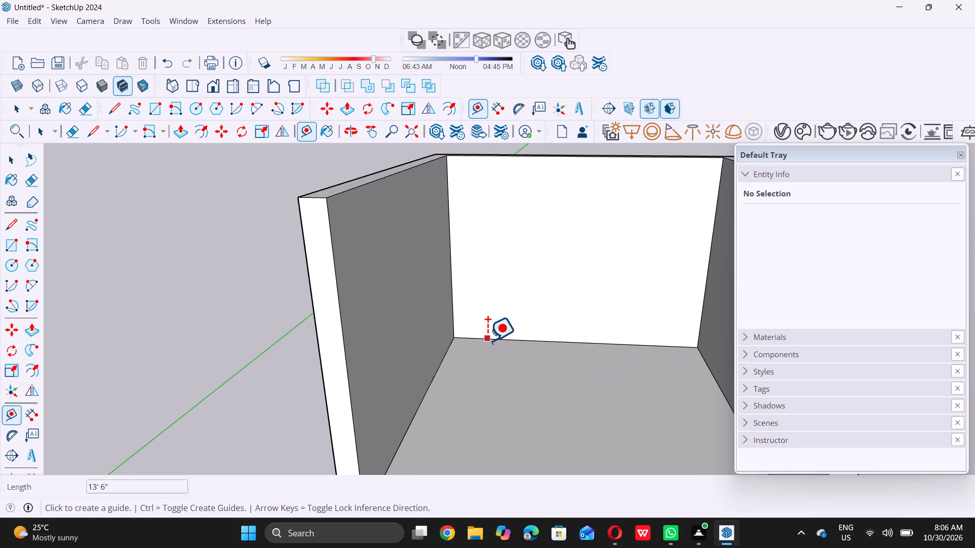
pyautogui.scroll(4, 487, 340)
pyautogui.click(487, 336)
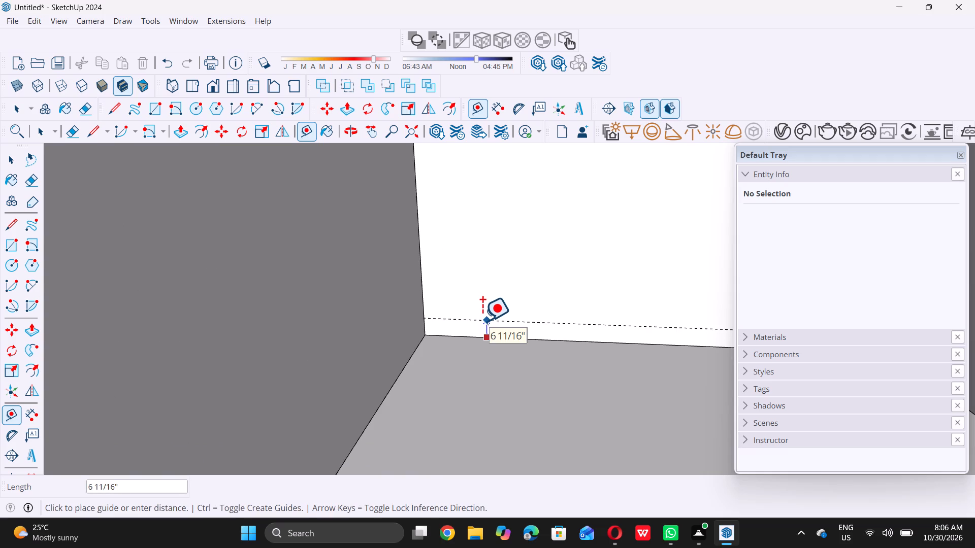
pyautogui.press('4')
pyautogui.hotkey('shift', '"')
pyautogui.press('Return')
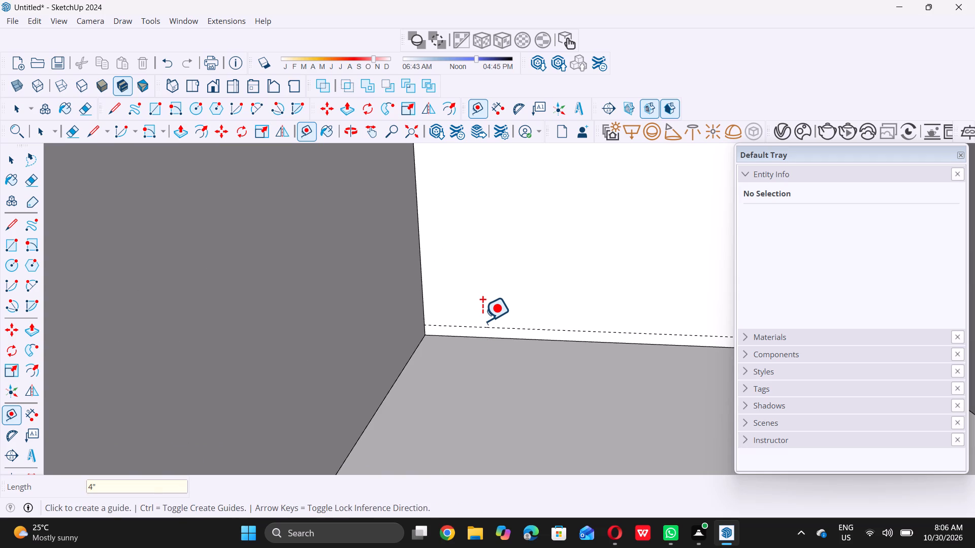
# Place a Tape Measure guide on the left wall's inner face, 4" above the floor edge.
pyautogui.doubleClick(399, 376)
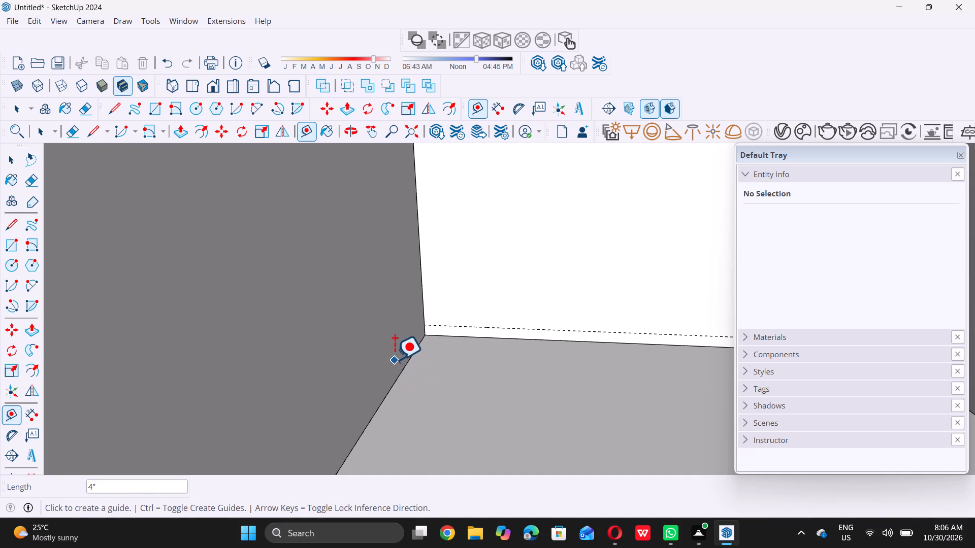
pyautogui.press('space')
pyautogui.press('t')
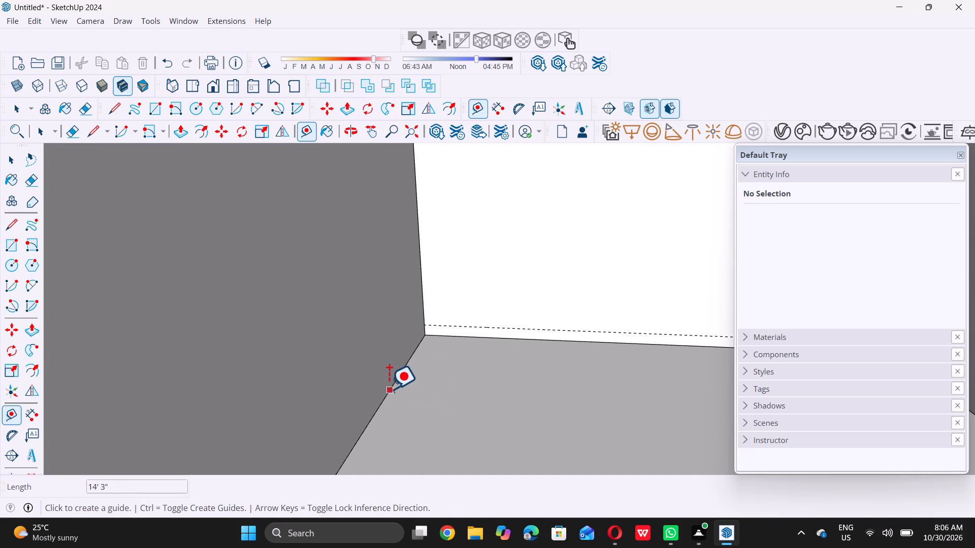
pyautogui.click(389, 388)
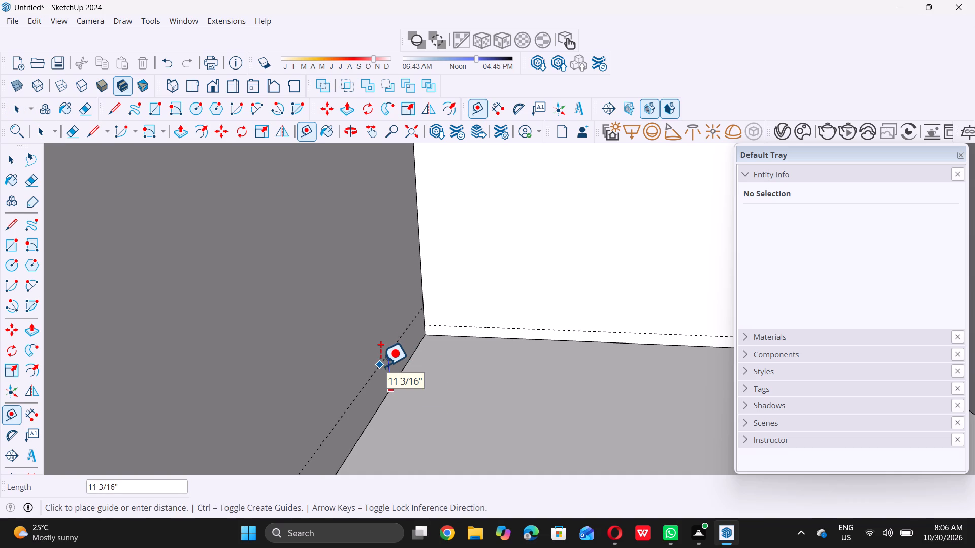
pyautogui.press('4')
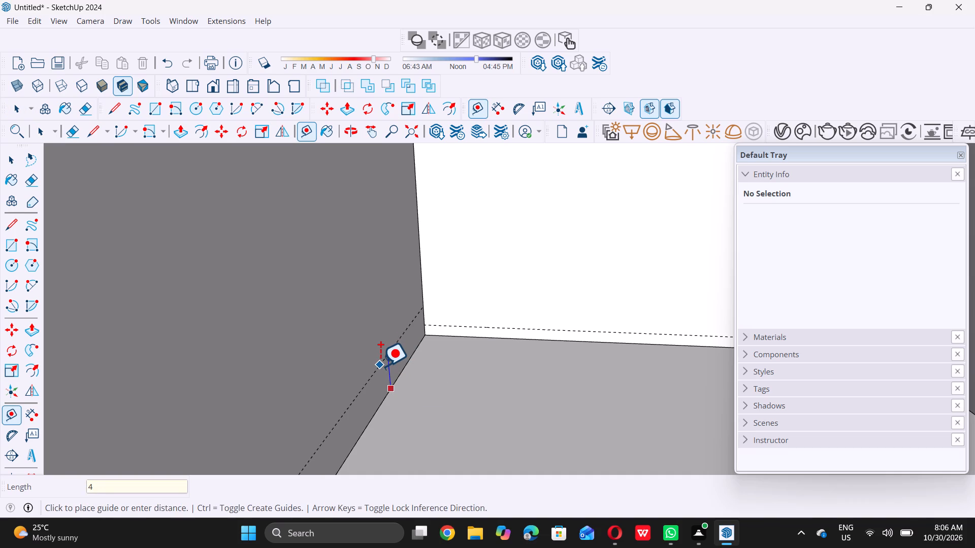
pyautogui.hotkey('shift', '"')
pyautogui.press('Return')
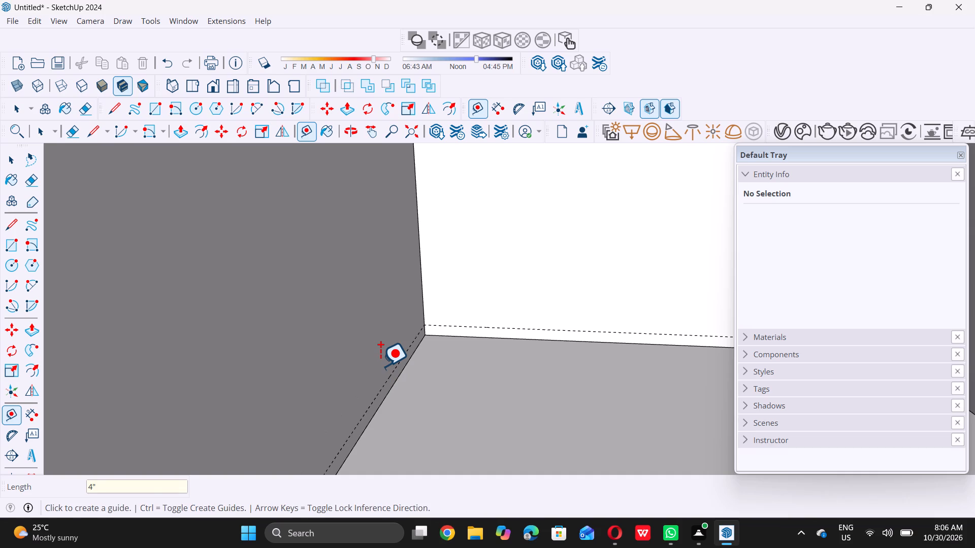
pyautogui.press('space')
# Examine the guides along the base of the left and back walls through the open side.
pyautogui.scroll(-6, 387, 250)
pyautogui.scroll(-2, 374, 304)
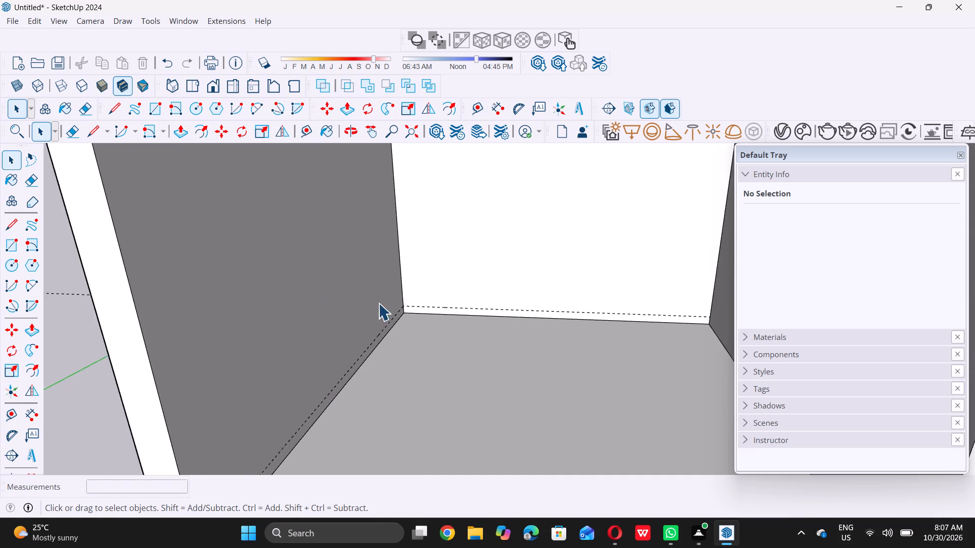
pyautogui.scroll(-7, 378, 303)
pyautogui.moveTo(419, 307); pyautogui.dragTo(369, 283, button='middle')
pyautogui.scroll(3, 375, 322)
pyautogui.scroll(-9, 360, 329)
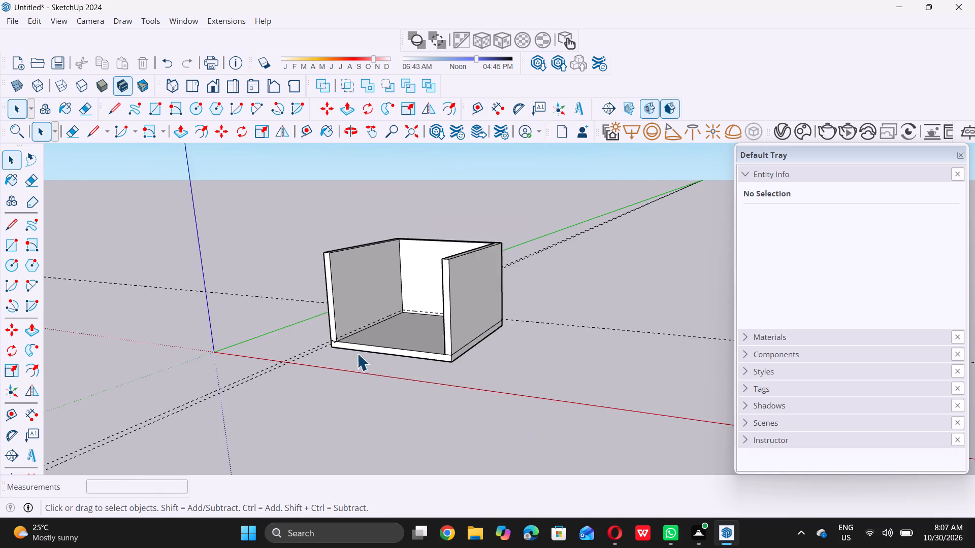
pyautogui.moveTo(360, 340); pyautogui.dragTo(380, 305, button='middle')
pyautogui.scroll(9, 381, 310)
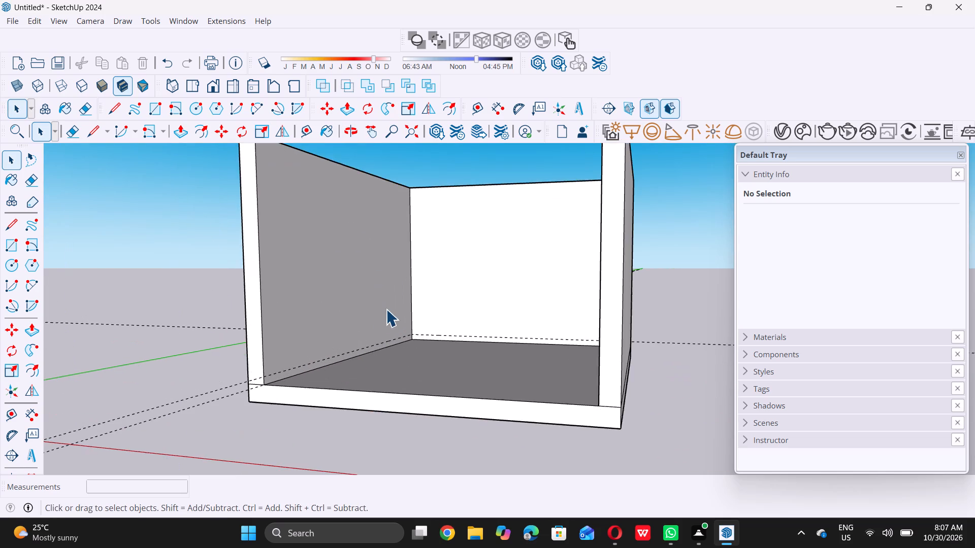
pyautogui.scroll(2, 386, 309)
pyautogui.scroll(2, 366, 382)
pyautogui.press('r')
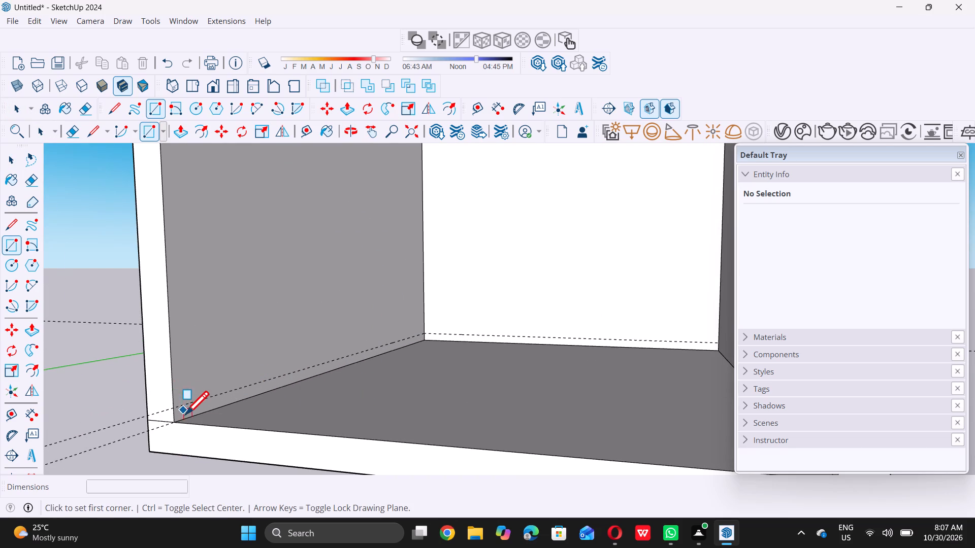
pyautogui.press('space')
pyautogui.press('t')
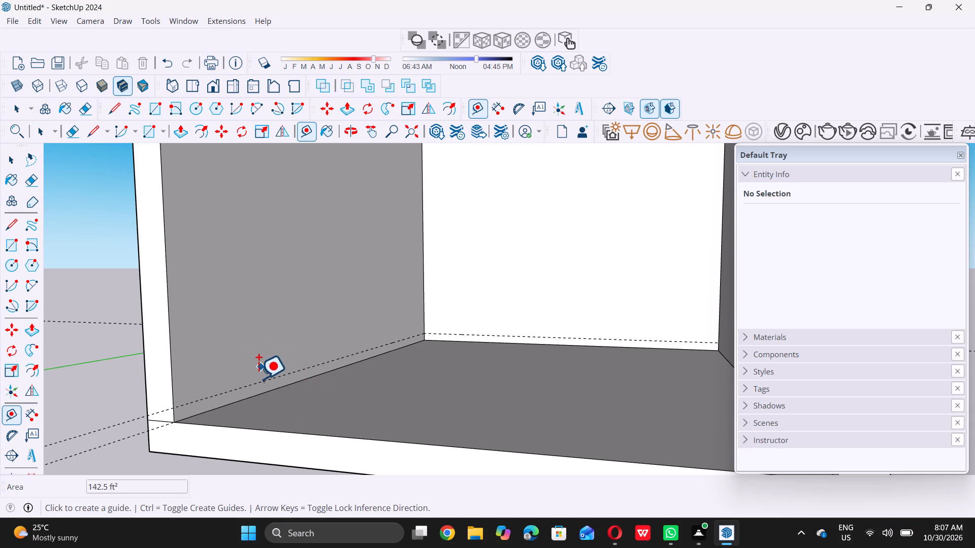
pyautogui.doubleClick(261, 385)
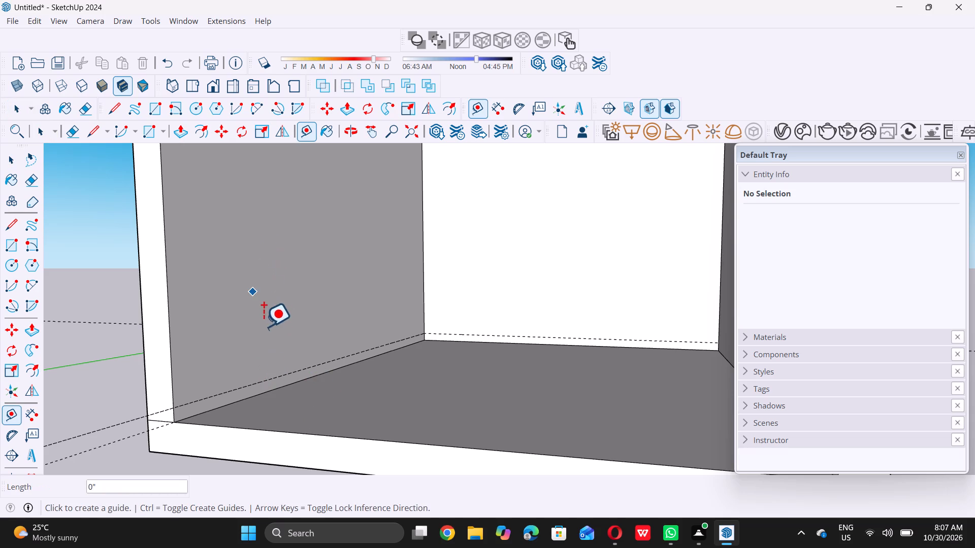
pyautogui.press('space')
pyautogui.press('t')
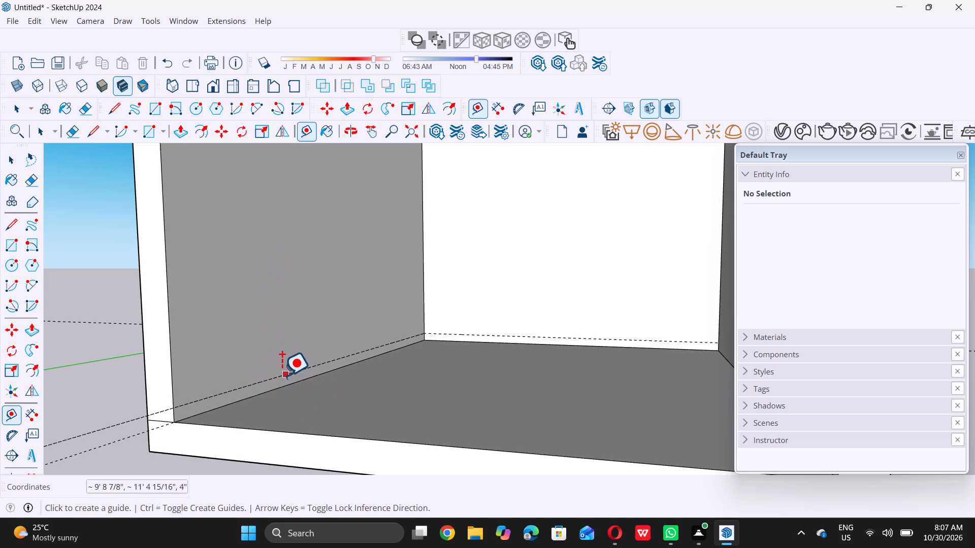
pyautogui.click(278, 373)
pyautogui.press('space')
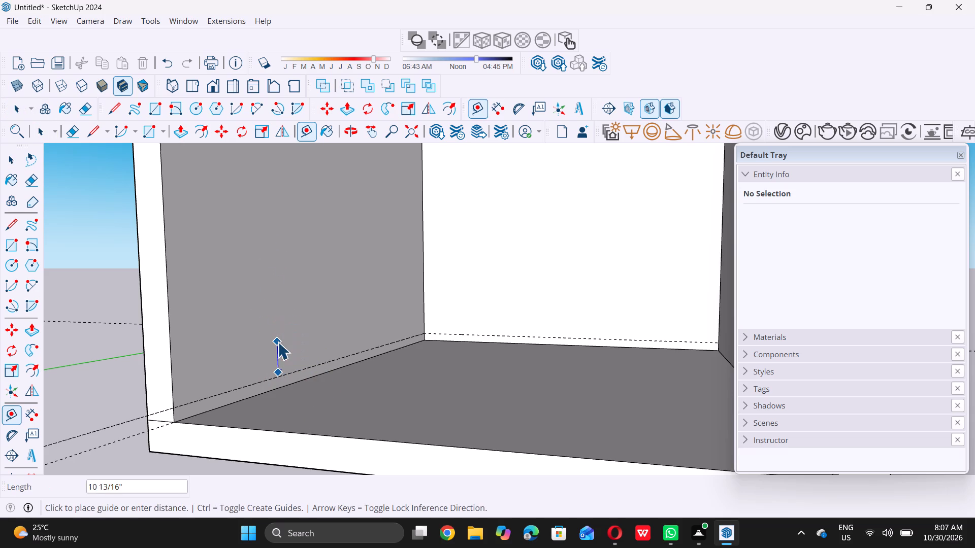
# Place a guide on the left wall's inner face, 3' above its 4" guide.
pyautogui.press('t')
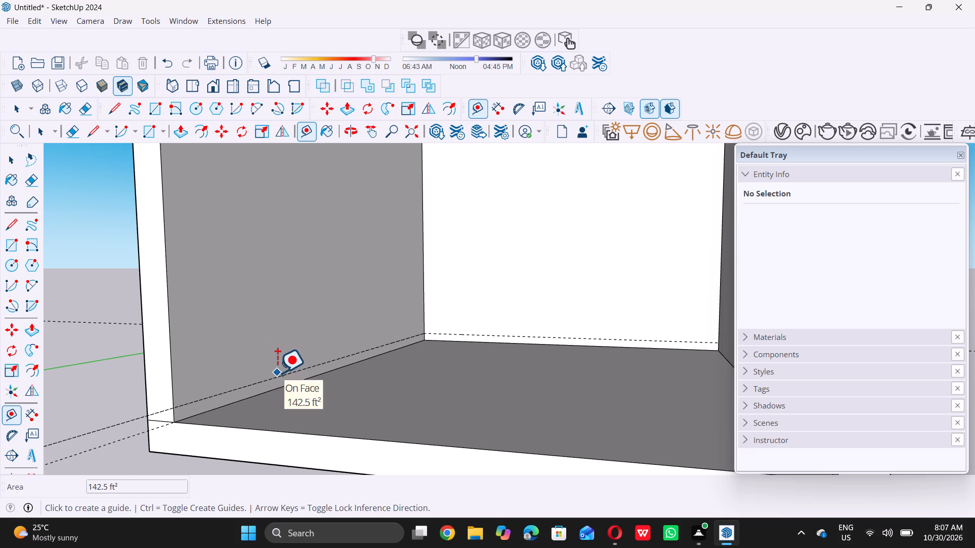
pyautogui.click(275, 375)
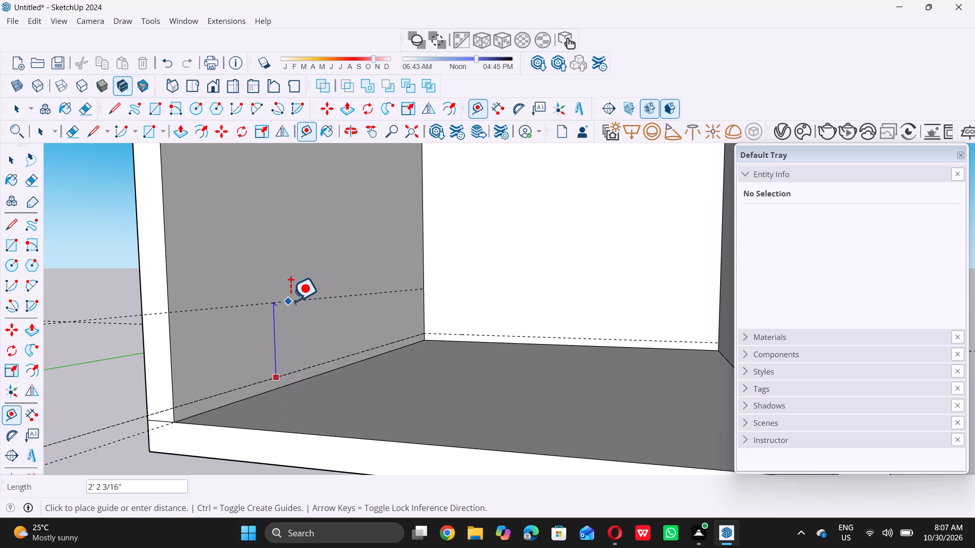
pyautogui.press('3')
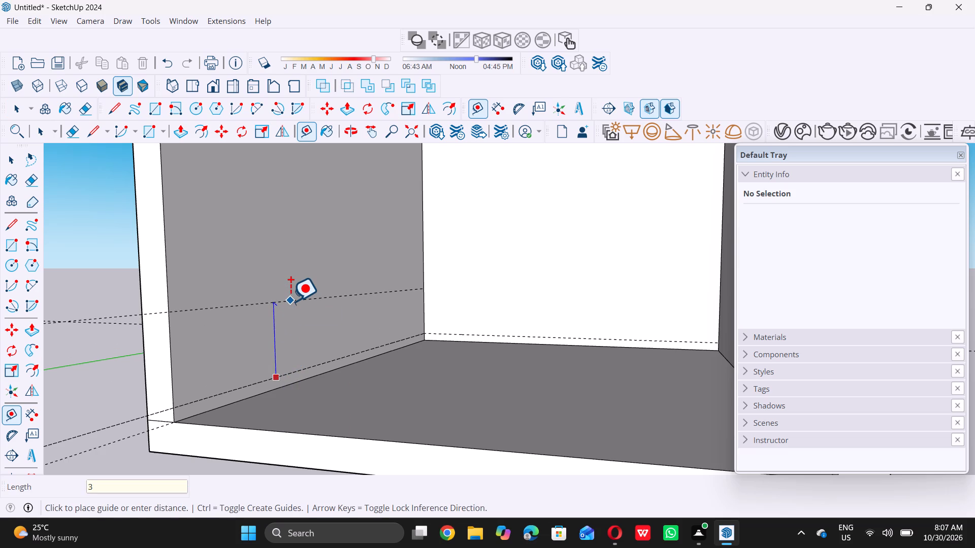
pyautogui.press("'")
pyautogui.press('Return')
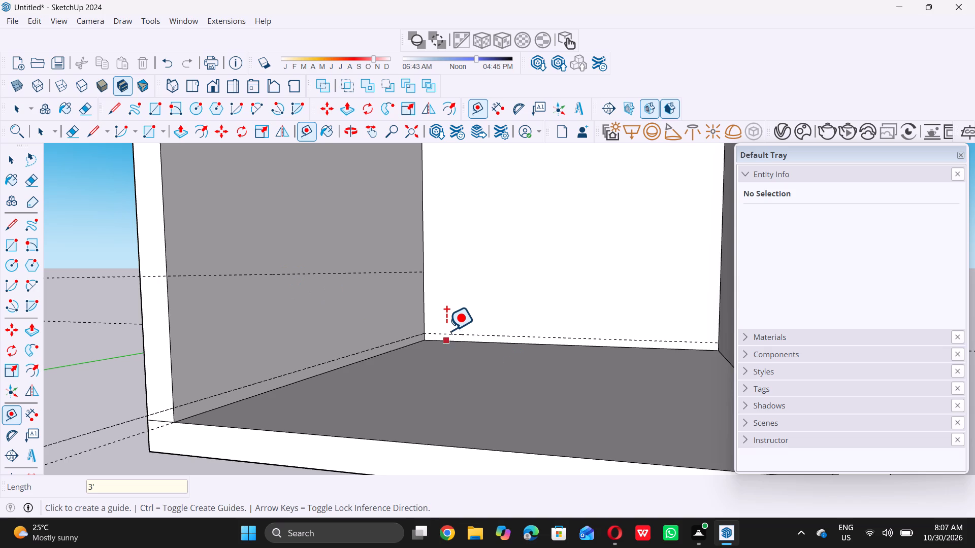
# Place a guide on the back wall's inner face, 3' above its 4" guide.
pyautogui.click(470, 332)
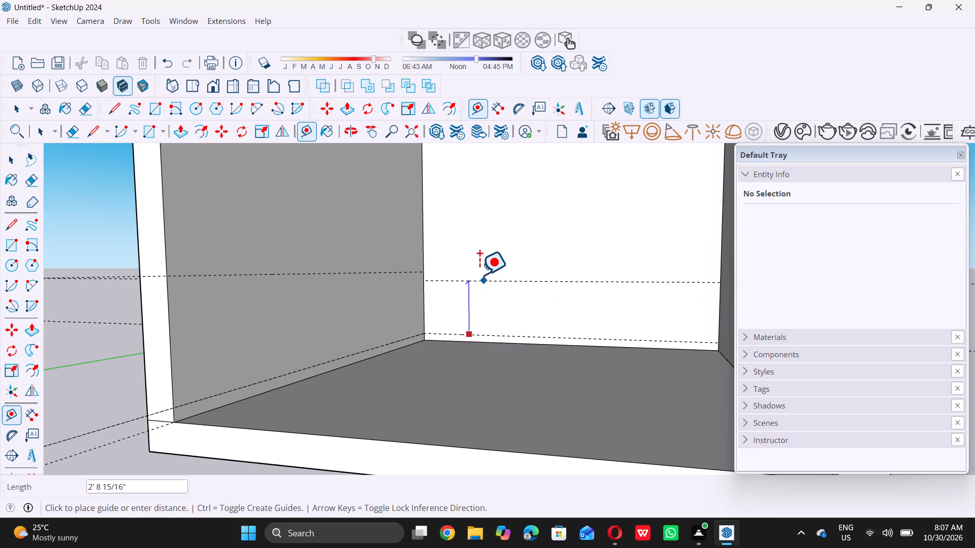
pyautogui.press('3')
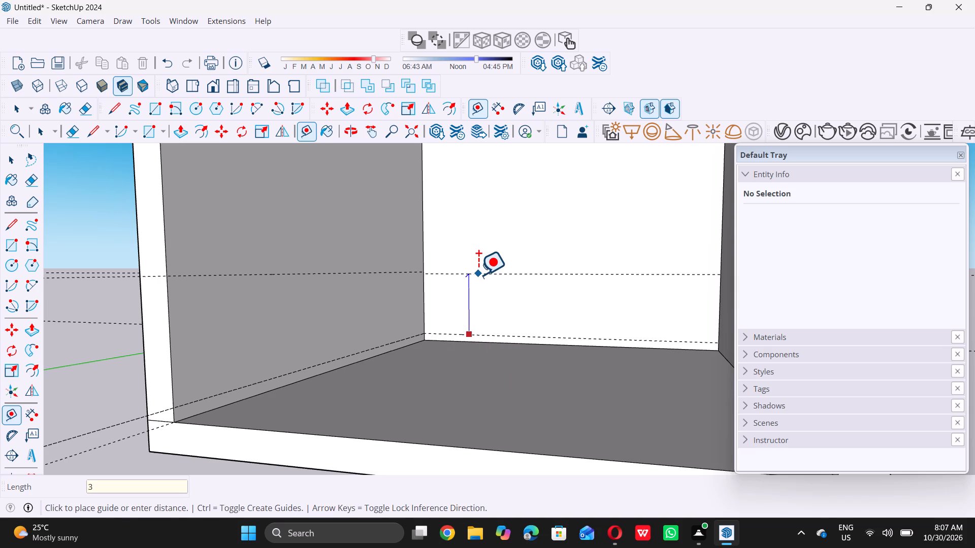
pyautogui.press("'")
pyautogui.press('Return')
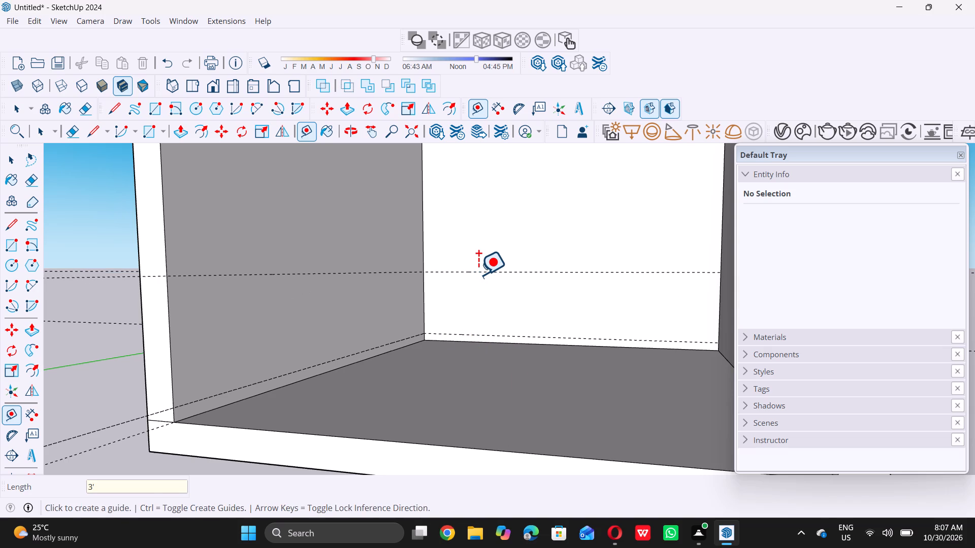
# Place a guide on the left wall's inner face, 2'5" above the guide that sits 3' over its 4" guide.
pyautogui.scroll(-5, 434, 152)
pyautogui.scroll(-4, 399, 285)
pyautogui.moveTo(420, 218); pyautogui.dragTo(422, 237, button='middle')
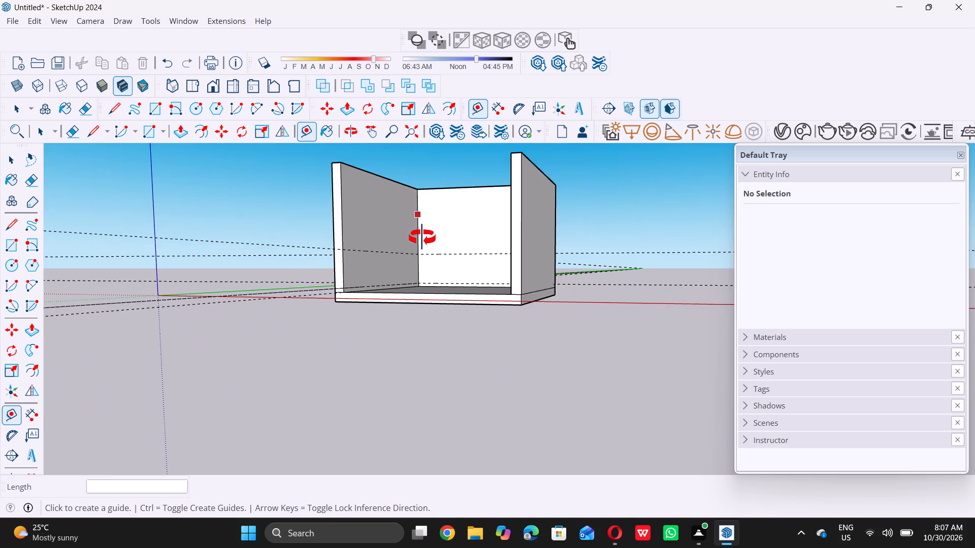
pyautogui.moveTo(422, 237); pyautogui.dragTo(437, 259, button='middle')
pyautogui.scroll(5, 391, 257)
pyautogui.scroll(4, 352, 244)
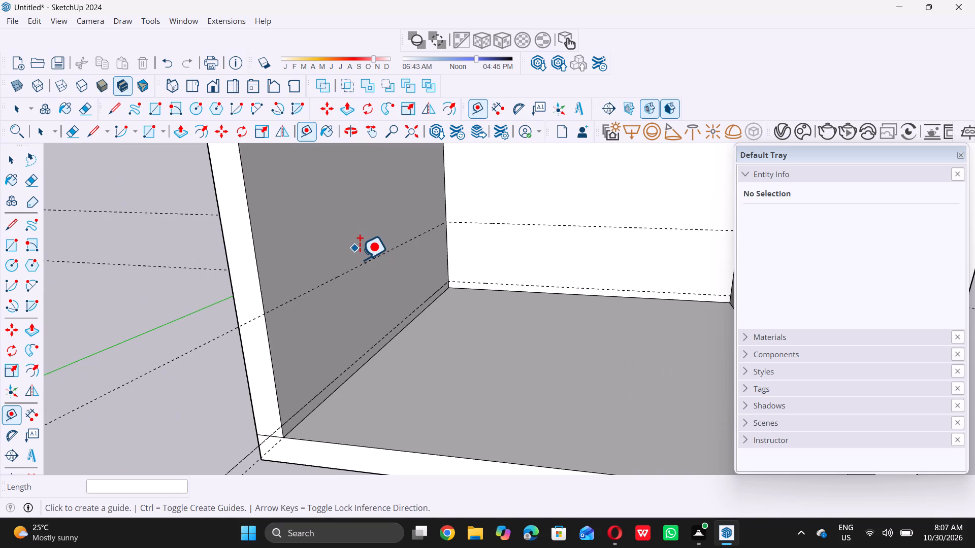
pyautogui.click(365, 261)
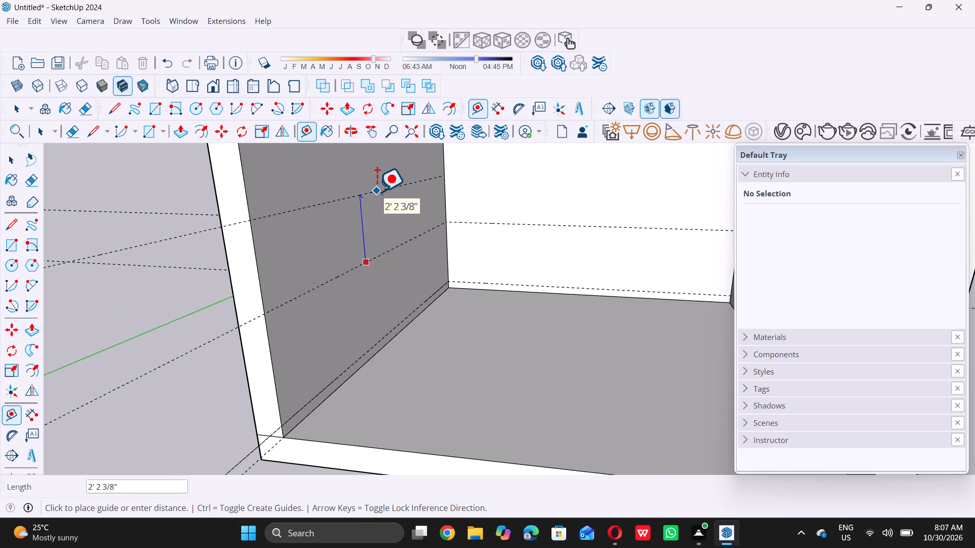
pyautogui.press('2')
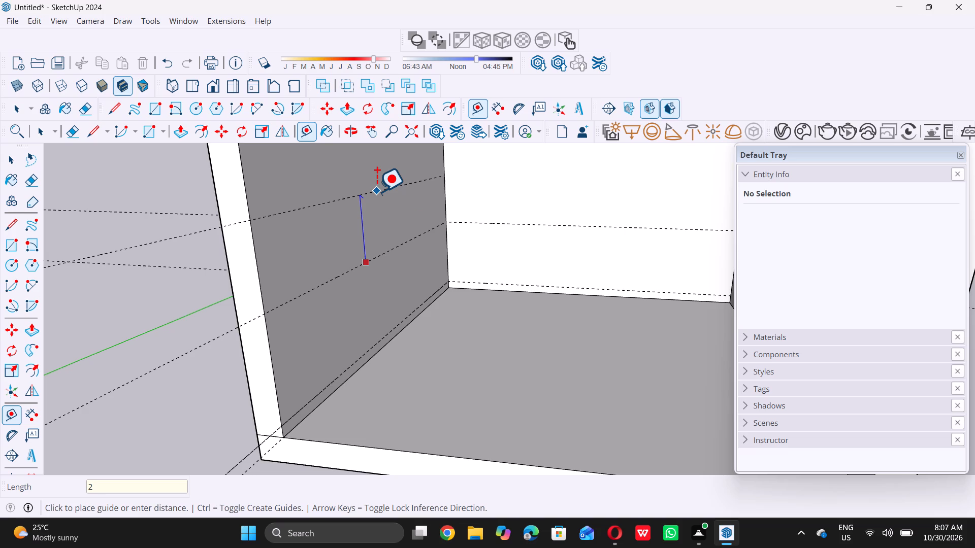
pyautogui.press("'")
pyautogui.press('5')
pyautogui.hotkey('shift', '"')
pyautogui.press('Return')
pyautogui.press('Return')
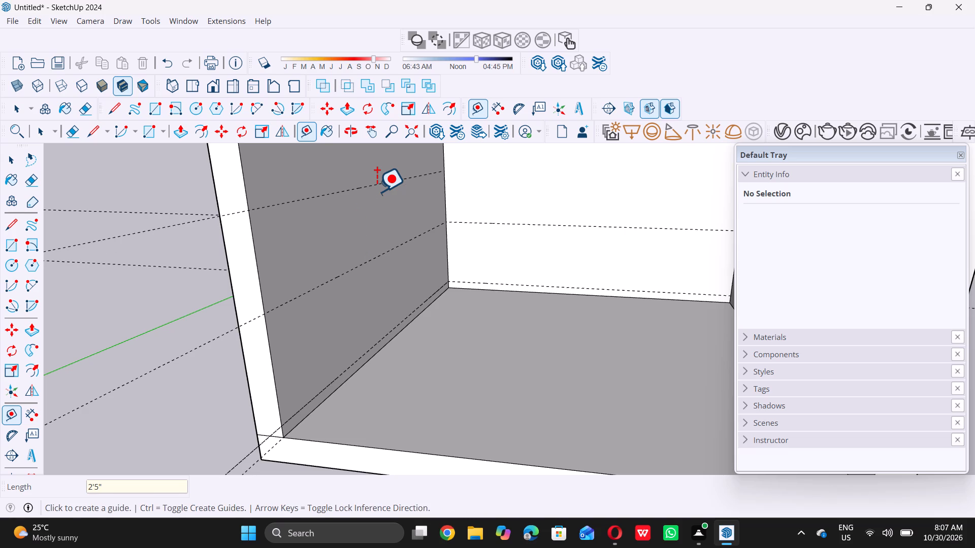
# Place a guide on the back wall's inner face, level with the left wall's topmost guide at the shared corner.
pyautogui.scroll(1, 463, 214)
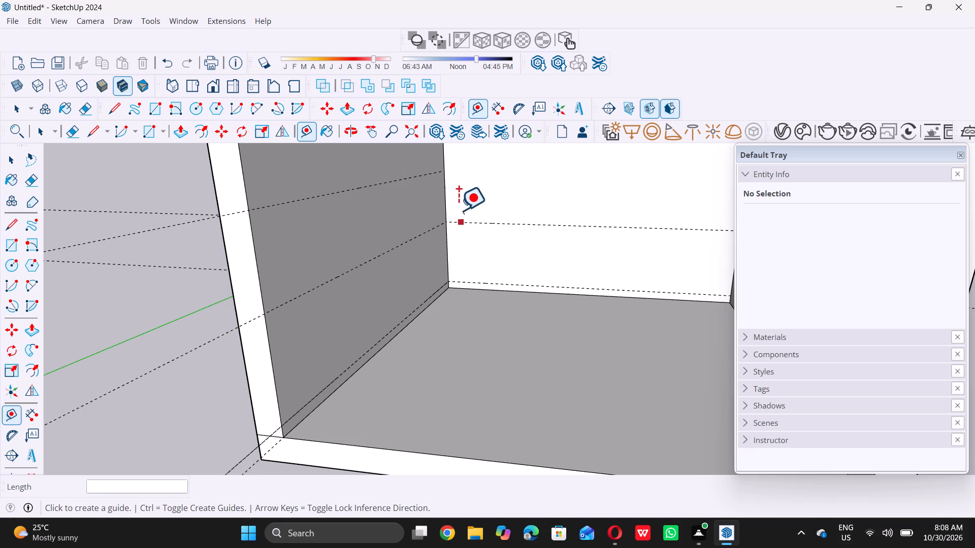
pyautogui.click(453, 223)
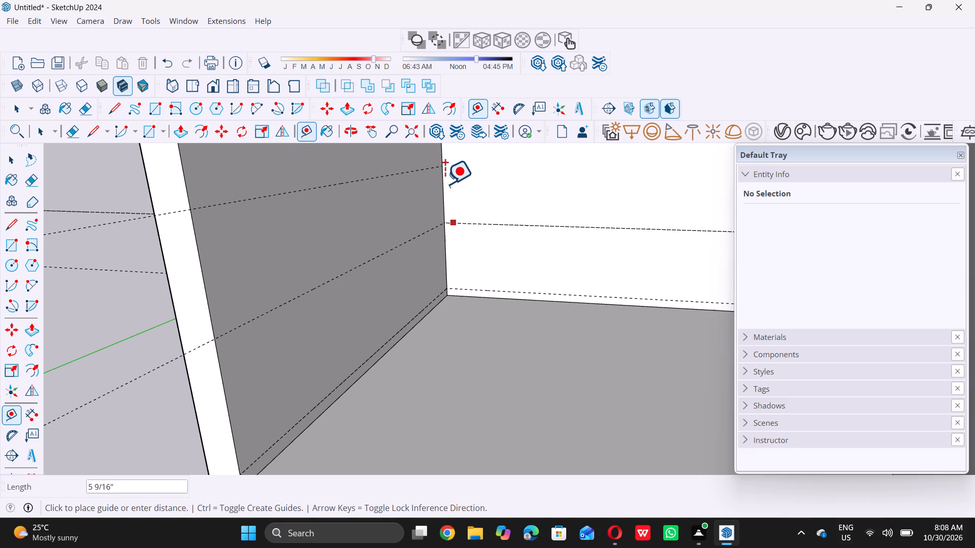
pyautogui.doubleClick(442, 166)
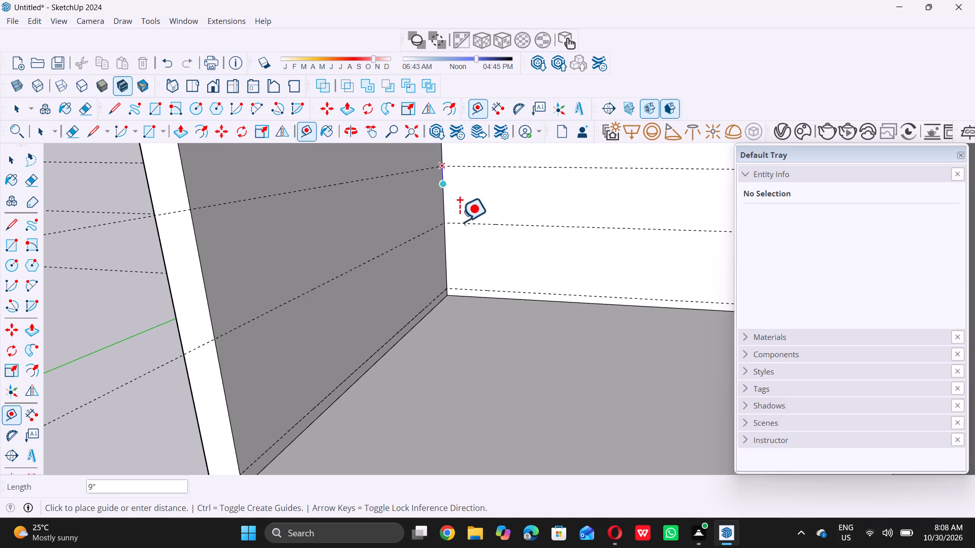
pyautogui.scroll(-5, 458, 226)
pyautogui.scroll(-6, 452, 270)
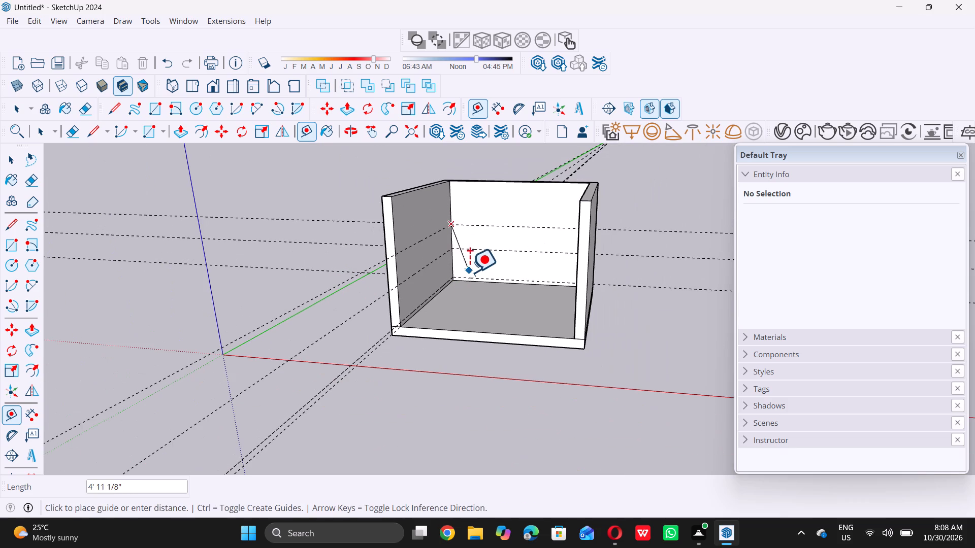
pyautogui.press('space')
# Place another guide on the left wall's inner face, 3' above its topmost guide.
pyautogui.press('t')
pyautogui.scroll(4, 419, 237)
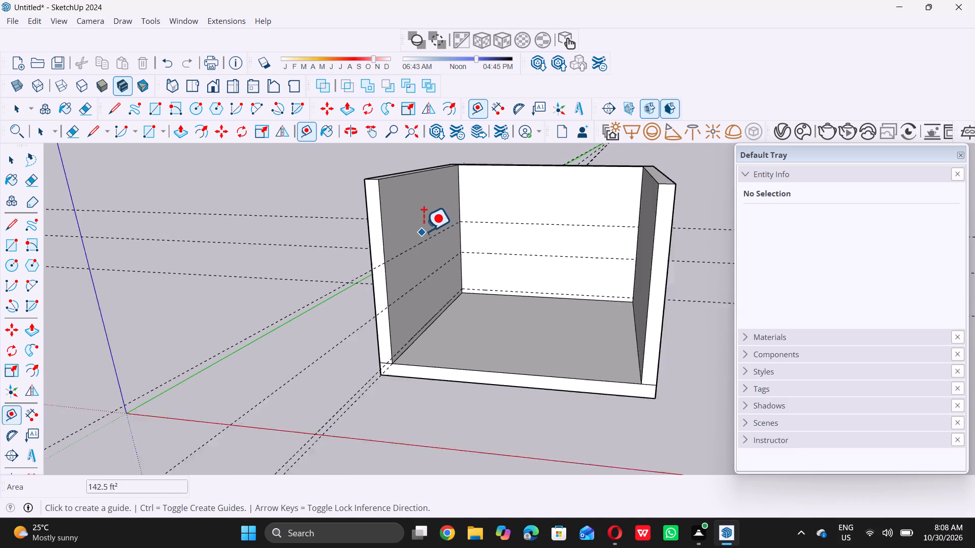
pyautogui.click(416, 244)
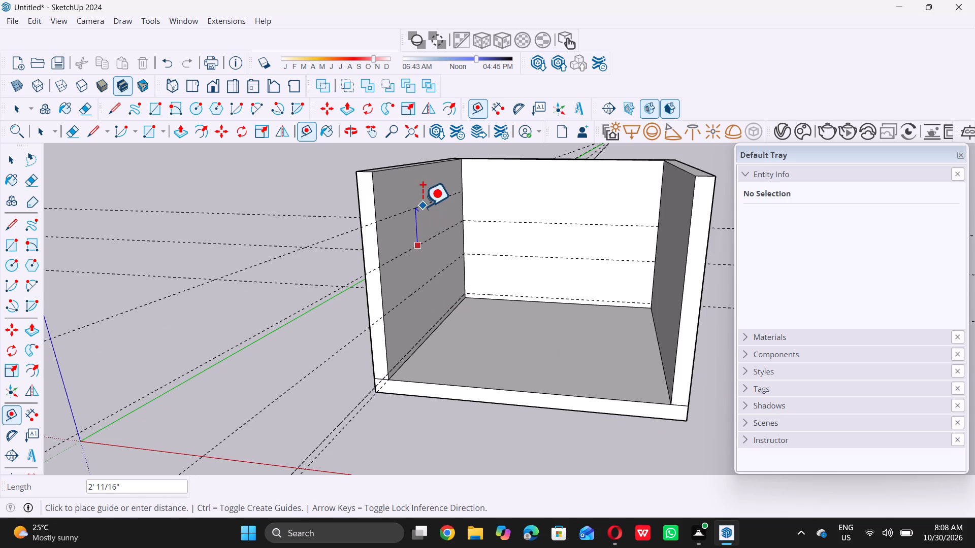
pyautogui.press('3')
pyautogui.press("'")
pyautogui.press('Return')
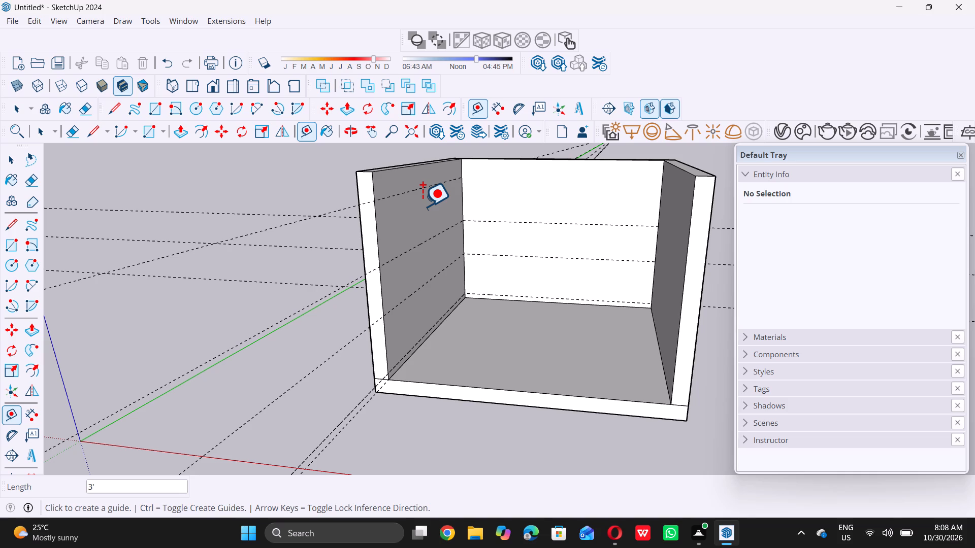
# Place a guide on the back wall's inner face, 3' above its topmost guide and level with the left wall's highest guide.
pyautogui.scroll(-5, 448, 382)
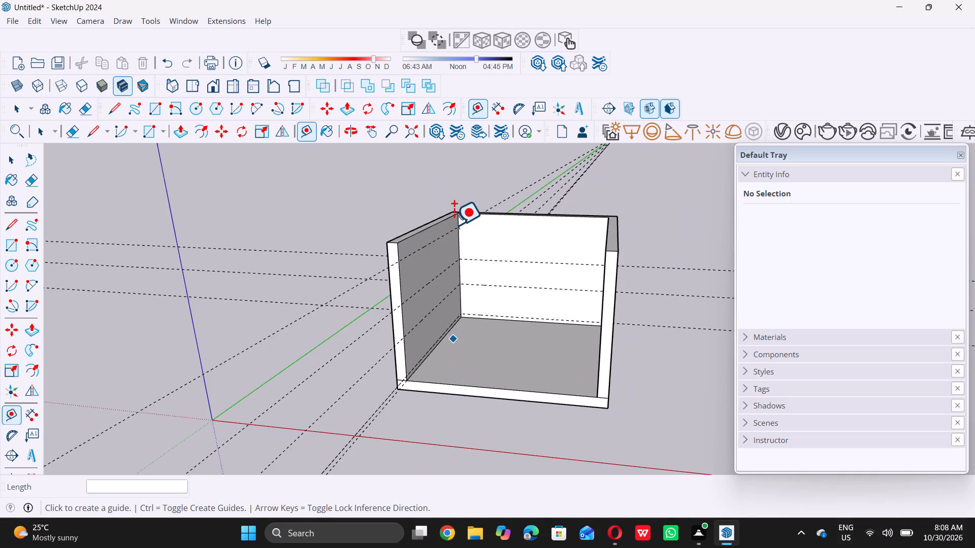
pyautogui.scroll(7, 457, 225)
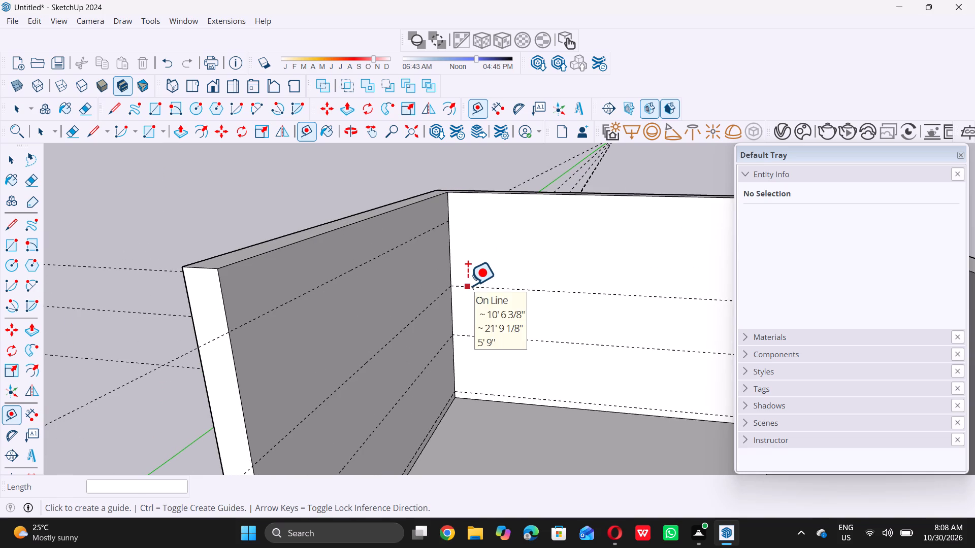
pyautogui.click(468, 285)
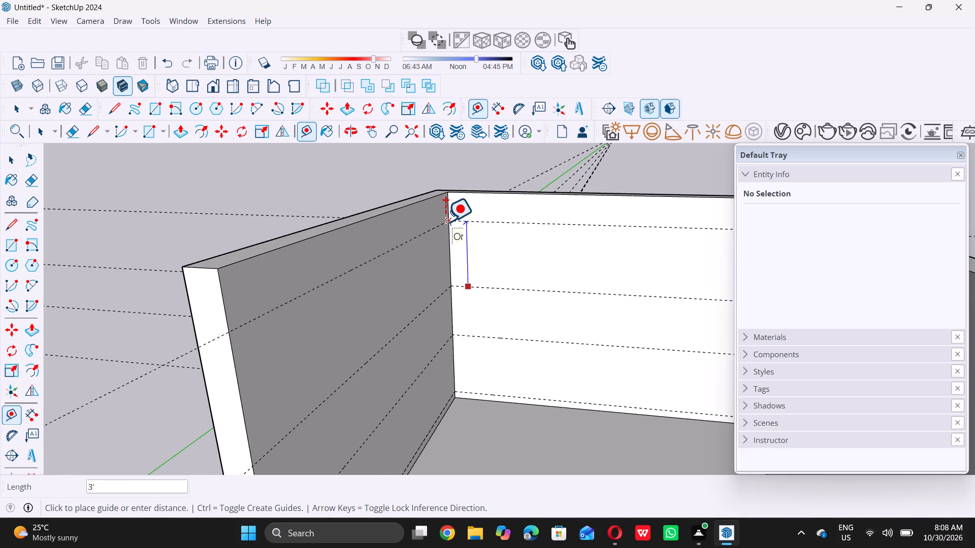
pyautogui.click(445, 220)
pyautogui.press('space')
# Draw a 3' by 14'3" rectangle on the left wall's inner face between its two highest guides.
pyautogui.scroll(-7, 464, 294)
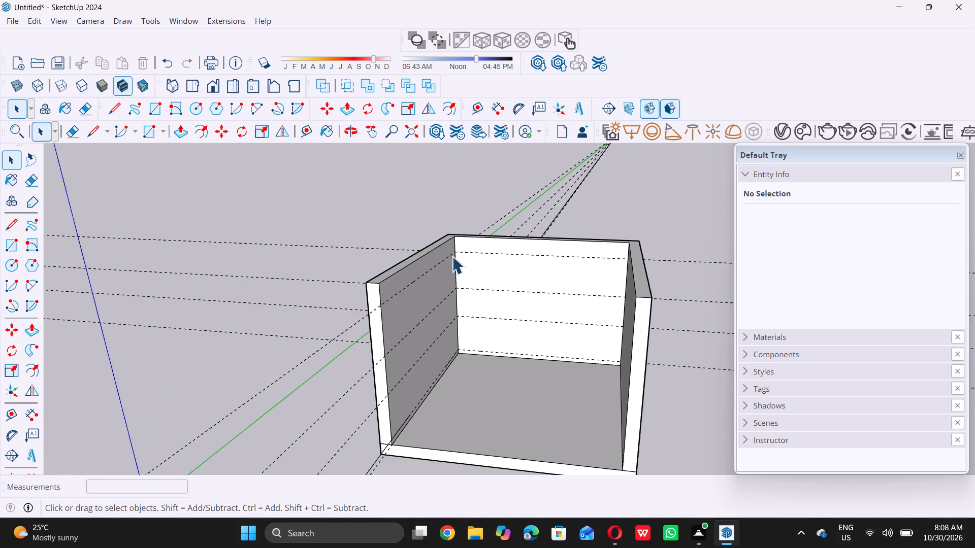
pyautogui.scroll(-2, 452, 256)
pyautogui.scroll(-1, 448, 309)
pyautogui.moveTo(445, 306); pyautogui.dragTo(380, 320, button='middle')
pyautogui.middleClick(380, 320)
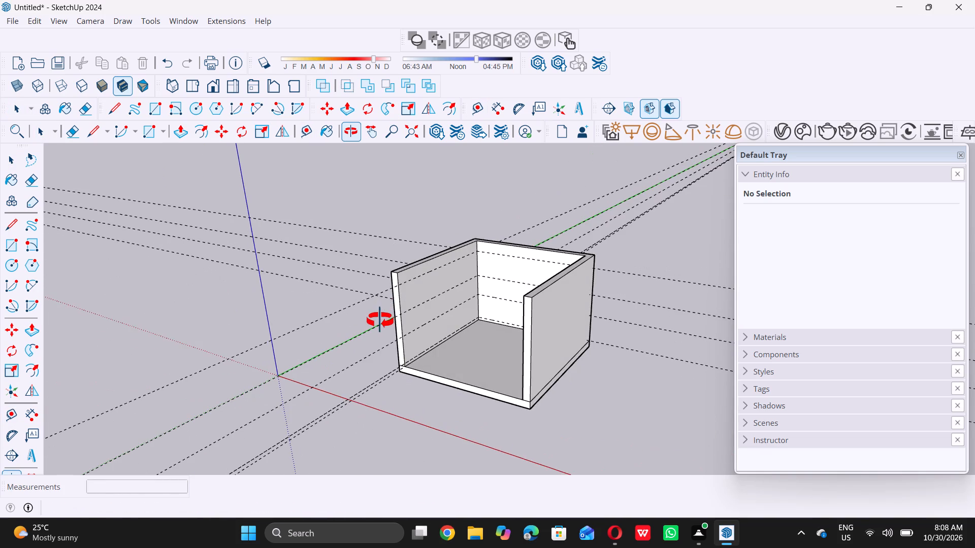
pyautogui.scroll(7, 437, 287)
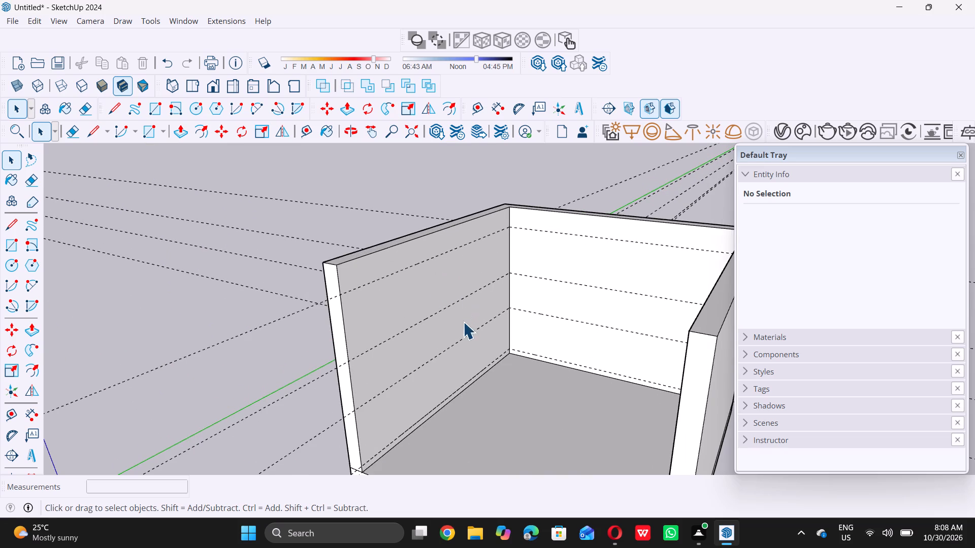
pyautogui.press('r')
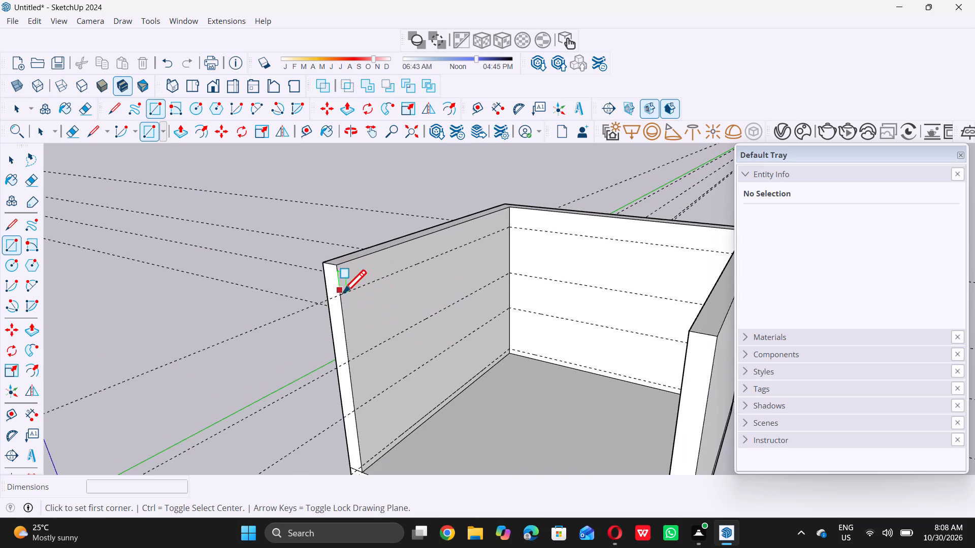
pyautogui.scroll(2, 339, 297)
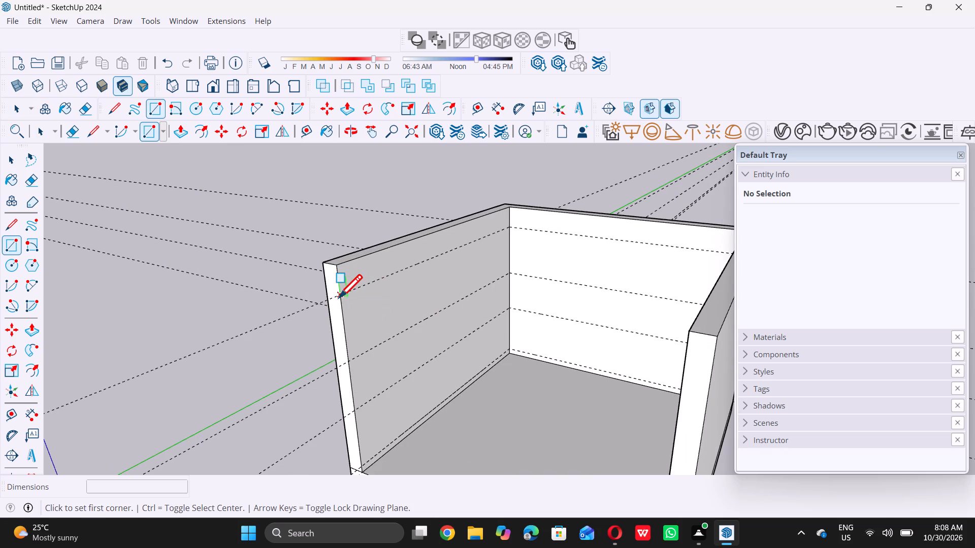
pyautogui.scroll(5, 339, 297)
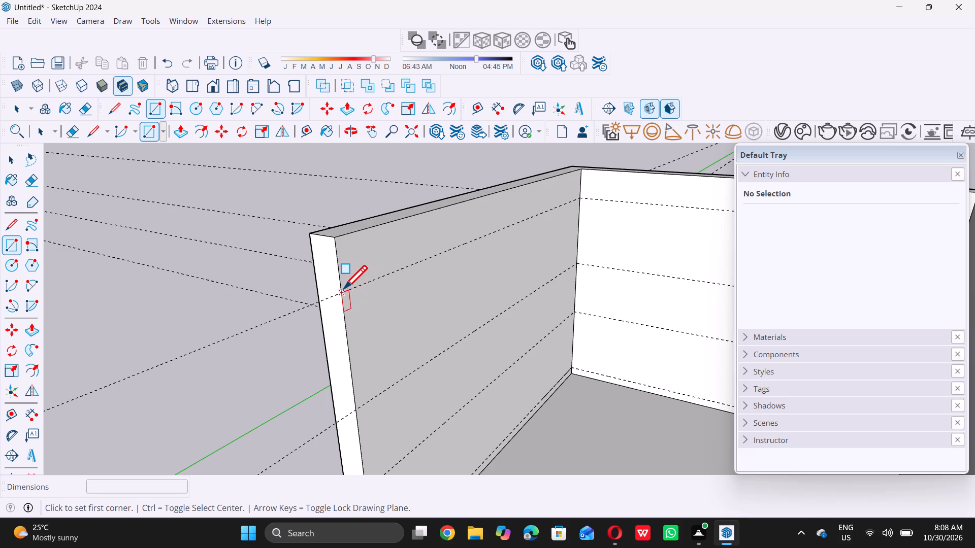
pyautogui.click(340, 293)
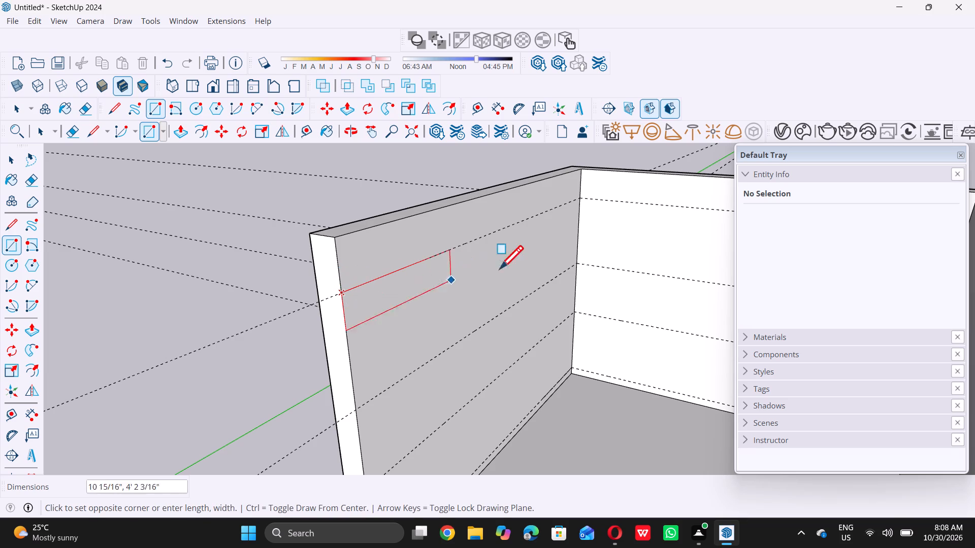
pyautogui.click(577, 265)
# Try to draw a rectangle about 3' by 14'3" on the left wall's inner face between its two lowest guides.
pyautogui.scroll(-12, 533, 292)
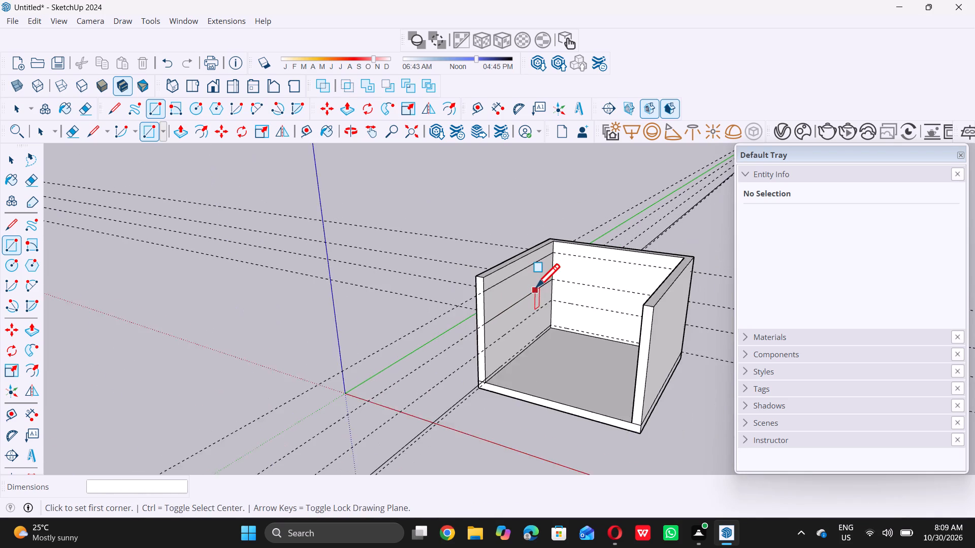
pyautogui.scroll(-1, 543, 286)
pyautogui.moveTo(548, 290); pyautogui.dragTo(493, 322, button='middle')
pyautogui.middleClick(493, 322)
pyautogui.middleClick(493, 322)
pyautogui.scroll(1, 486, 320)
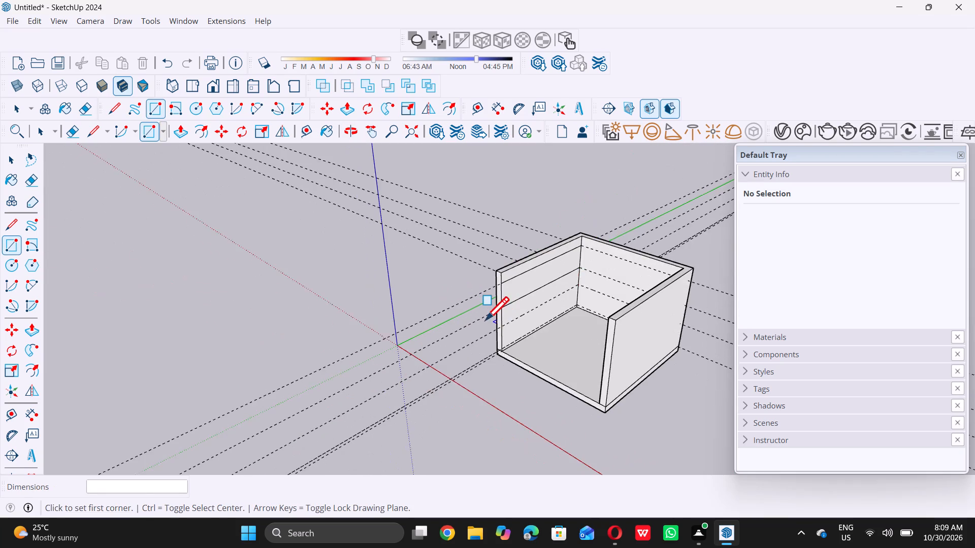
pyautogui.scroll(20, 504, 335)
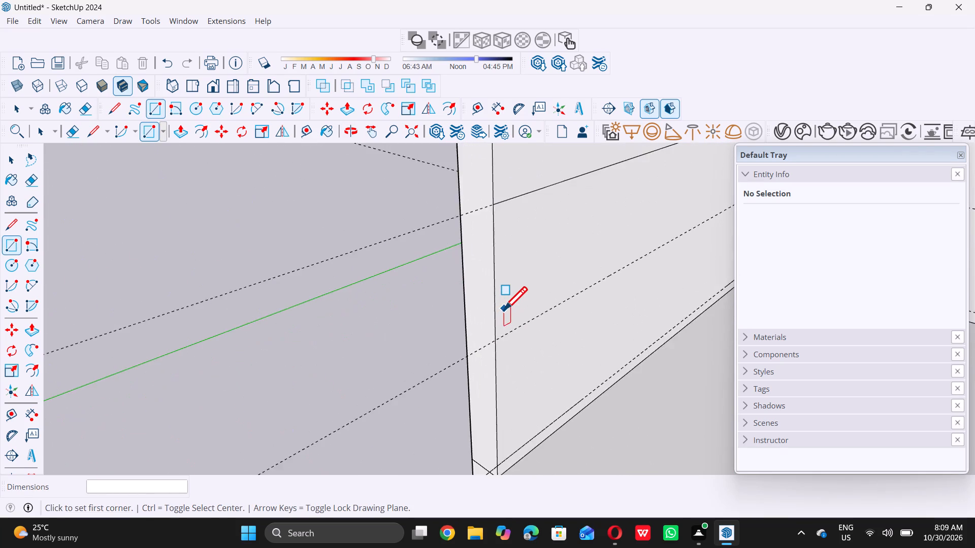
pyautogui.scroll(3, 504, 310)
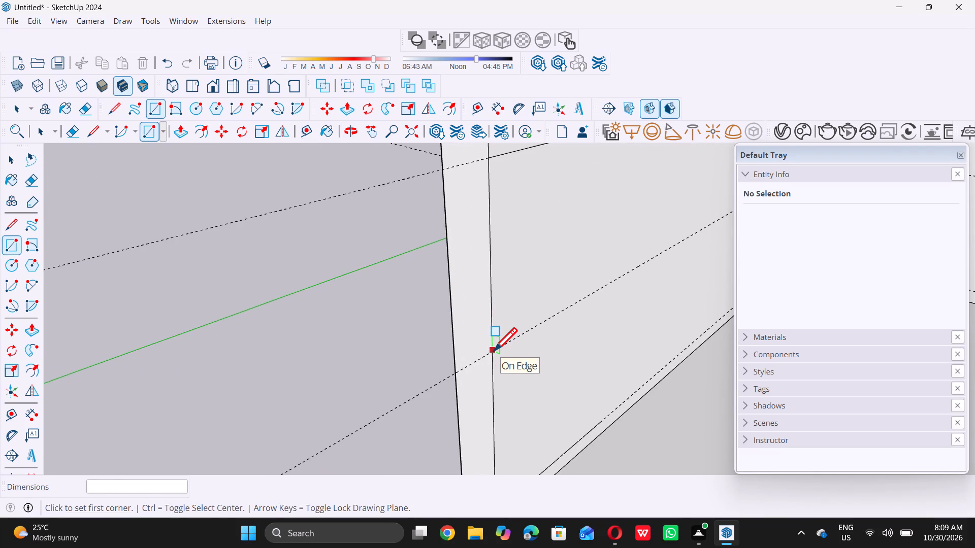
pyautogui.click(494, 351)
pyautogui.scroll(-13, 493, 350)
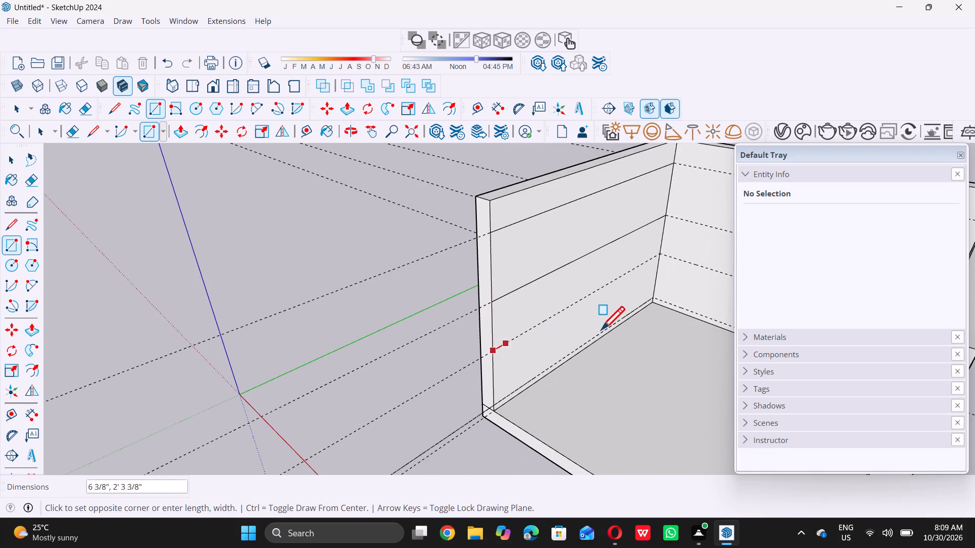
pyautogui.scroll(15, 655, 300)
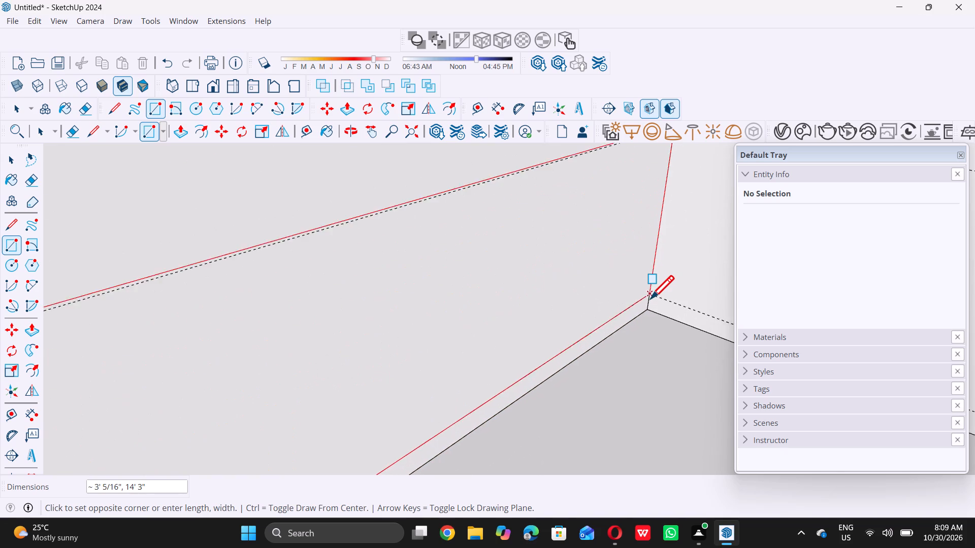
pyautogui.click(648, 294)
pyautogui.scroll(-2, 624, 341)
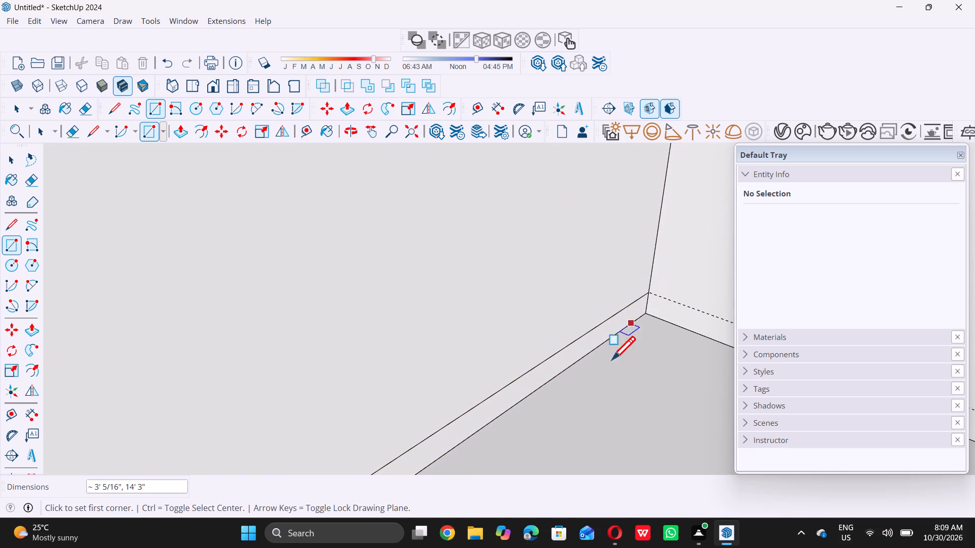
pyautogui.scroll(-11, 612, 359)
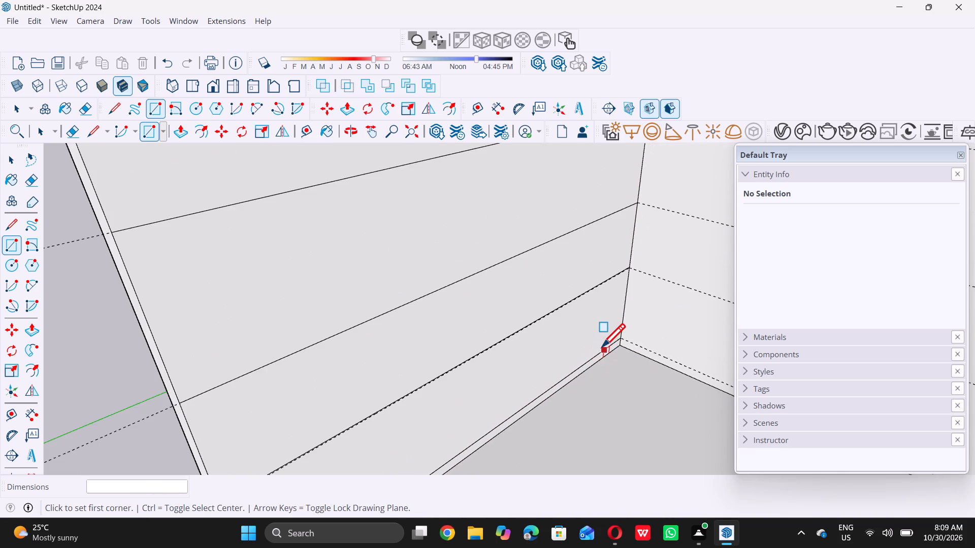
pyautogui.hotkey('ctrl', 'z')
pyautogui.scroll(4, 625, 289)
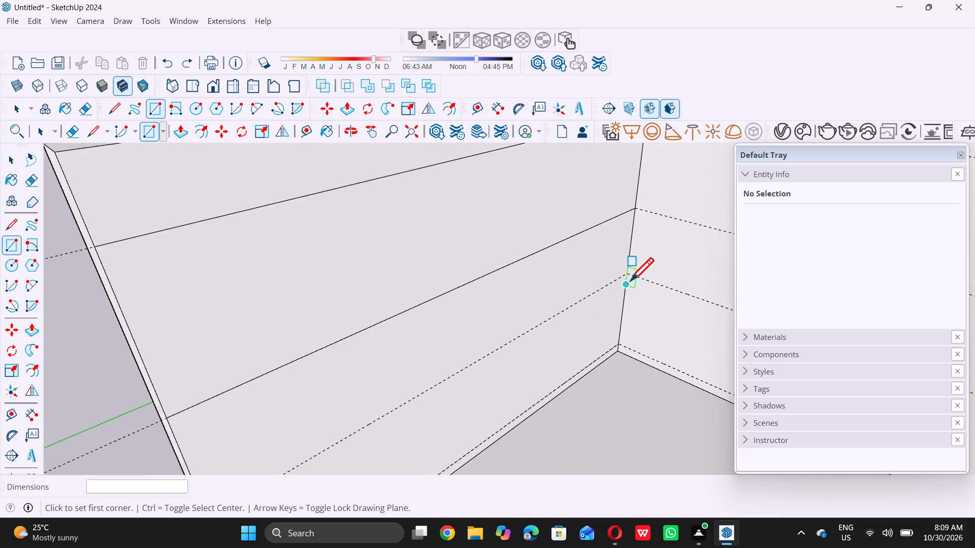
# Draw a rectangle about 3' by 14'3" on the left wall's inner face between its two lowest guides.
pyautogui.scroll(11, 627, 276)
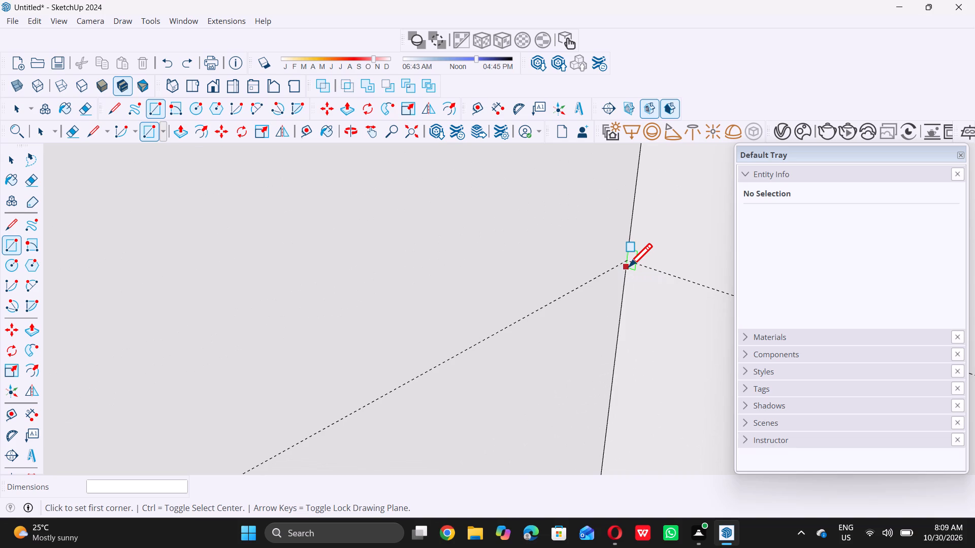
pyautogui.click(629, 264)
pyautogui.scroll(-8, 629, 264)
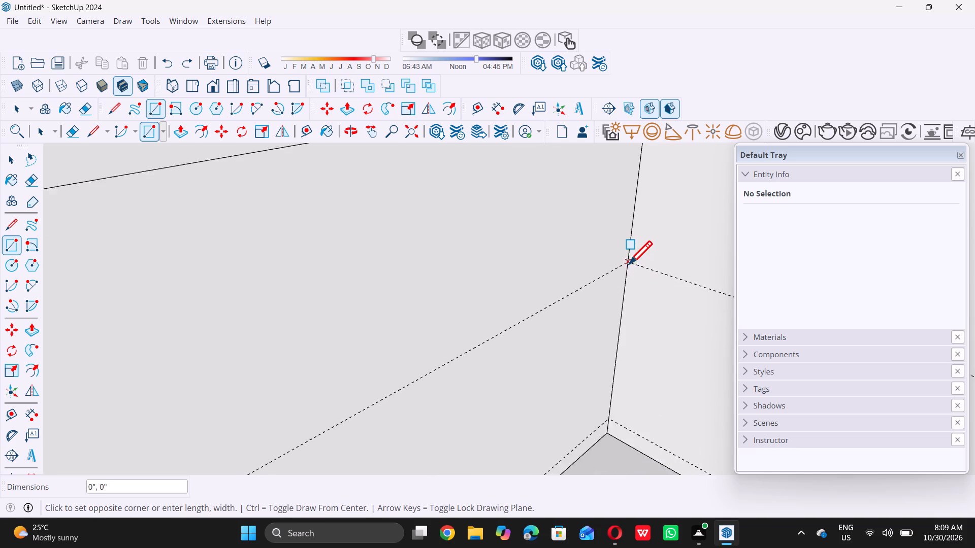
pyautogui.scroll(-12, 629, 264)
pyautogui.scroll(-4, 575, 355)
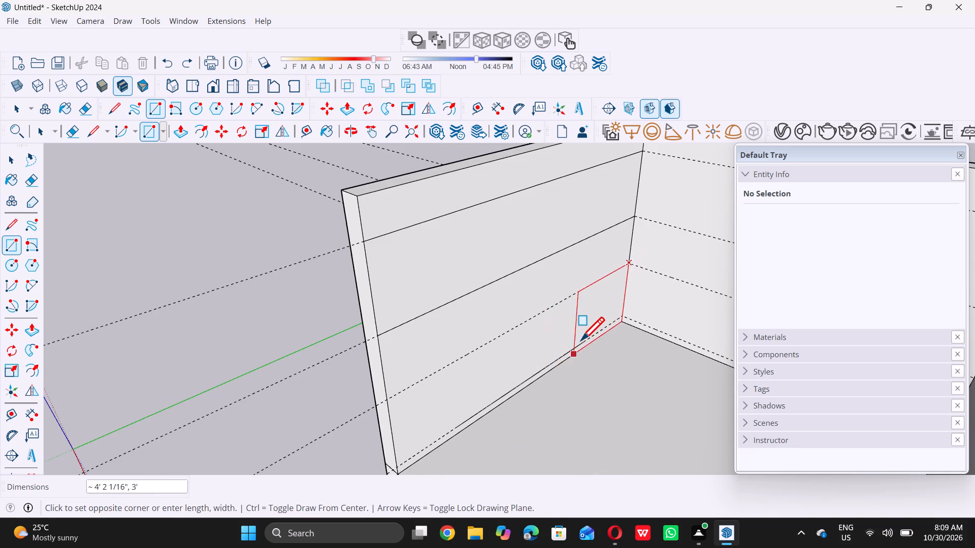
pyautogui.scroll(-3, 581, 340)
pyautogui.scroll(4, 499, 407)
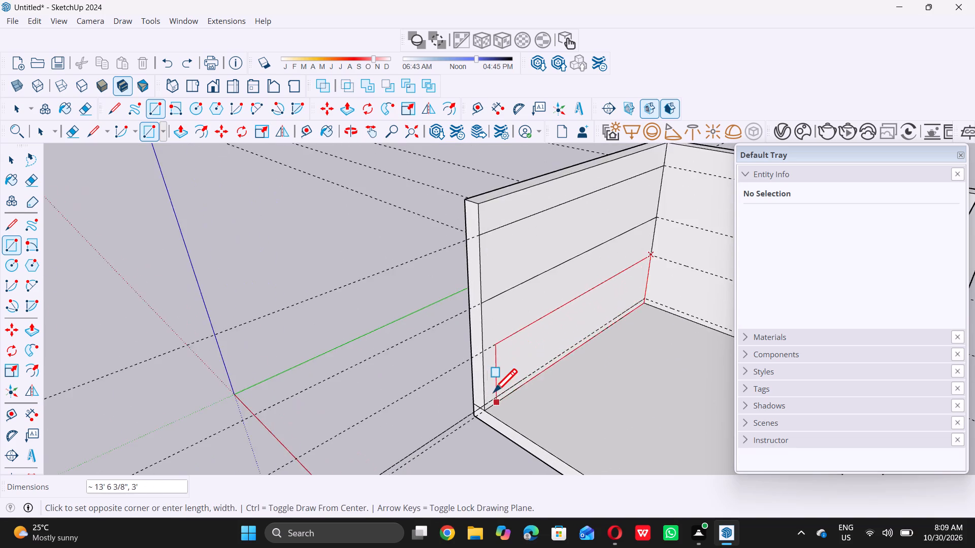
pyautogui.scroll(12, 493, 392)
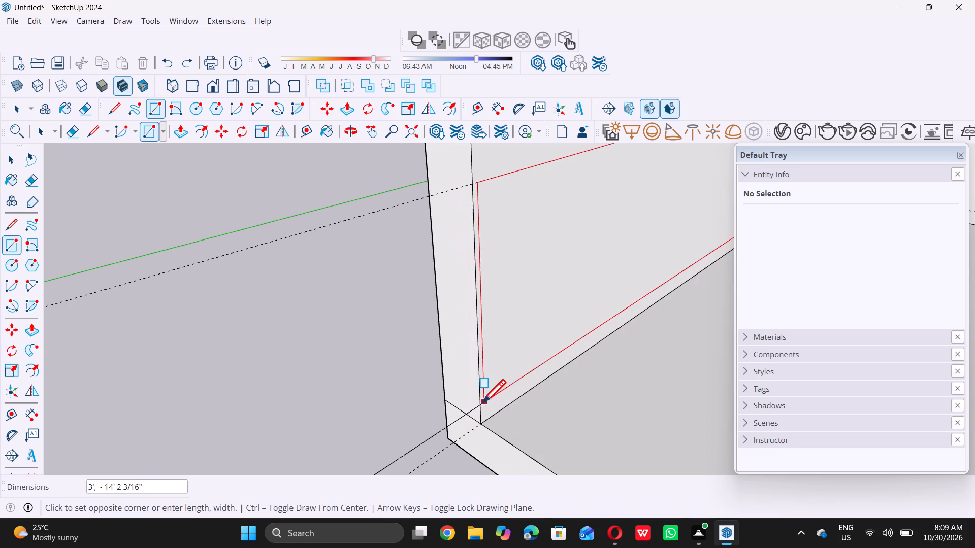
pyautogui.click(480, 404)
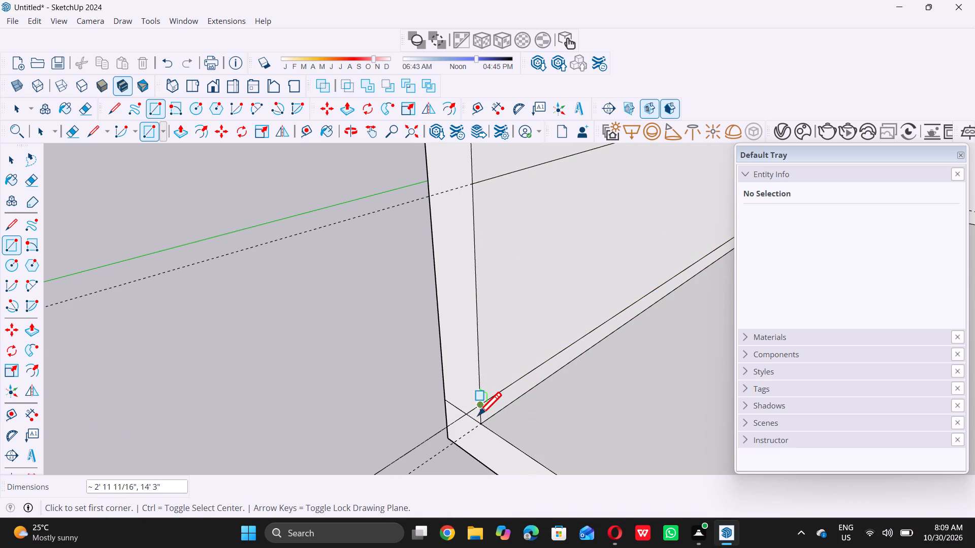
# Draw a 3' by 13'6" rectangle on the back wall's inner face between its two highest guides.
pyautogui.scroll(-20, 477, 416)
pyautogui.scroll(-2, 477, 416)
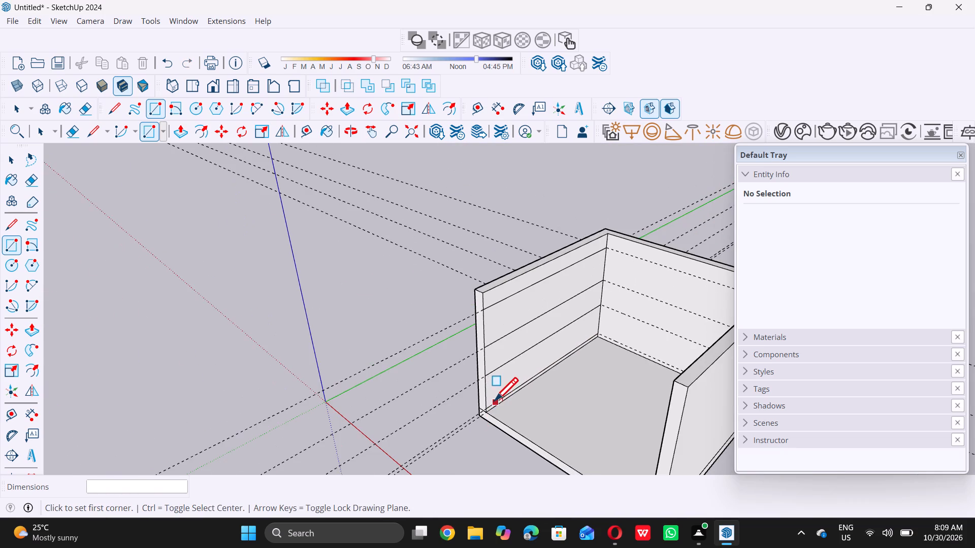
pyautogui.scroll(-2, 496, 397)
pyautogui.moveTo(574, 365); pyautogui.dragTo(732, 318, button='middle')
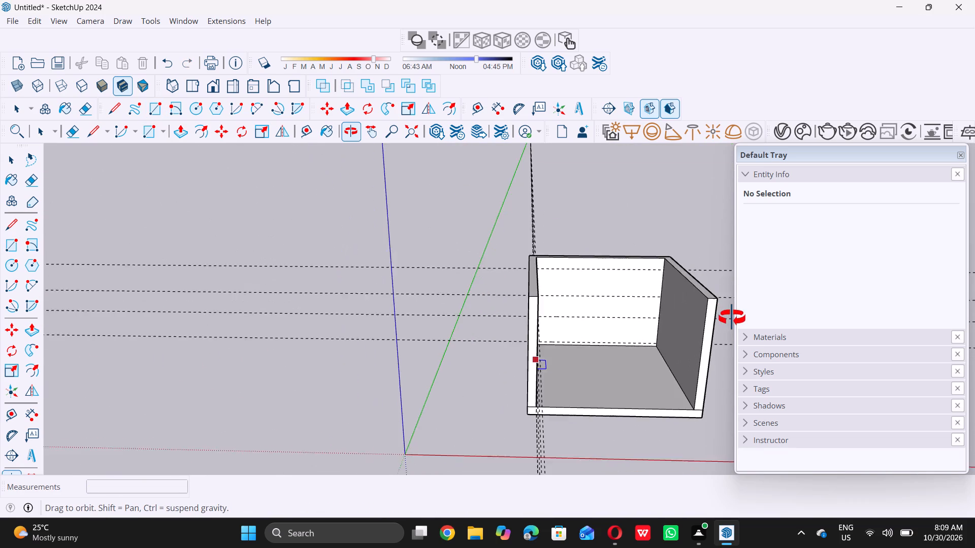
pyautogui.moveTo(732, 318); pyautogui.dragTo(703, 323, button='middle')
pyautogui.middleClick(702, 317)
pyautogui.middleClick(702, 316)
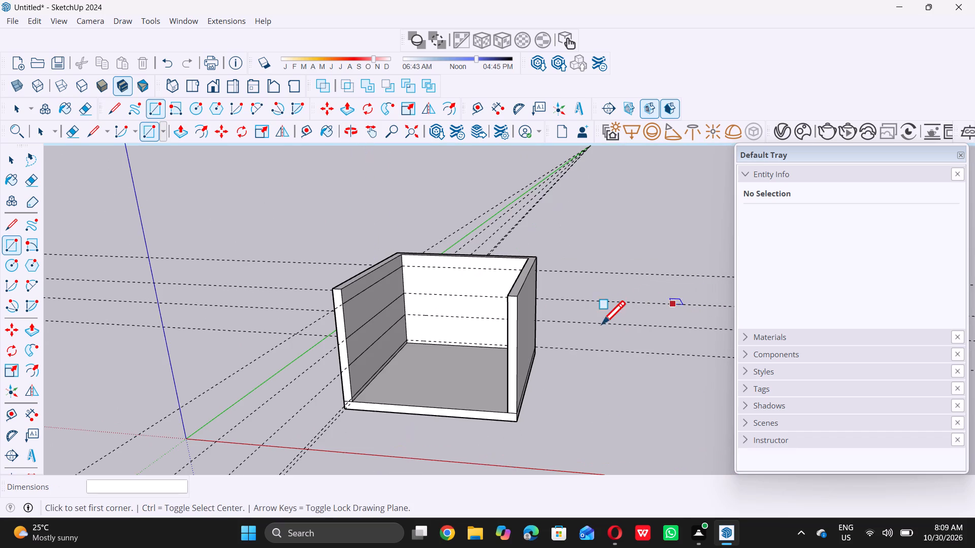
pyautogui.moveTo(388, 322); pyautogui.dragTo(430, 314, button='middle')
pyautogui.middleClick(430, 314)
pyautogui.scroll(6, 424, 296)
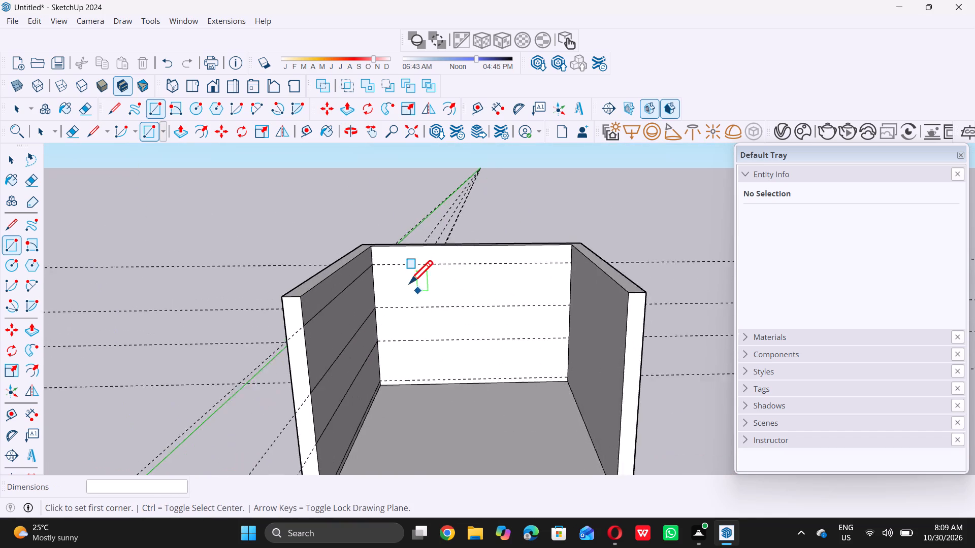
pyautogui.scroll(14, 379, 286)
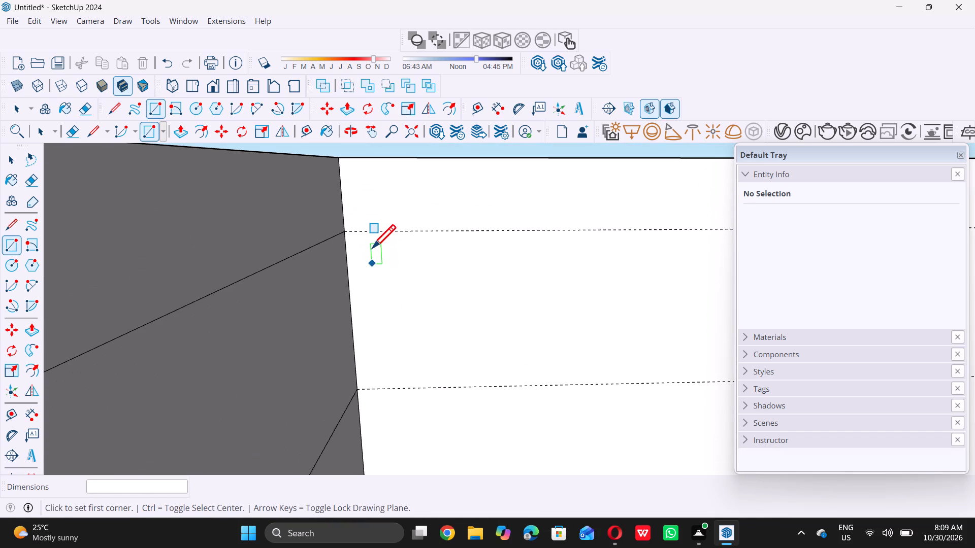
pyautogui.click(346, 231)
pyautogui.scroll(-12, 344, 232)
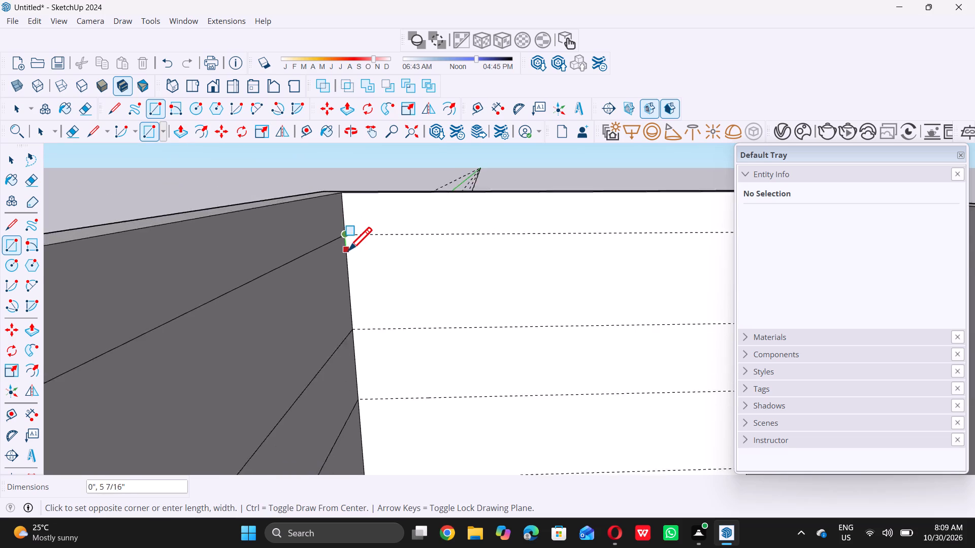
pyautogui.scroll(-4, 348, 250)
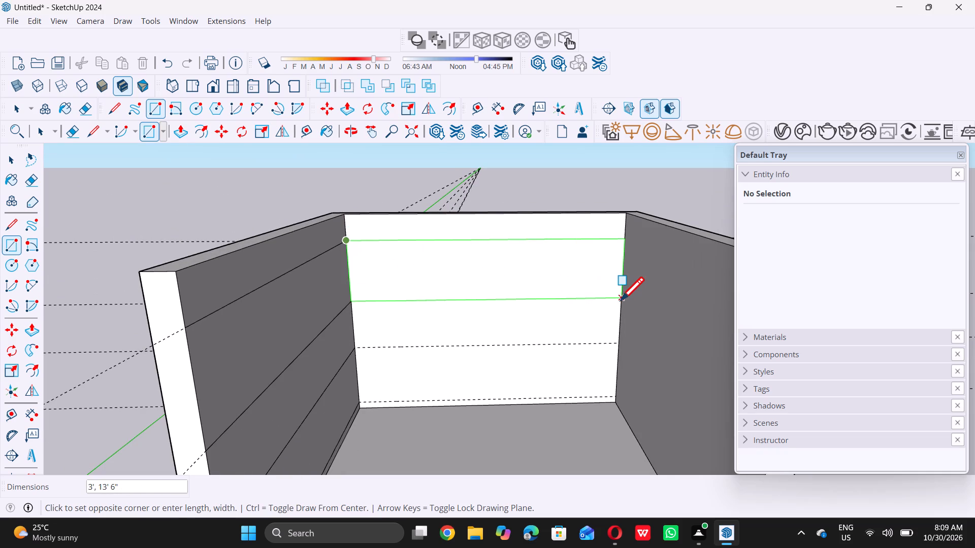
pyautogui.click(621, 297)
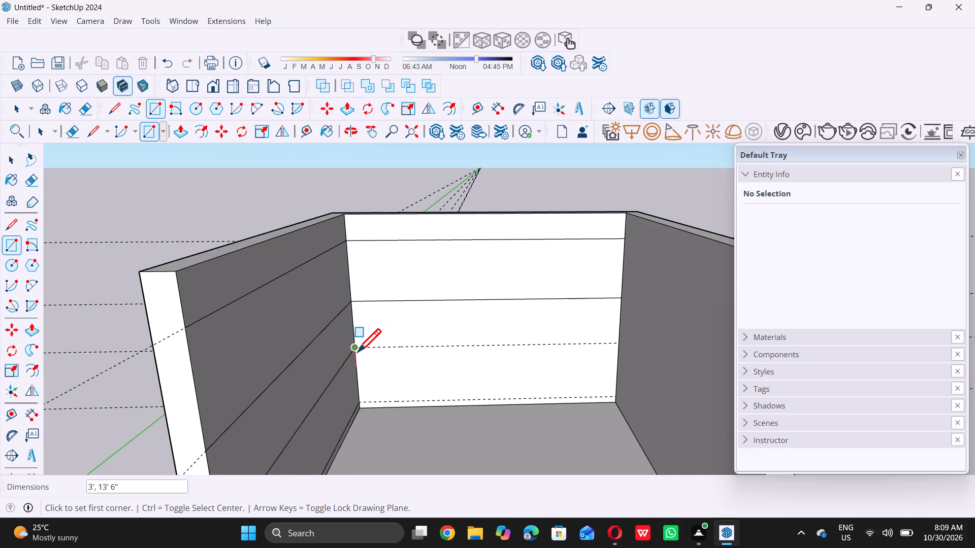
# Draw a 3' by 13'6" rectangle on the back wall's inner face between its two lowest guides.
pyautogui.click(357, 352)
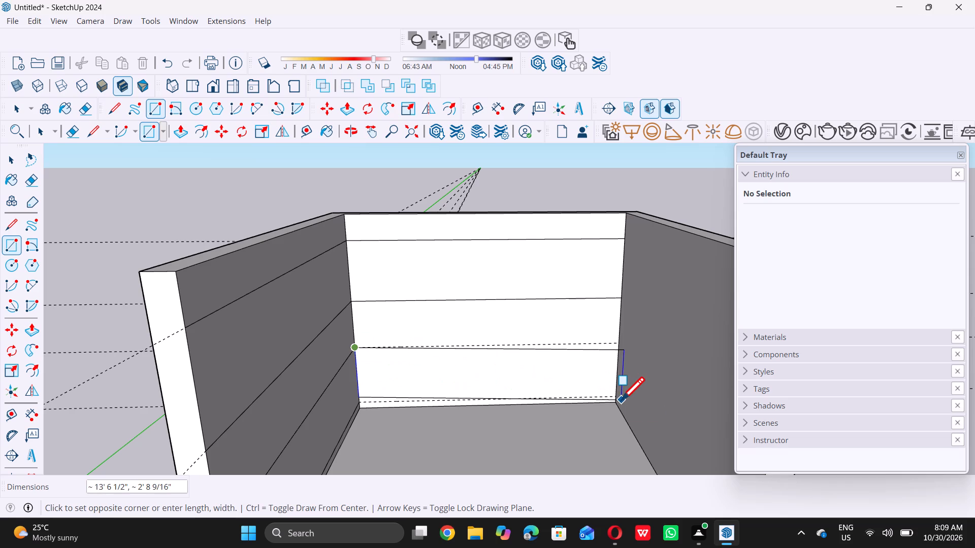
pyautogui.scroll(6, 615, 399)
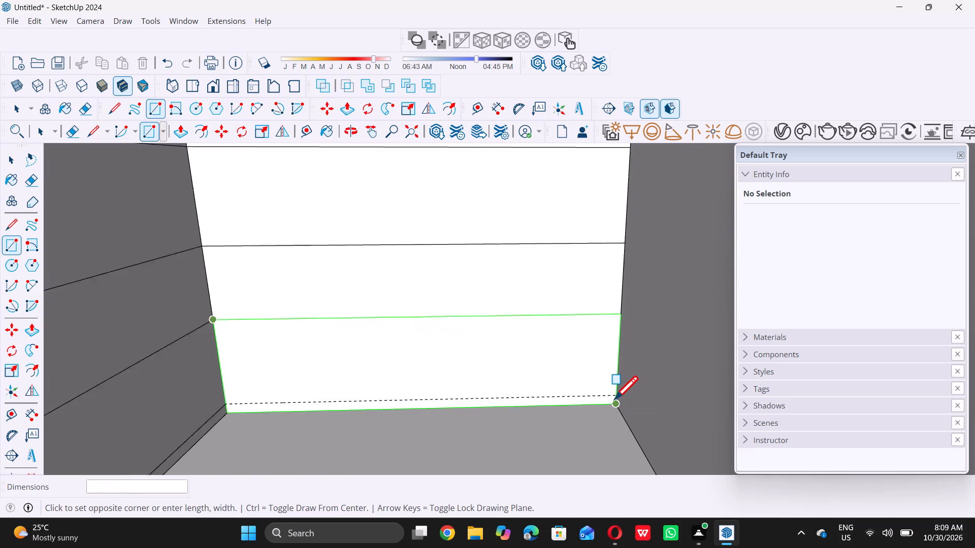
pyautogui.doubleClick(614, 393)
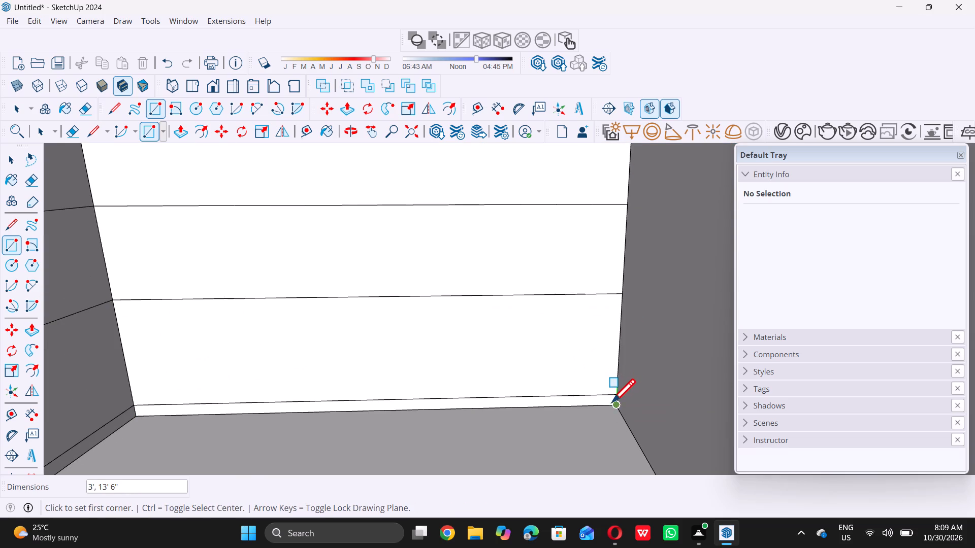
pyautogui.press('space')
# Delete all the guides from the model.
pyautogui.scroll(-14, 612, 403)
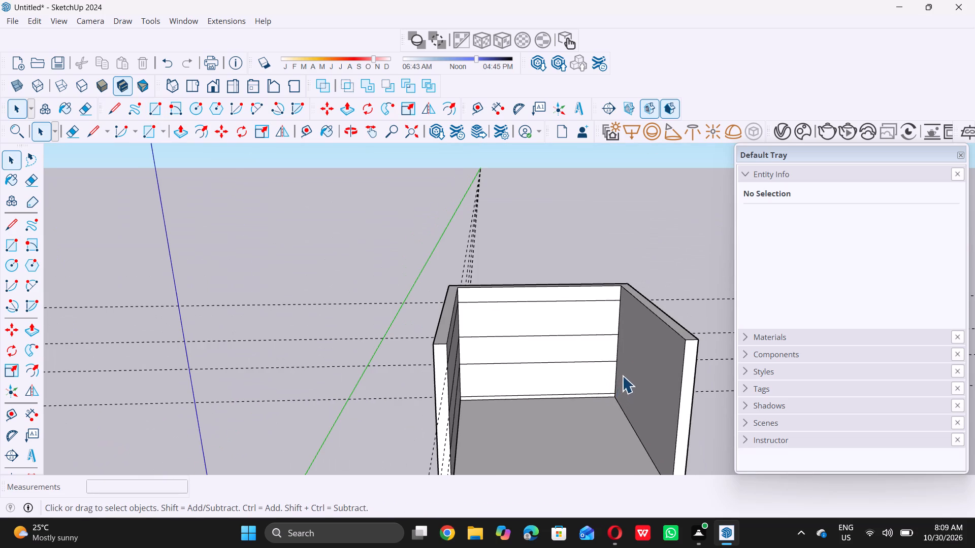
pyautogui.scroll(-4, 622, 375)
pyautogui.moveTo(627, 376); pyautogui.dragTo(539, 422, button='middle')
pyautogui.moveTo(530, 422); pyautogui.dragTo(497, 408, button='middle')
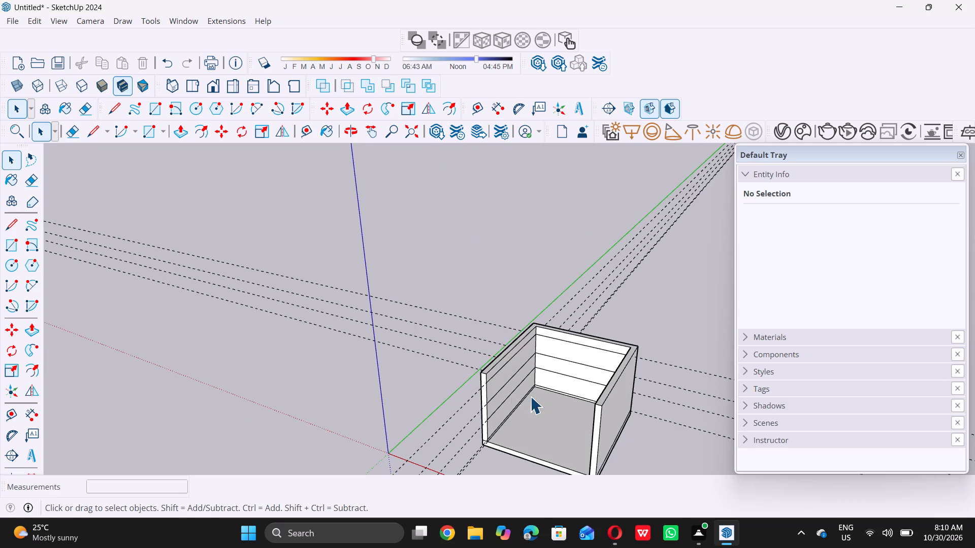
pyautogui.moveTo(554, 395); pyautogui.dragTo(539, 407, button='middle')
pyautogui.moveTo(525, 413); pyautogui.dragTo(515, 414, button='middle')
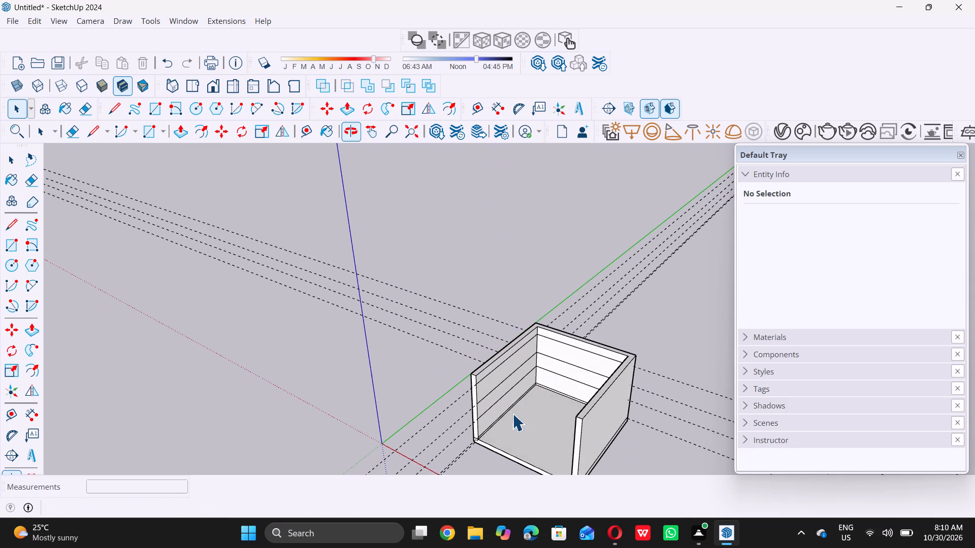
pyautogui.scroll(4, 504, 416)
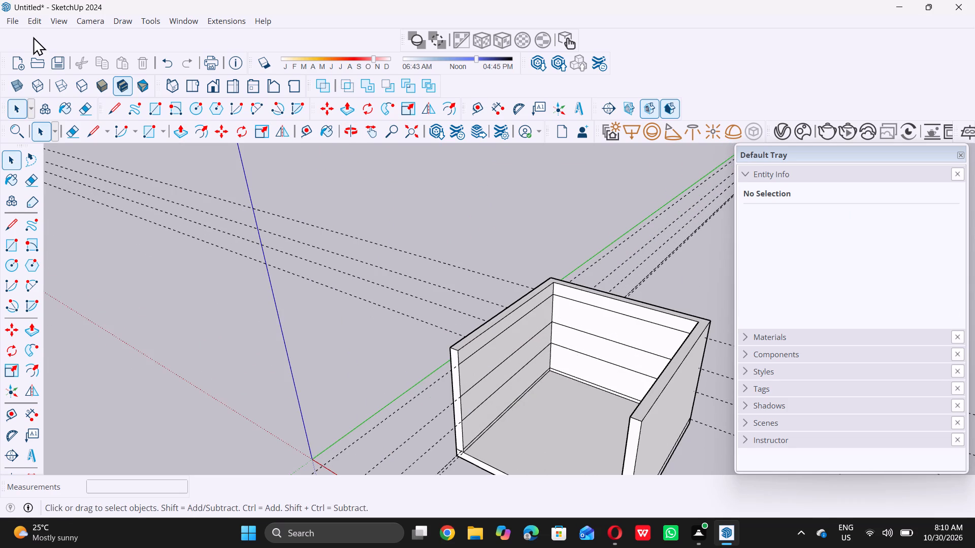
pyautogui.click(36, 20)
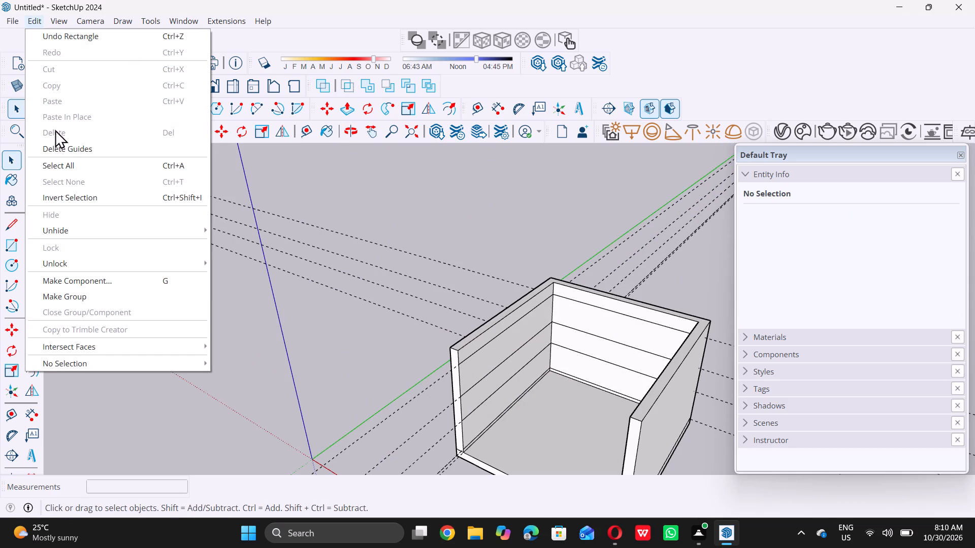
pyautogui.doubleClick(60, 152)
# Push/Pull the left wall's lower 3' band 2' out into the room.
pyautogui.scroll(-9, 74, 147)
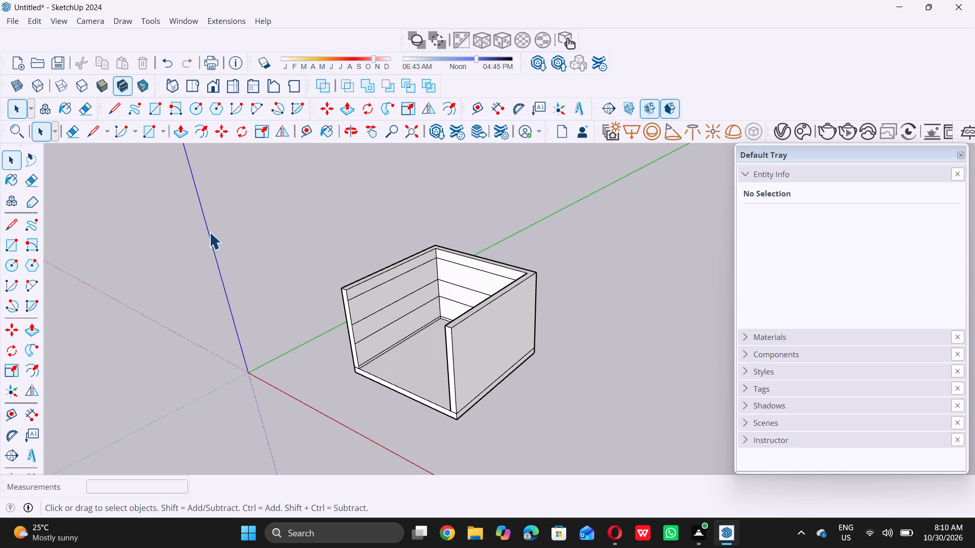
pyautogui.scroll(-3, 288, 298)
pyautogui.moveTo(387, 321); pyautogui.dragTo(436, 309, button='middle')
pyautogui.scroll(5, 436, 332)
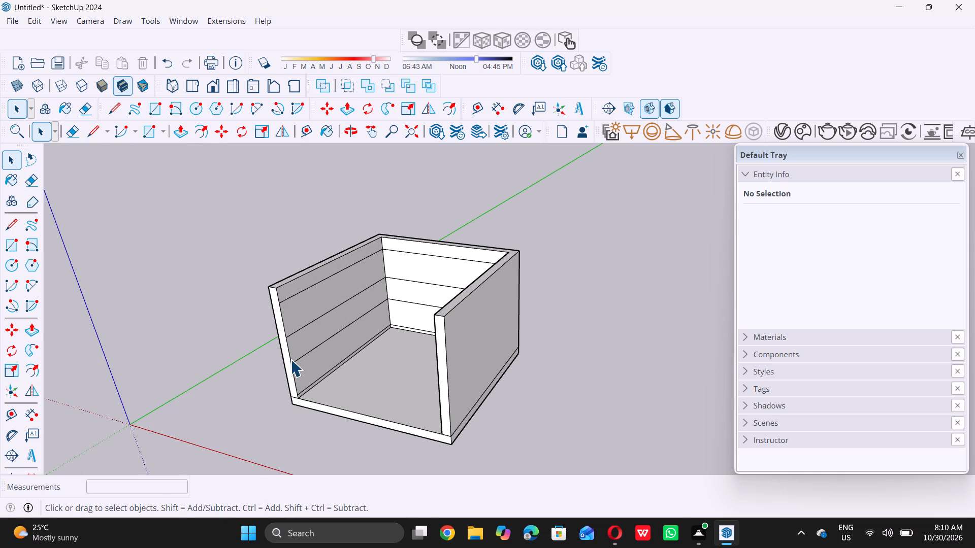
pyautogui.scroll(9, 308, 372)
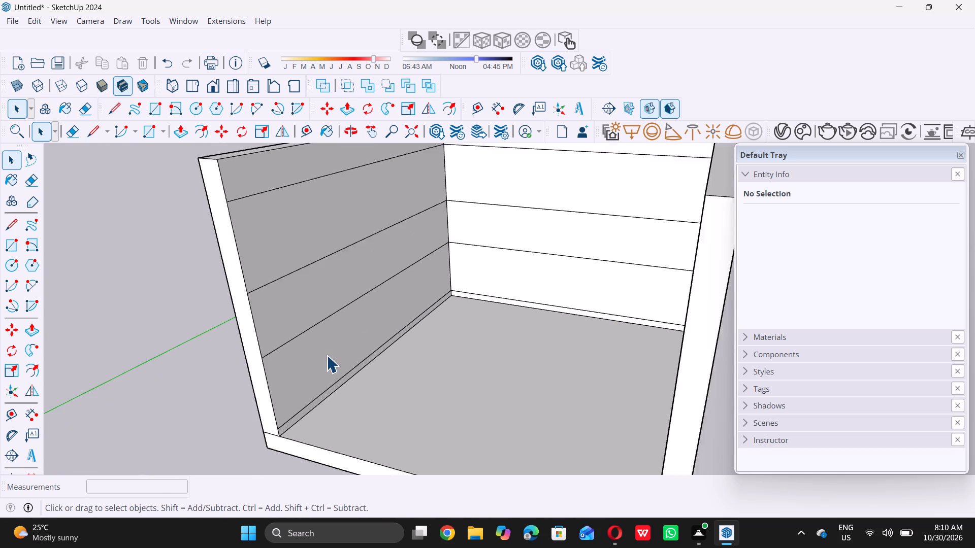
pyautogui.scroll(4, 331, 350)
pyautogui.click(331, 350)
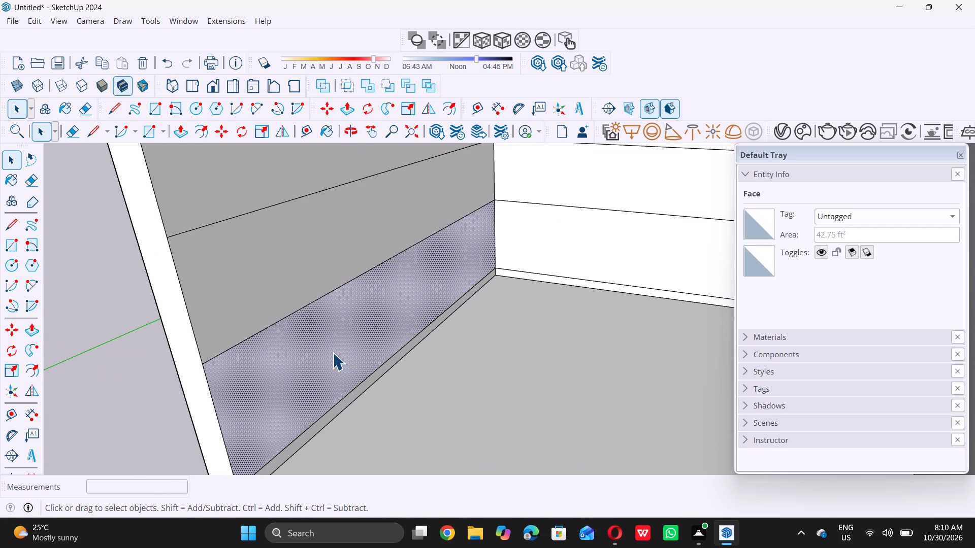
pyautogui.press('p')
pyautogui.click(333, 353)
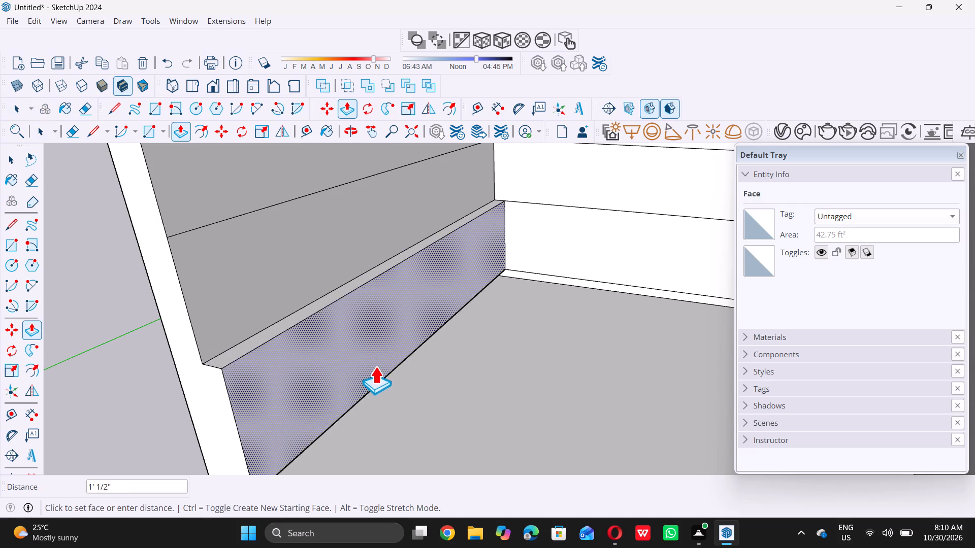
pyautogui.press('2')
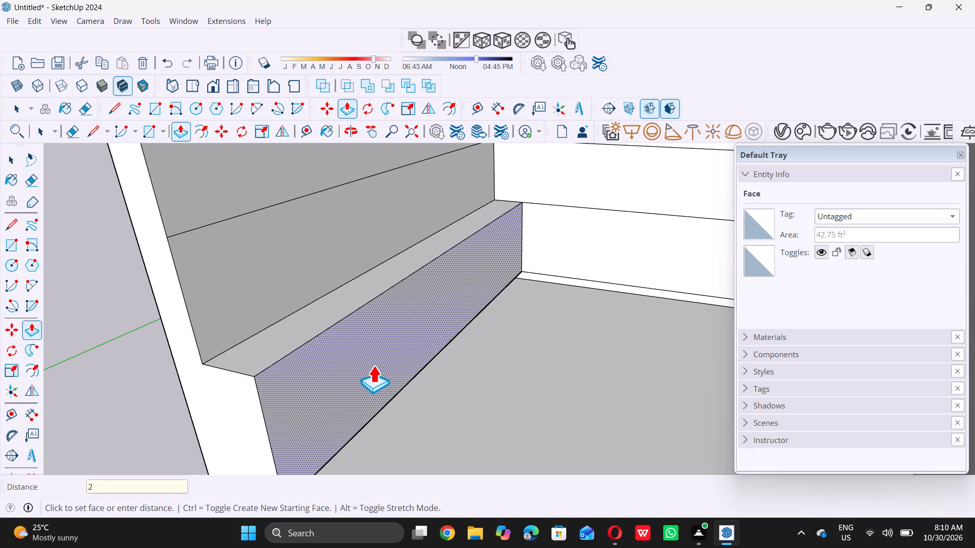
pyautogui.press("'")
pyautogui.press('Return')
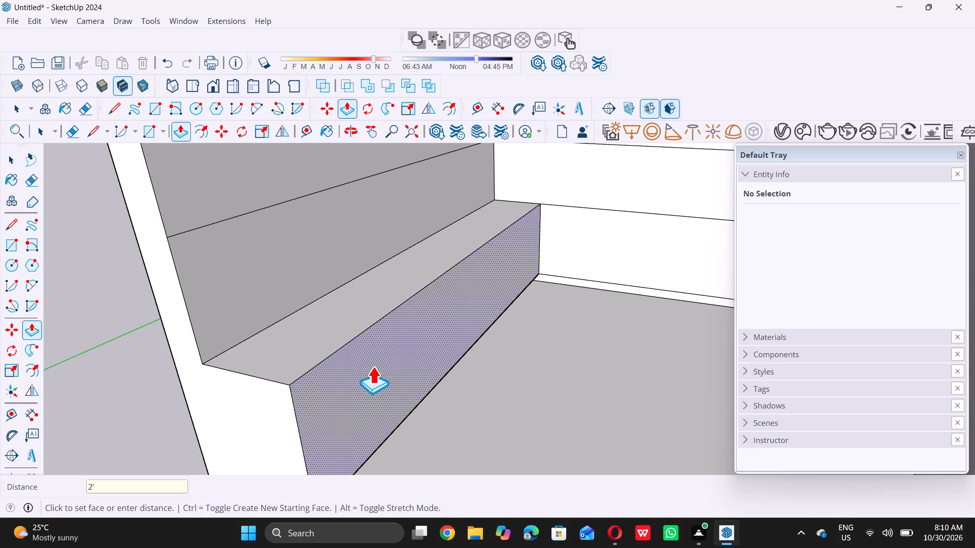
# Push/Pull the left wall's upper 3' band out into the room by the same 2' distance.
pyautogui.scroll(-7, 369, 371)
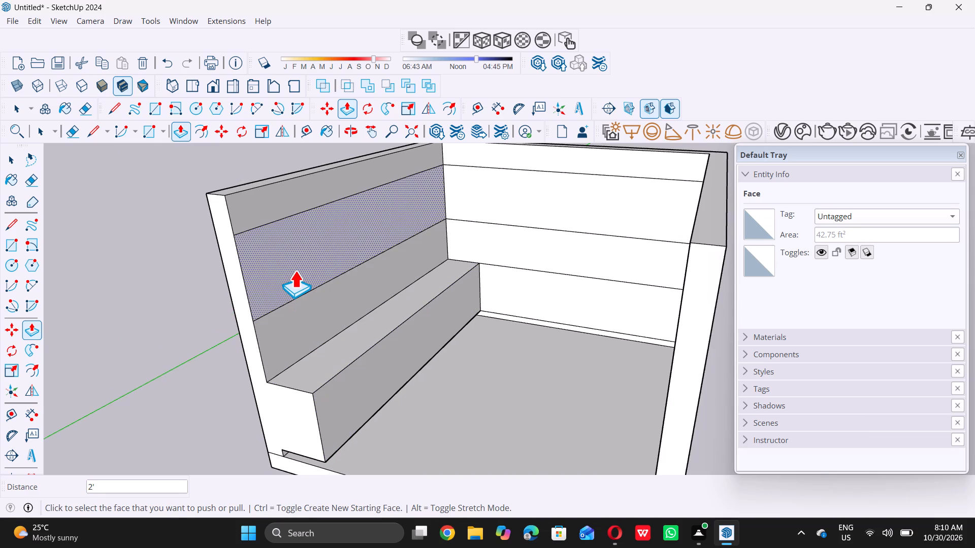
pyautogui.doubleClick(295, 270)
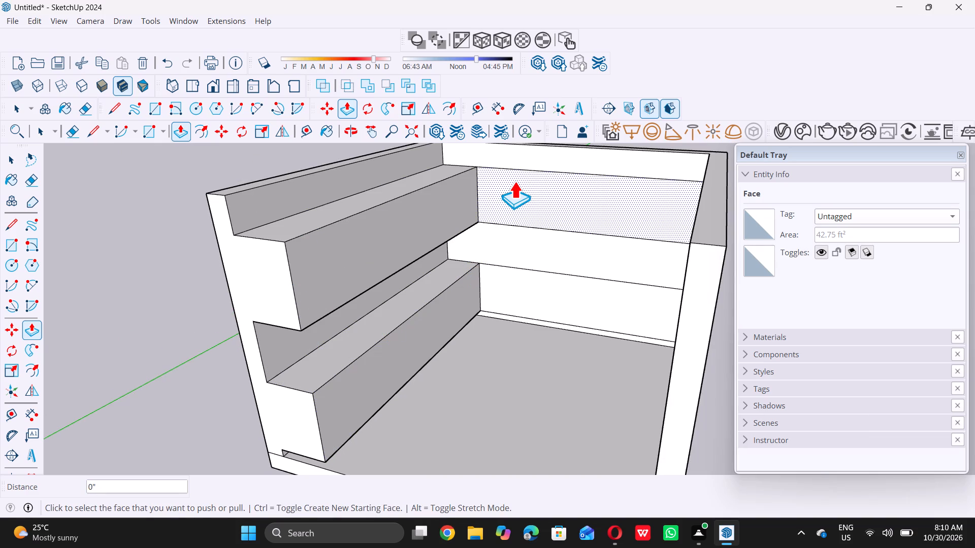
# Push/Pull the back wall's lower 3' band 2' out into the room.
pyautogui.click(506, 285)
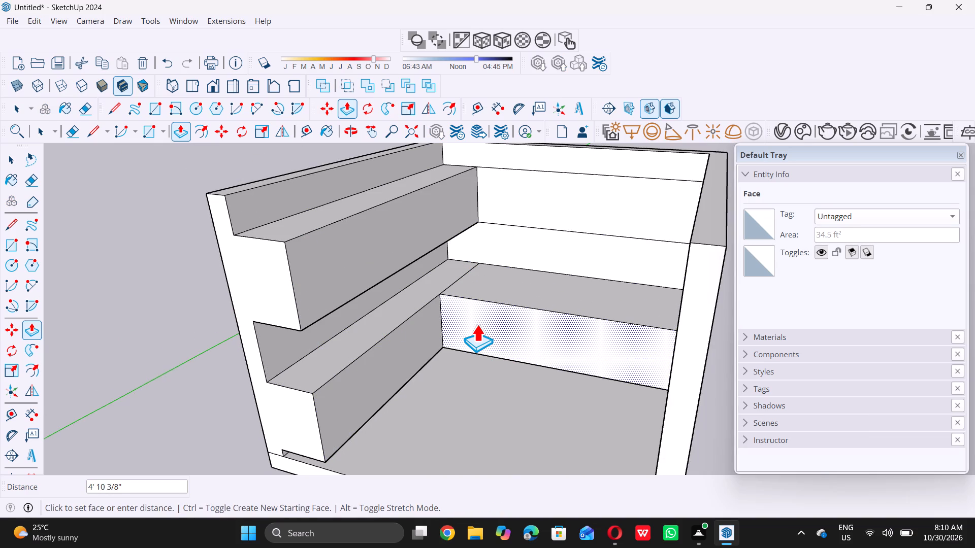
pyautogui.write("2'")
pyautogui.press('Return')
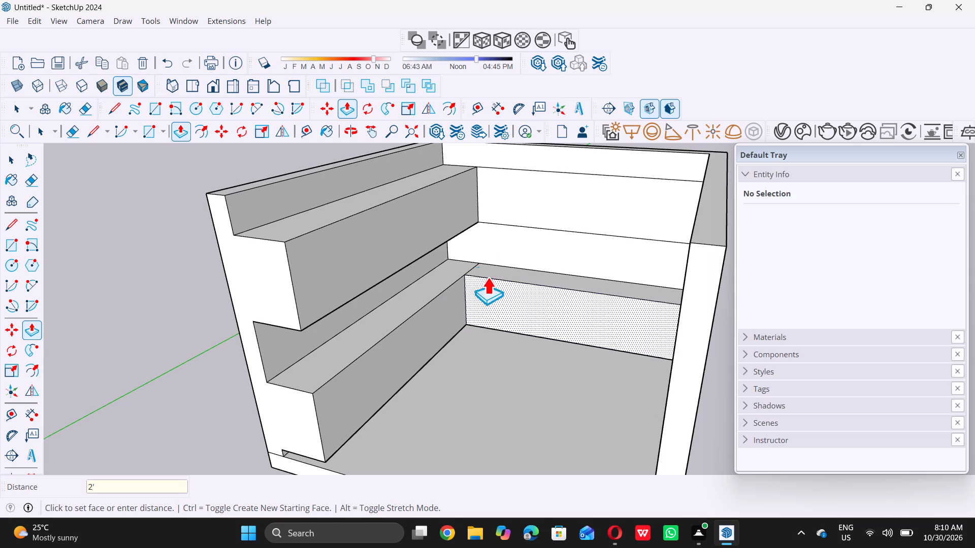
# Push/Pull the back wall's upper 3' band 2' out into the room.
pyautogui.scroll(4, 496, 185)
pyautogui.click(497, 185)
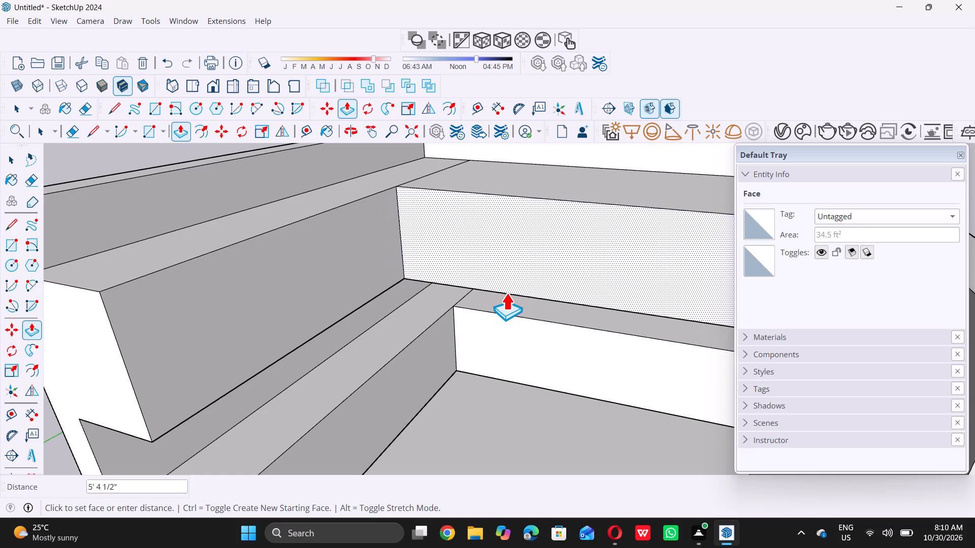
pyautogui.press('2')
pyautogui.press("'")
pyautogui.press('Return')
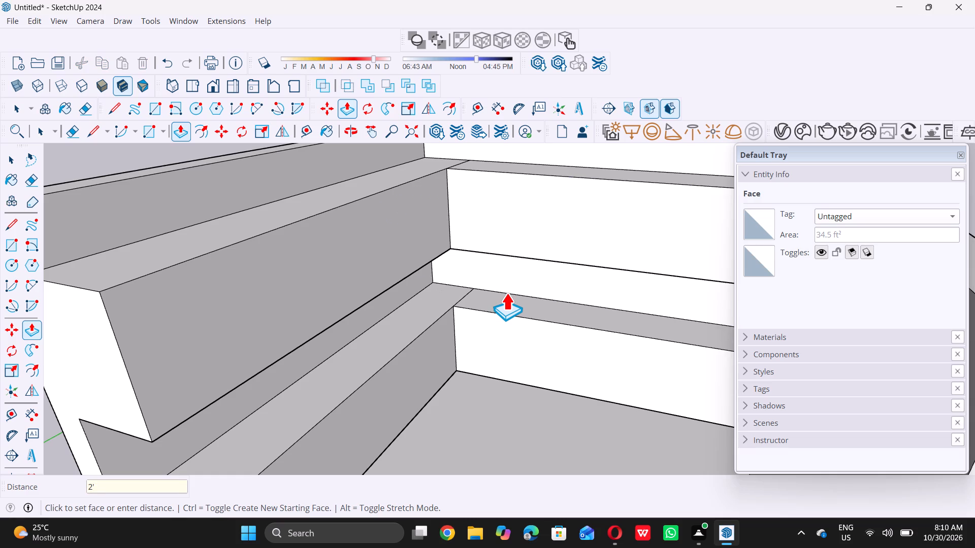
pyautogui.press('space')
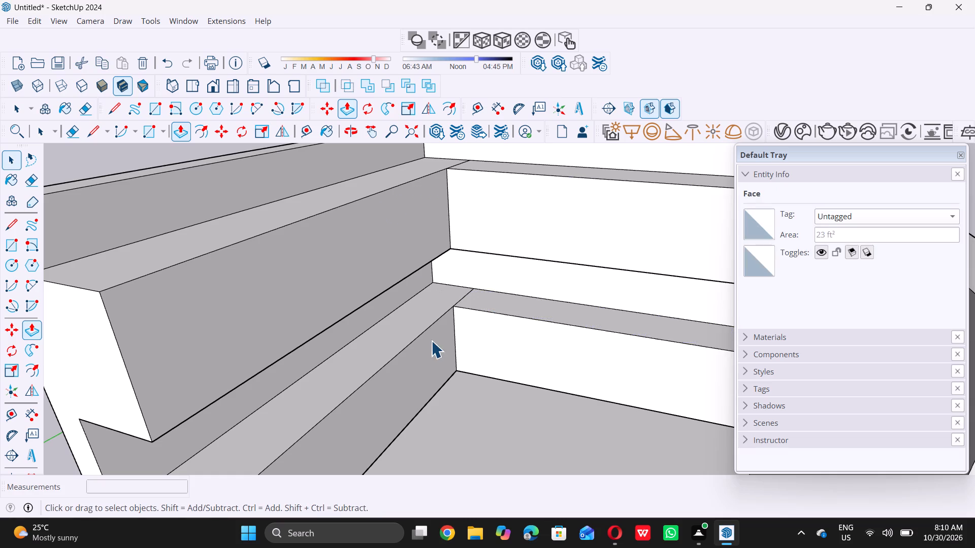
# Push/Pull the narrow base strip beneath the left wall's lower band out by the same 2' distance.
pyautogui.scroll(-13, 419, 331)
pyautogui.middleClick(404, 304)
pyautogui.moveTo(404, 304); pyautogui.dragTo(371, 309, button='middle')
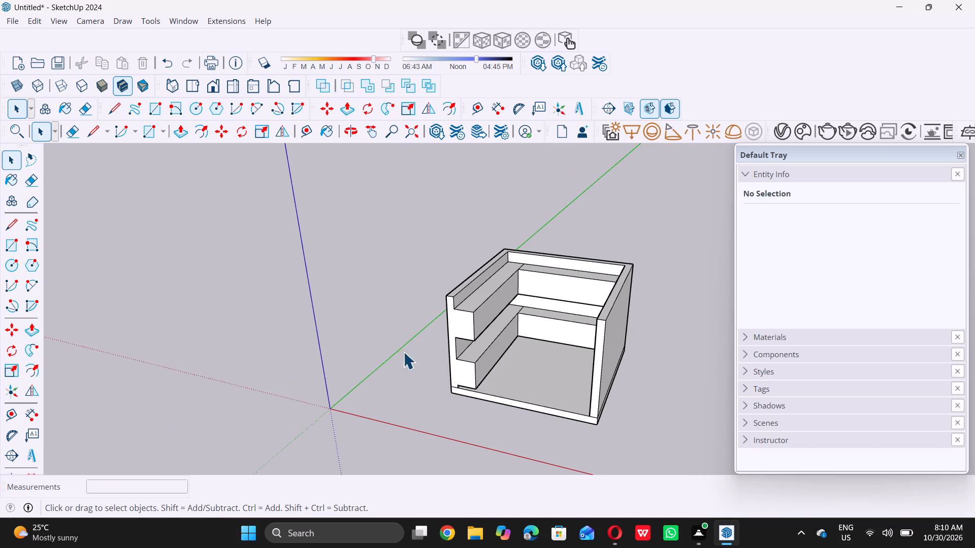
pyautogui.scroll(6, 513, 364)
pyautogui.moveTo(442, 435); pyautogui.dragTo(360, 374, button='middle')
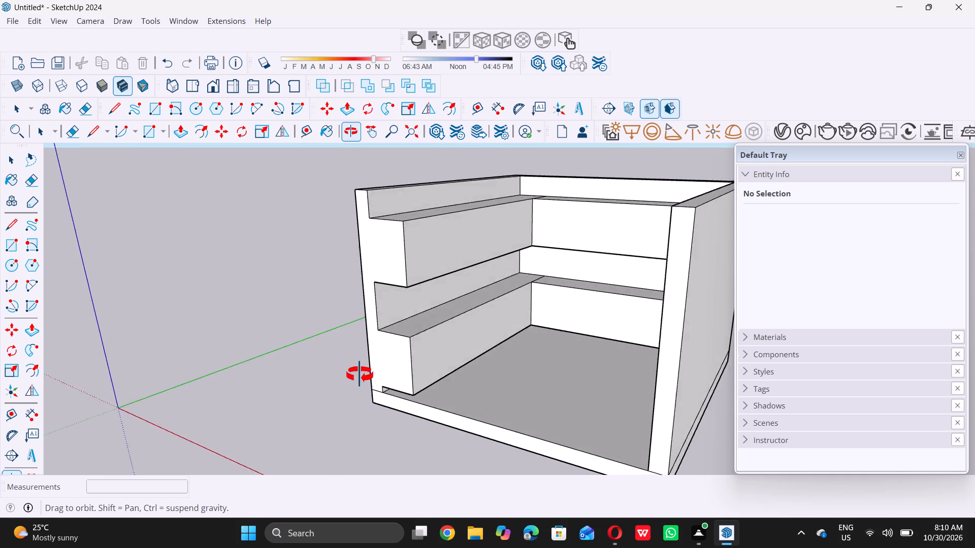
pyautogui.moveTo(360, 374); pyautogui.dragTo(360, 371, button='middle')
pyautogui.middleClick(360, 371)
pyautogui.scroll(20, 360, 369)
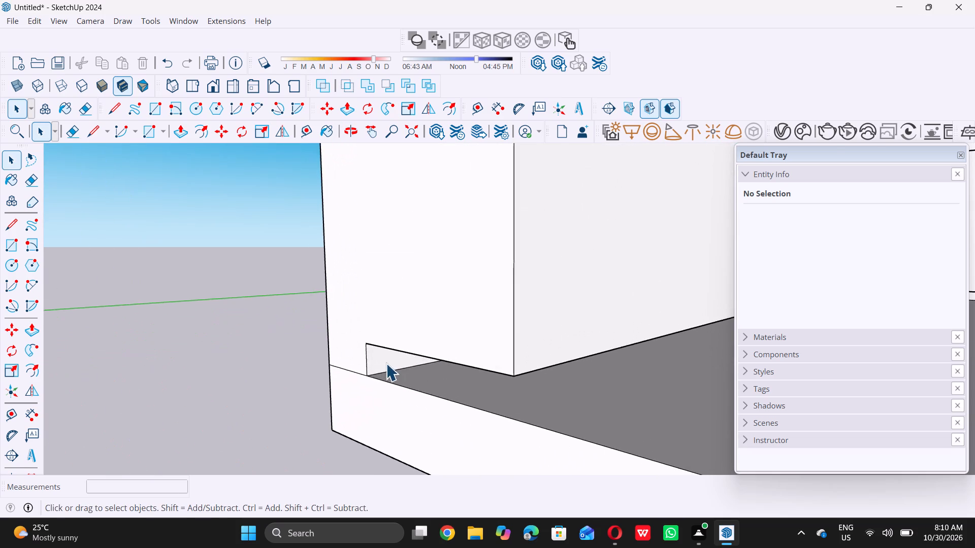
pyautogui.scroll(6, 386, 363)
pyautogui.doubleClick(386, 363)
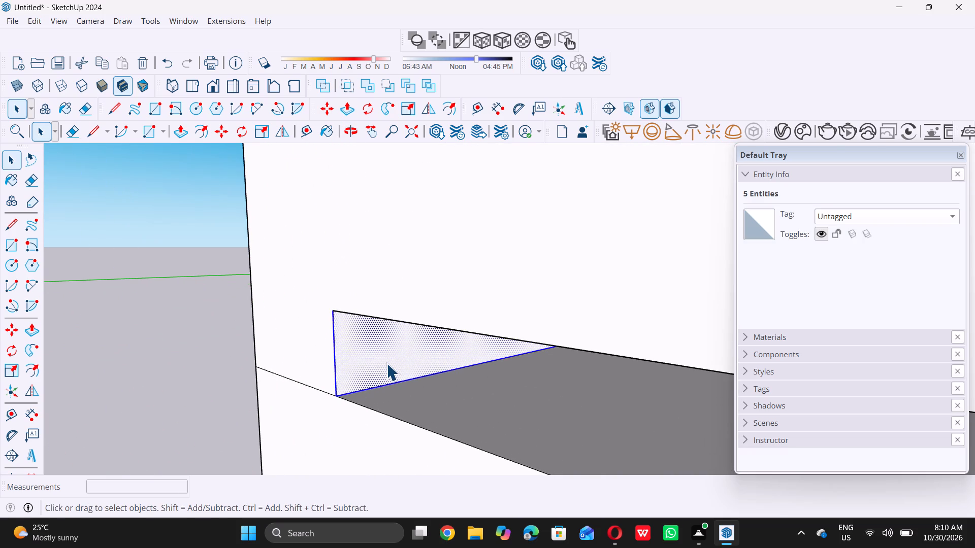
pyautogui.press('p')
pyautogui.doubleClick(388, 363)
pyautogui.scroll(-3, 387, 364)
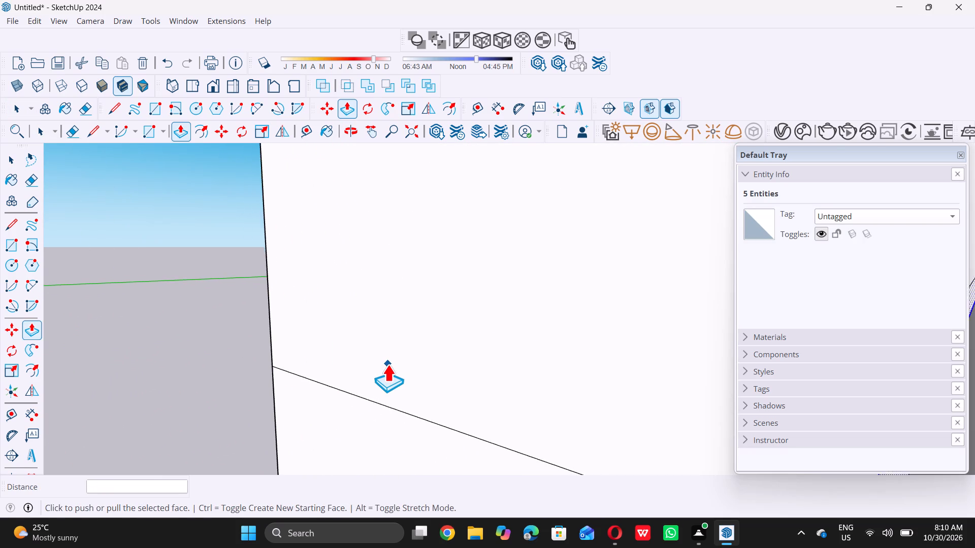
pyautogui.scroll(-5, 387, 364)
pyautogui.scroll(-17, 387, 365)
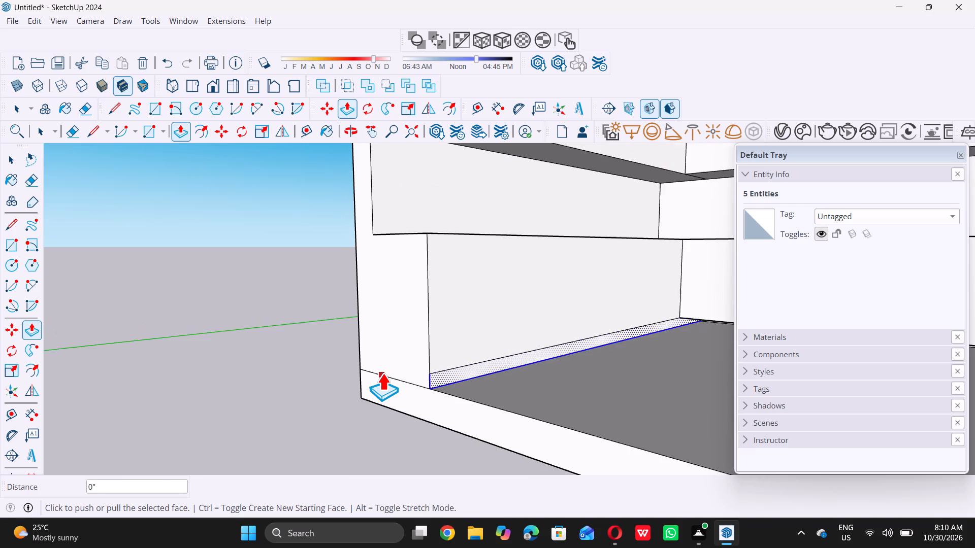
pyautogui.scroll(-1, 382, 373)
pyautogui.press('space')
pyautogui.scroll(-6, 470, 387)
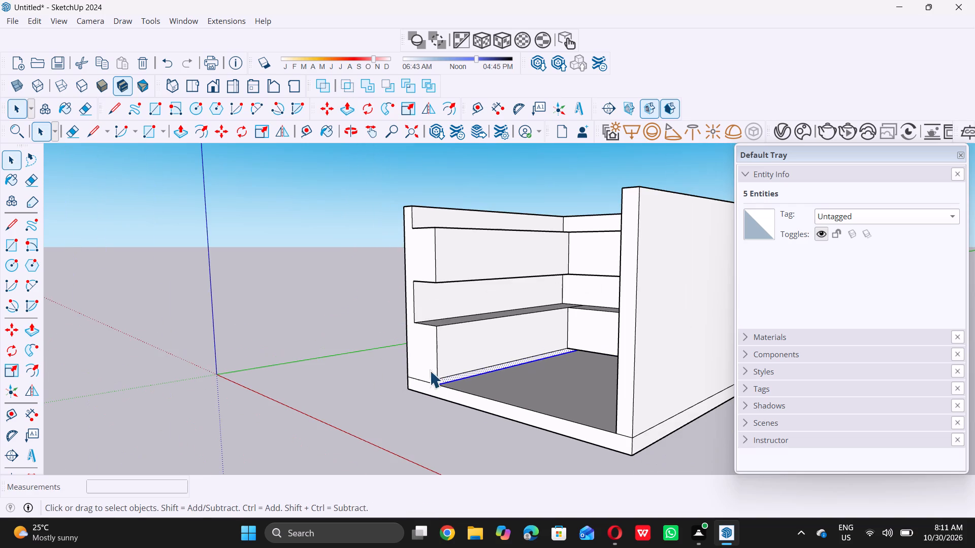
# Push/Pull the narrow base strip beneath the back wall's lower band 2' out, flush with the band above.
pyautogui.moveTo(429, 370); pyautogui.dragTo(482, 367, button='middle')
pyautogui.moveTo(483, 366); pyautogui.dragTo(515, 330, button='middle')
pyautogui.scroll(2, 547, 344)
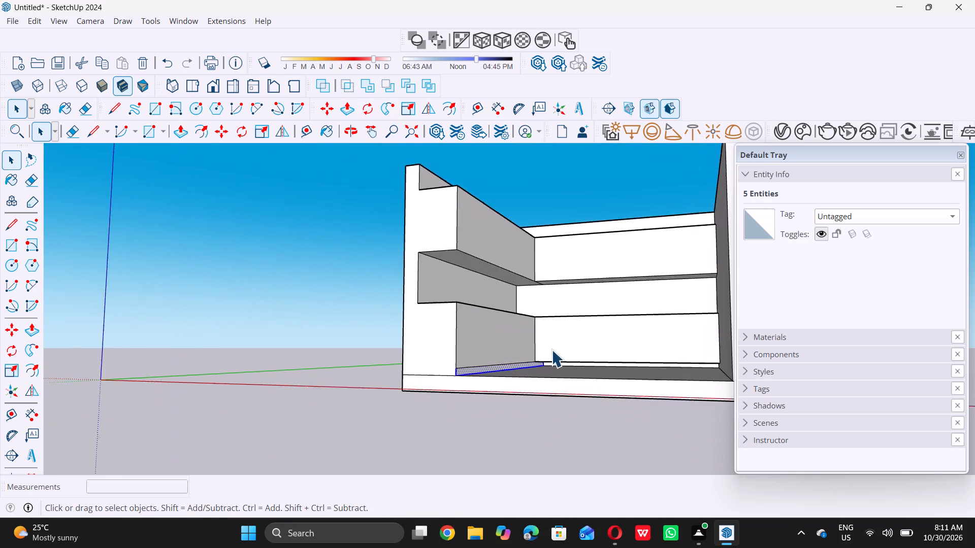
pyautogui.scroll(20, 551, 350)
pyautogui.click(559, 365)
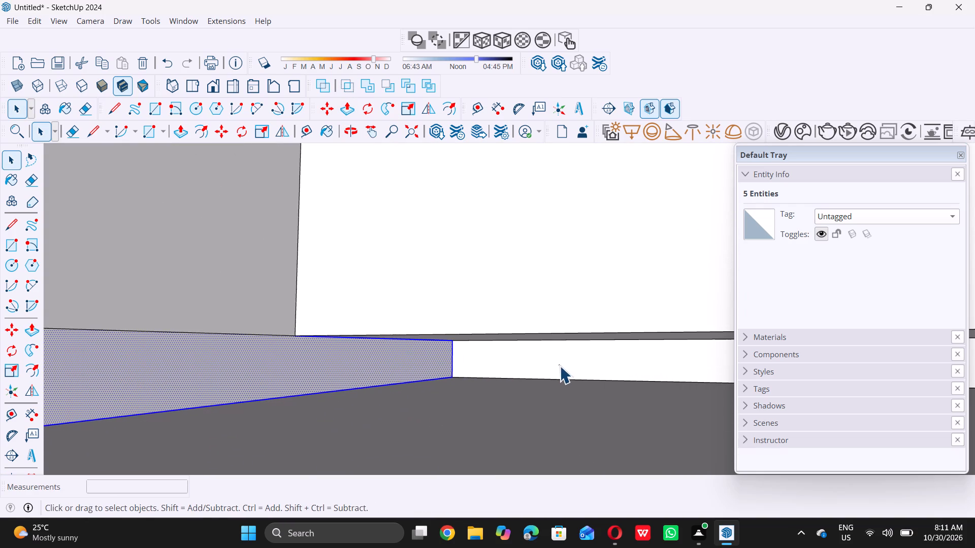
pyautogui.press('p')
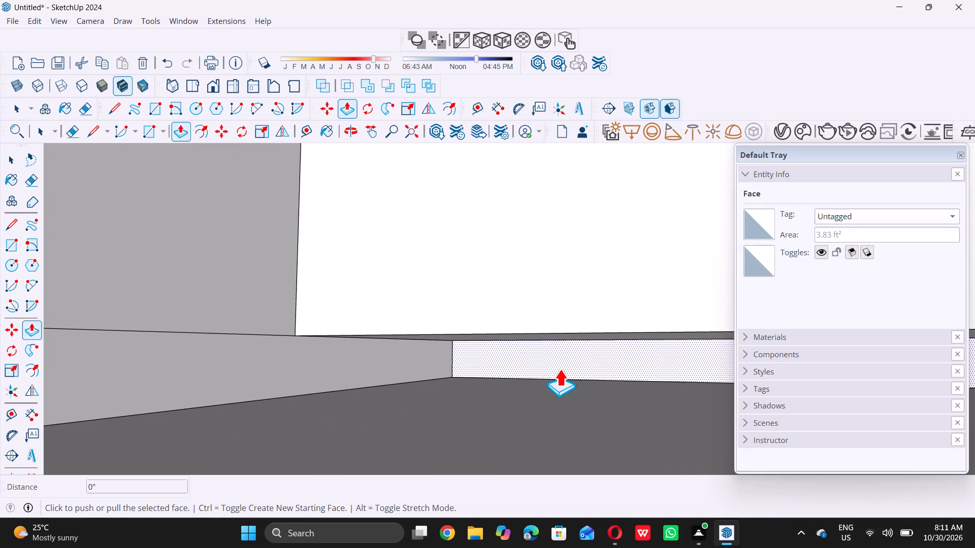
pyautogui.click(559, 363)
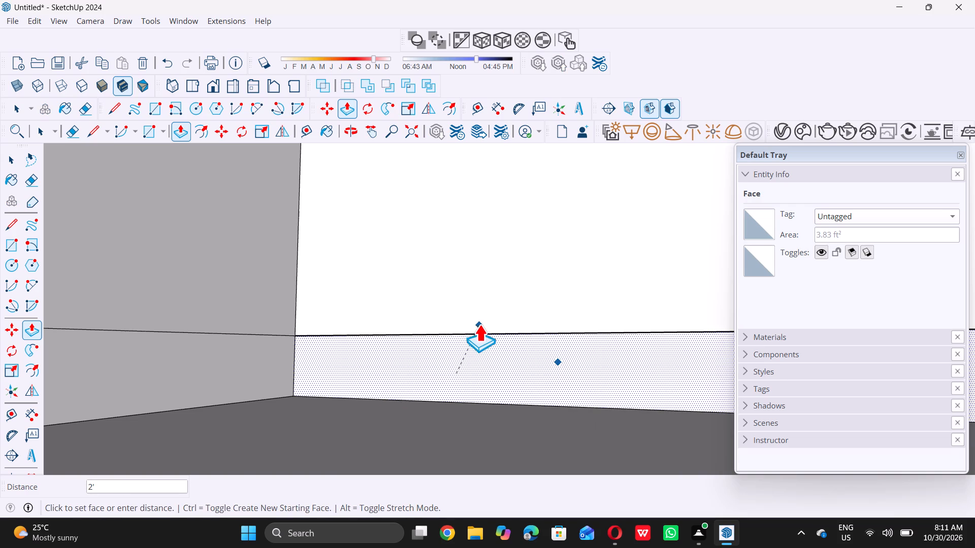
pyautogui.doubleClick(479, 323)
pyautogui.press('space')
pyautogui.scroll(-5, 482, 363)
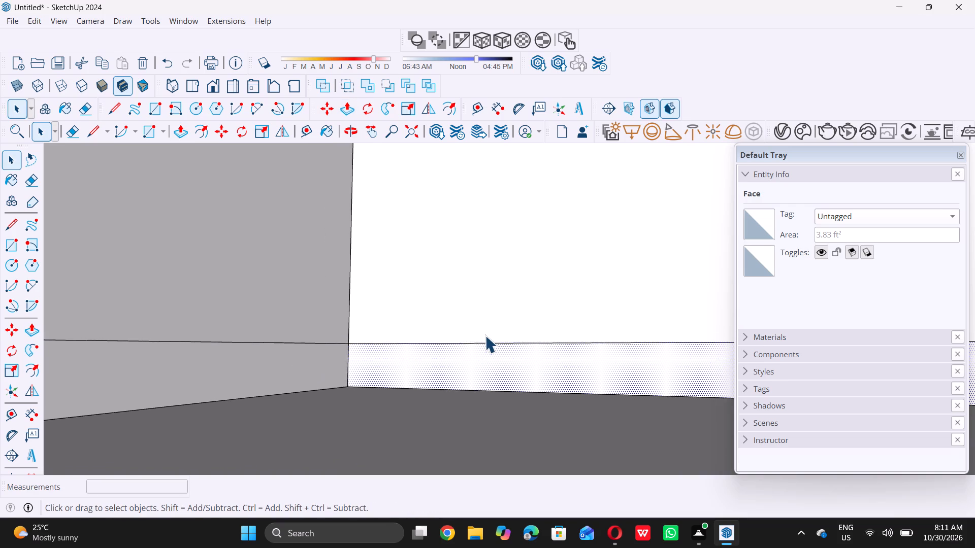
# Push the base strip under the back wall's lower band 3" inward to form a recessed toe kick.
pyautogui.scroll(-13, 485, 335)
pyautogui.scroll(-11, 487, 321)
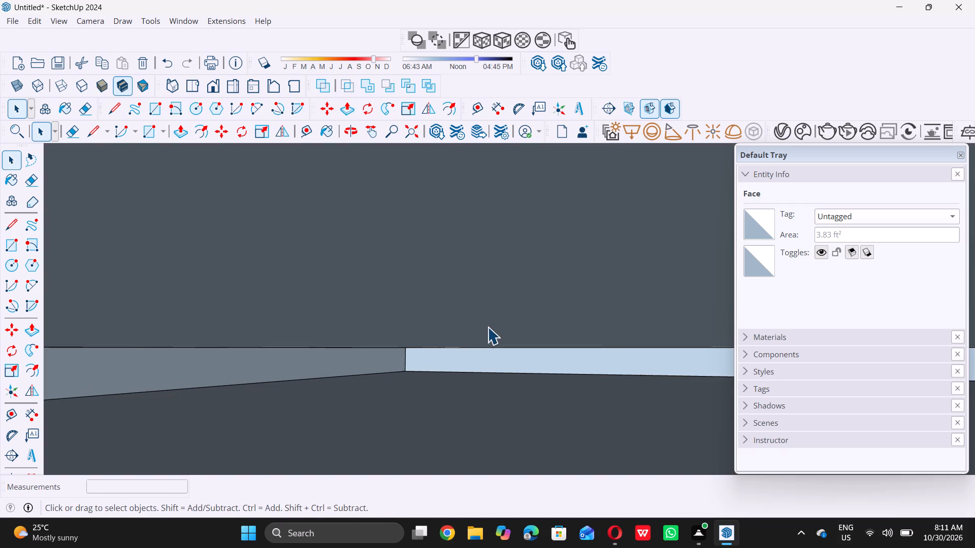
pyautogui.scroll(-20, 487, 327)
pyautogui.scroll(-12, 487, 327)
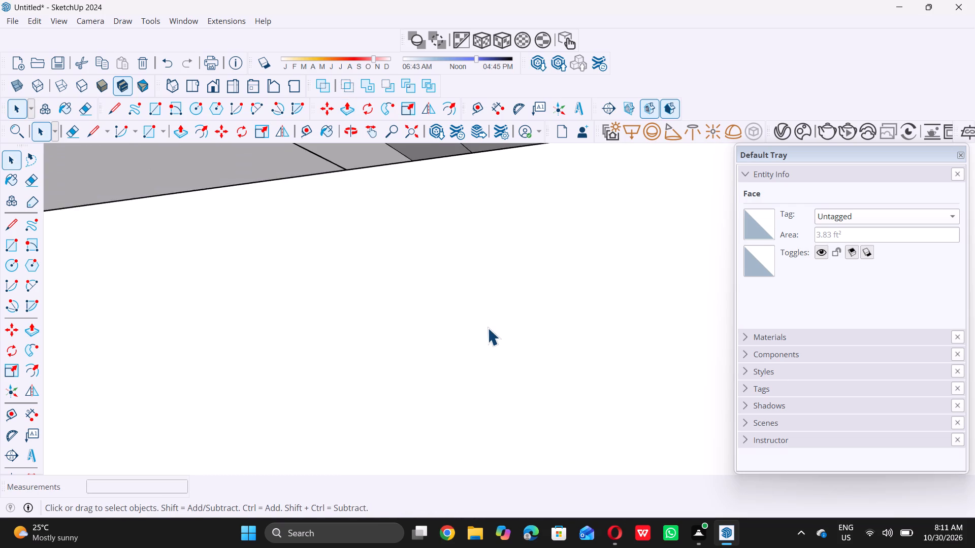
pyautogui.scroll(-3, 487, 328)
pyautogui.scroll(-20, 487, 328)
pyautogui.scroll(-3, 487, 328)
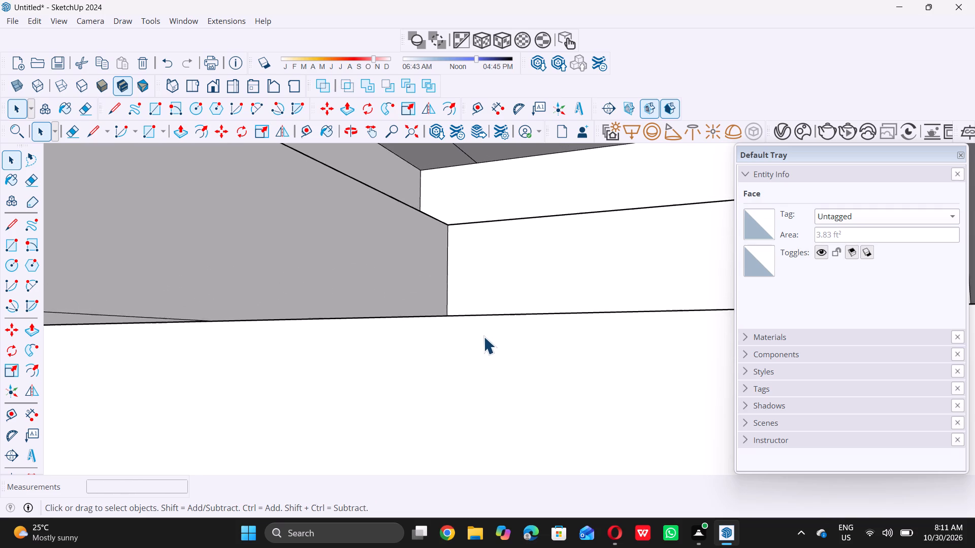
pyautogui.scroll(-20, 483, 336)
pyautogui.scroll(-12, 483, 336)
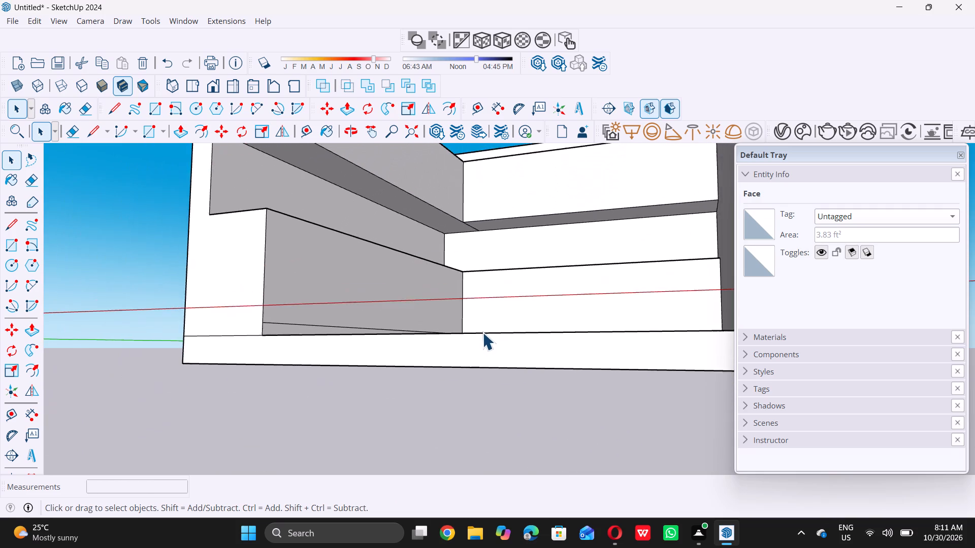
pyautogui.scroll(-8, 482, 332)
pyautogui.moveTo(486, 312); pyautogui.dragTo(496, 411, button='middle')
pyautogui.middleClick(496, 411)
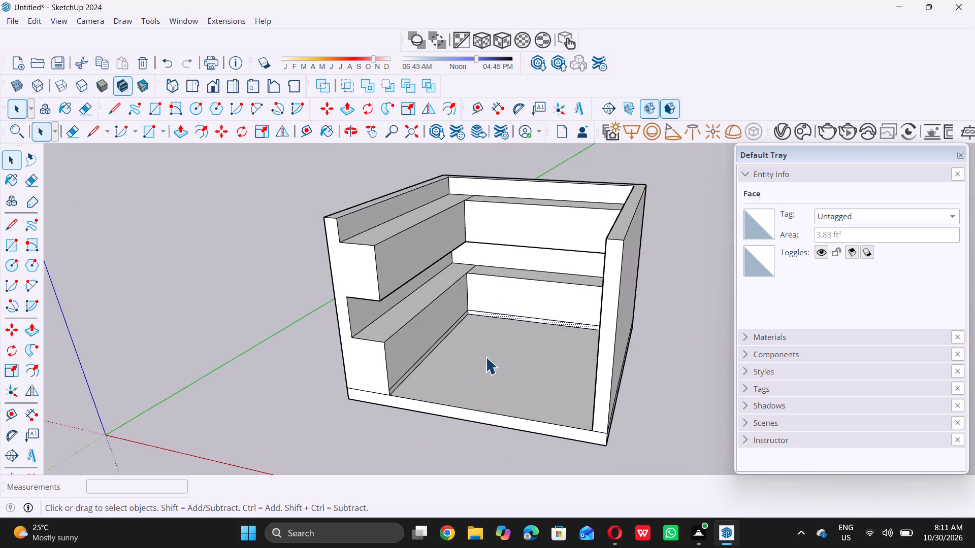
pyautogui.scroll(17, 500, 325)
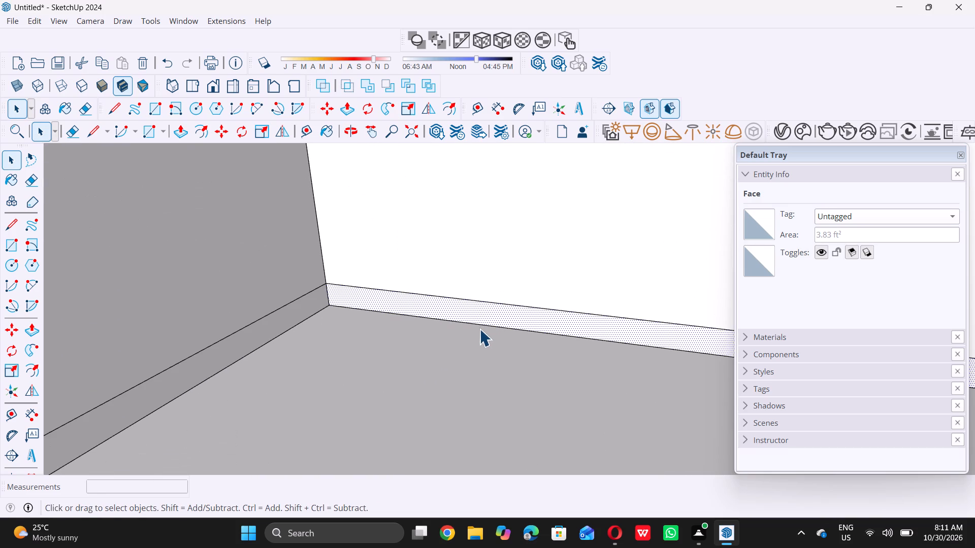
pyautogui.scroll(-9, 439, 361)
pyautogui.scroll(5, 417, 345)
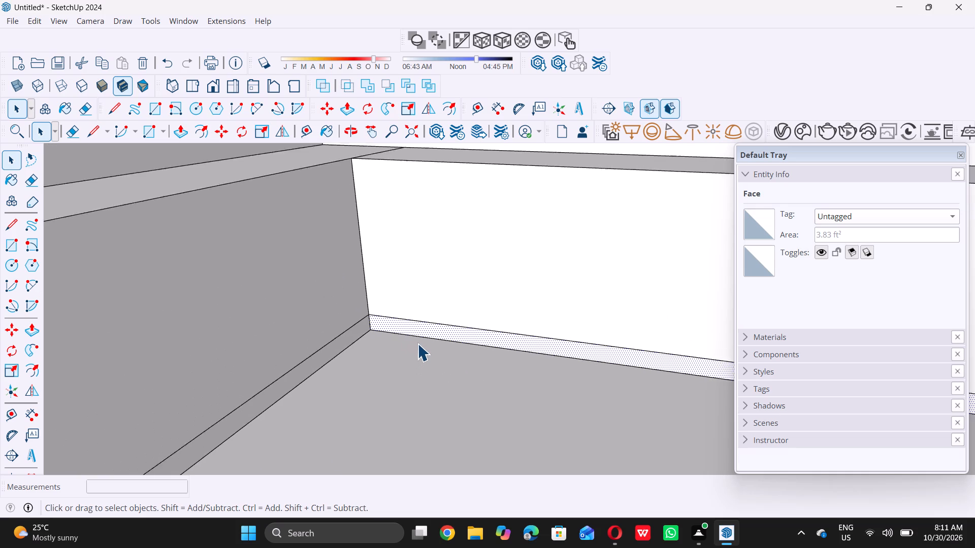
pyautogui.scroll(7, 420, 341)
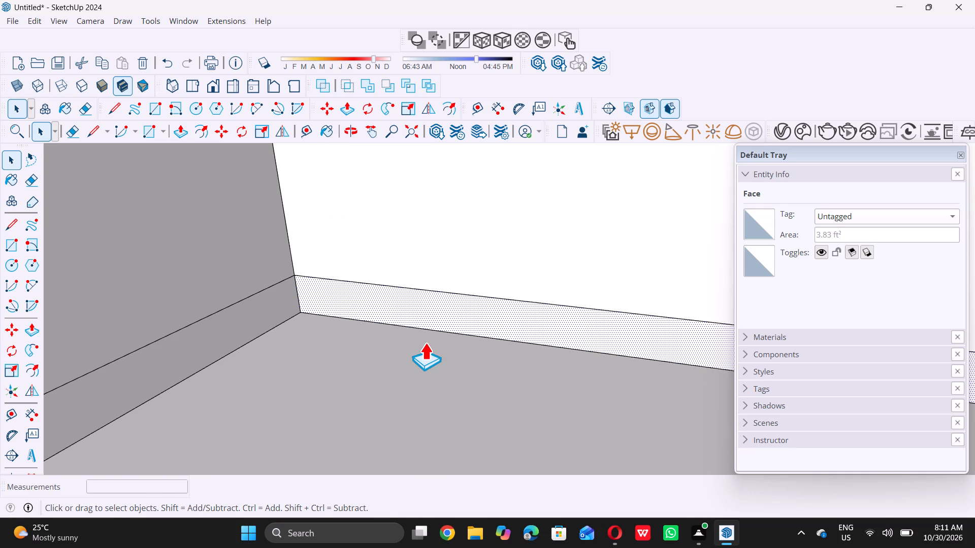
pyautogui.press('p')
pyautogui.click(446, 307)
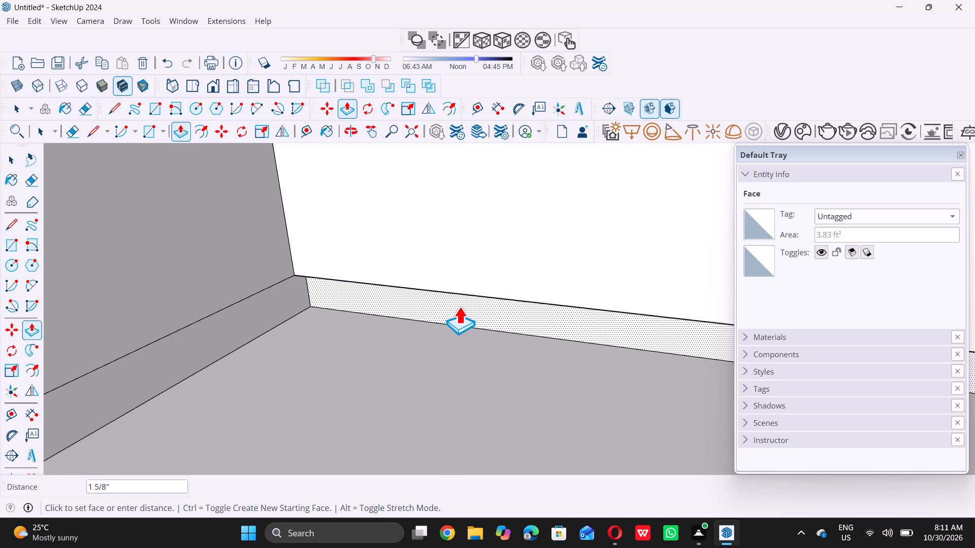
pyautogui.press('3')
pyautogui.hotkey('shift', '"')
pyautogui.press('Return')
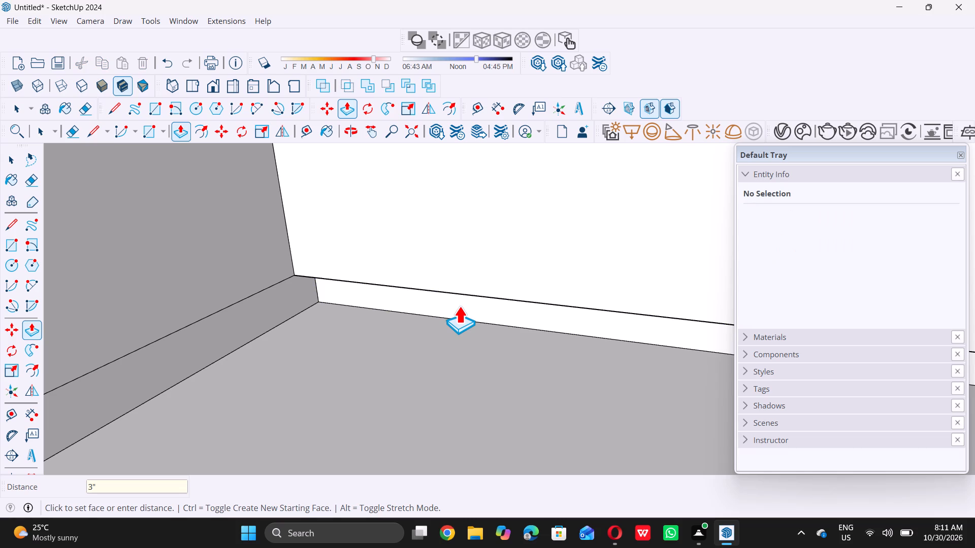
pyautogui.press('space')
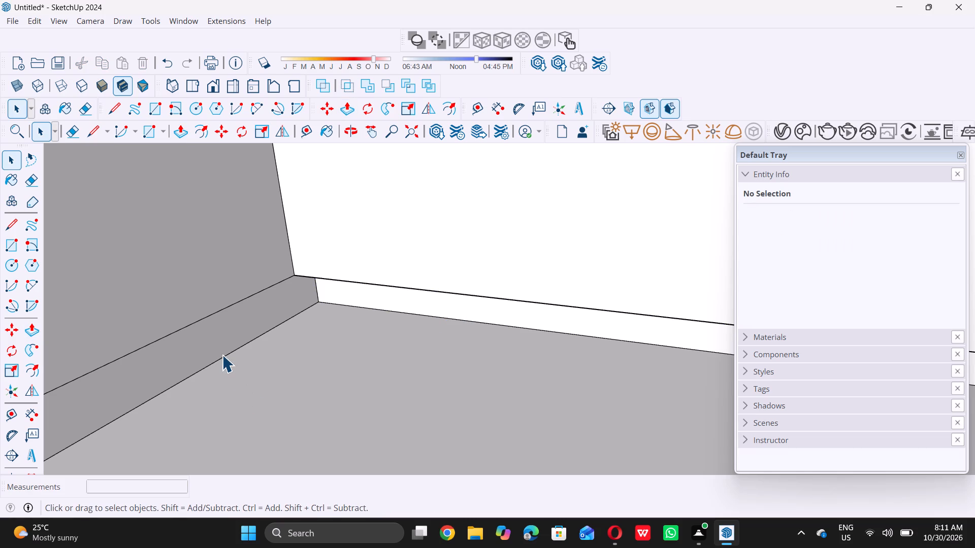
# Push the base strip under the left wall's lower band 3" inward to match the back wall's recess.
pyautogui.scroll(3, 222, 353)
pyautogui.click(223, 344)
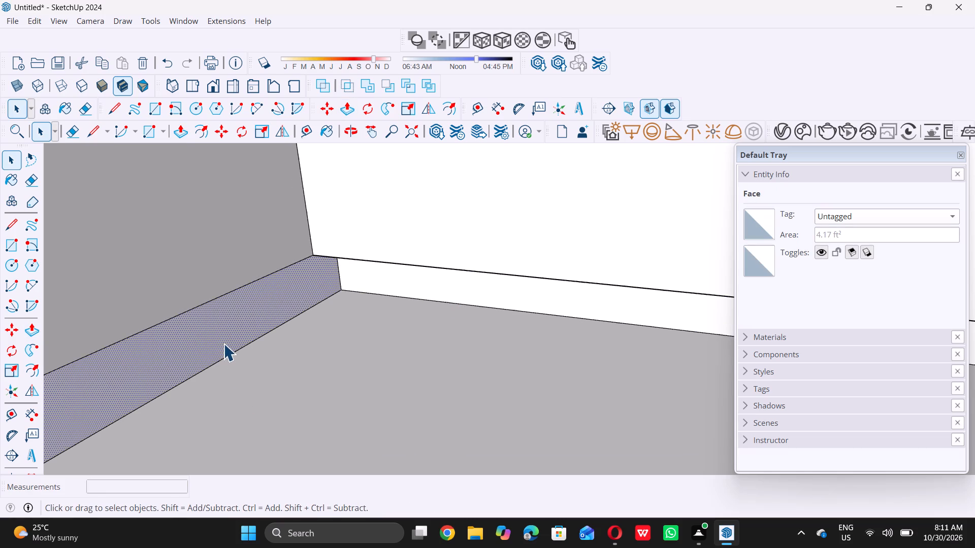
pyautogui.press('p')
pyautogui.click(223, 334)
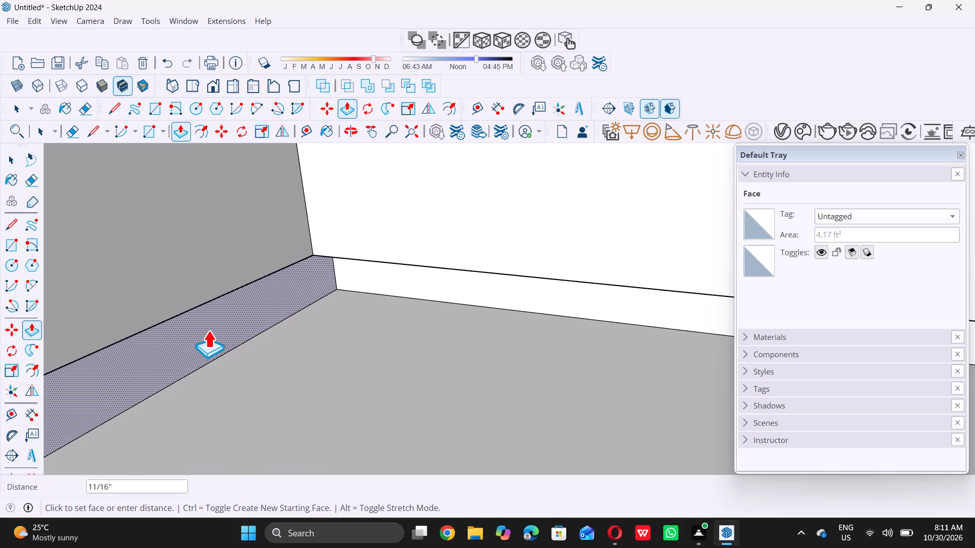
pyautogui.press('3')
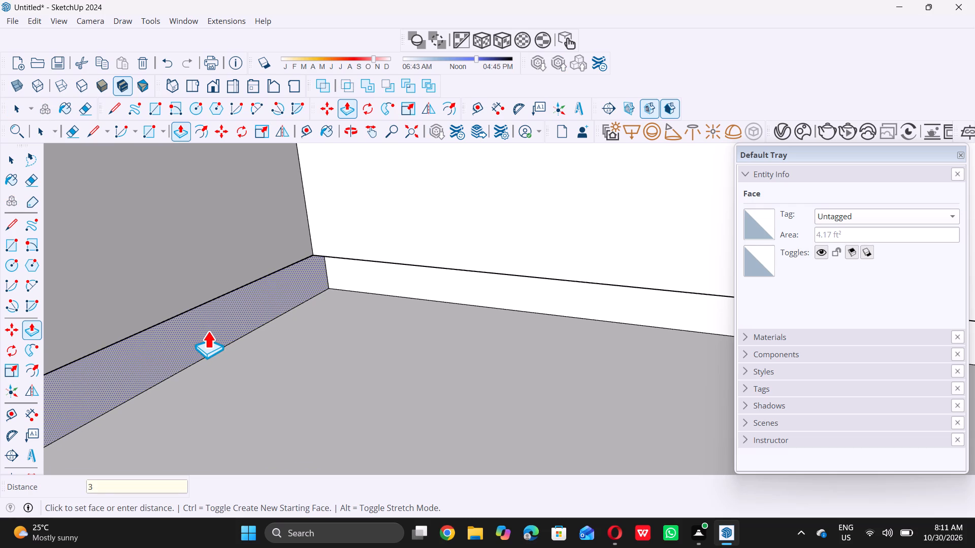
pyautogui.hotkey('shift', '"')
pyautogui.press('Return')
pyautogui.press('space')
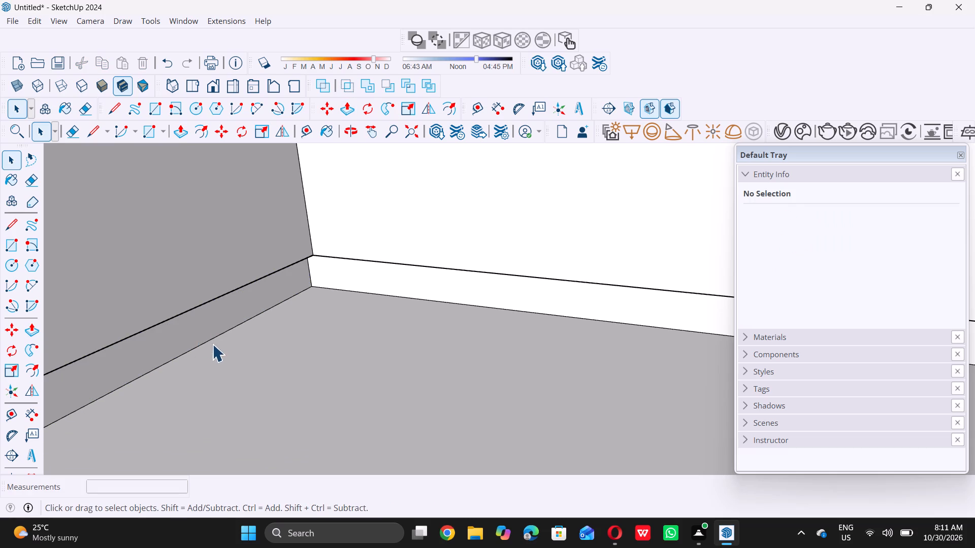
# Examine the whole room with its extruded bands and recessed base strips from the open front.
pyautogui.scroll(-18, 220, 345)
pyautogui.scroll(-10, 377, 277)
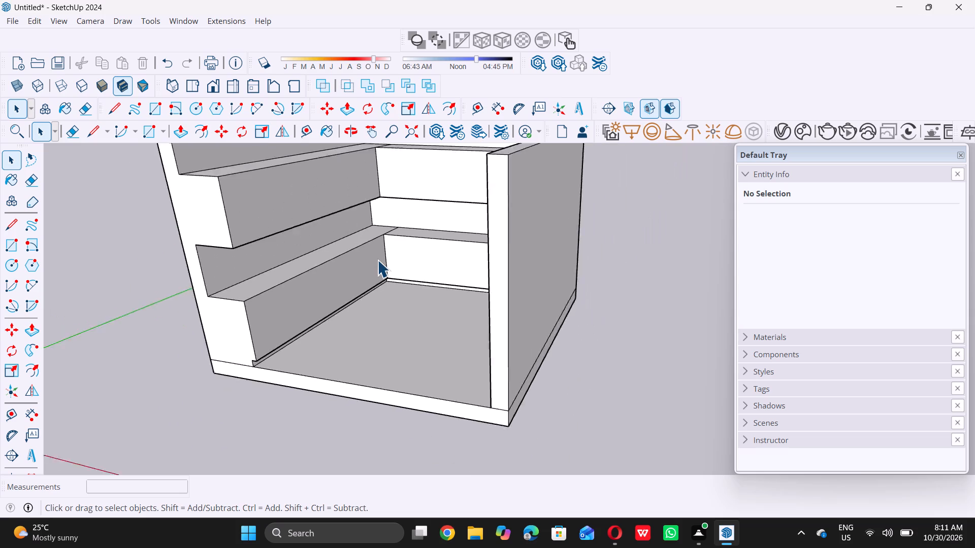
pyautogui.scroll(-1, 377, 260)
pyautogui.moveTo(370, 305); pyautogui.dragTo(442, 286, button='middle')
pyautogui.scroll(-5, 442, 286)
pyautogui.moveTo(431, 296); pyautogui.dragTo(453, 285, button='middle')
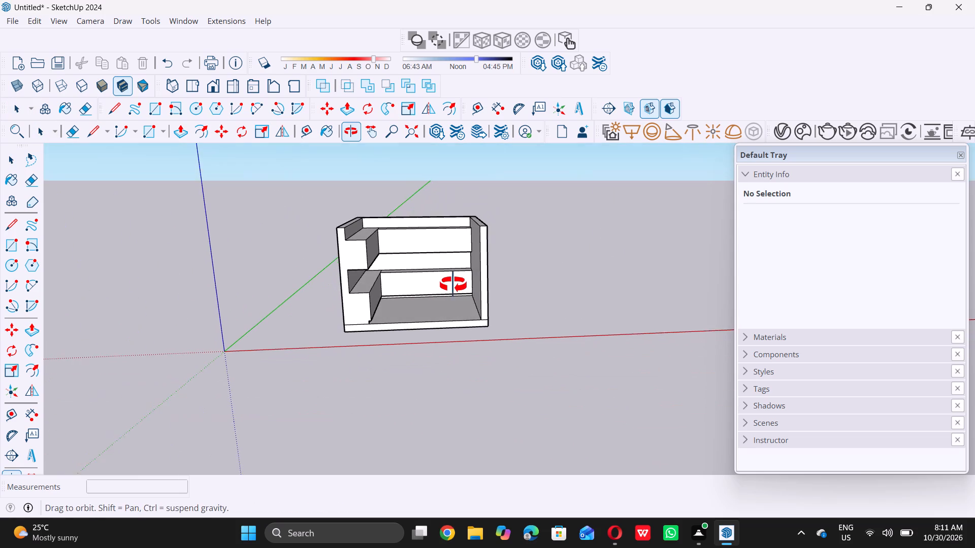
pyautogui.moveTo(453, 285); pyautogui.dragTo(453, 282, button='middle')
pyautogui.scroll(-1, 757, 409)
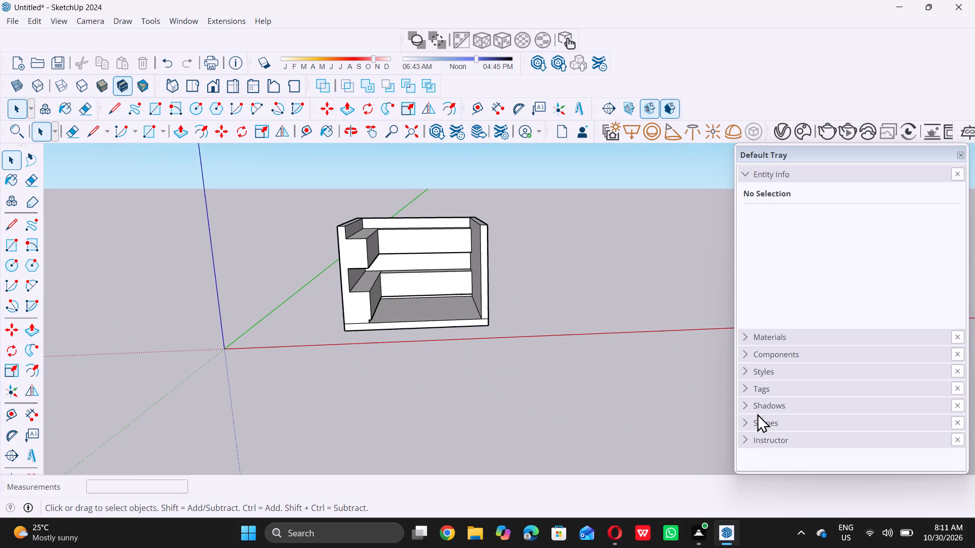
# Add a scene that saves a close interior view facing the cabinet bands on the back wall.
pyautogui.scroll(-3, 757, 414)
pyautogui.click(746, 422)
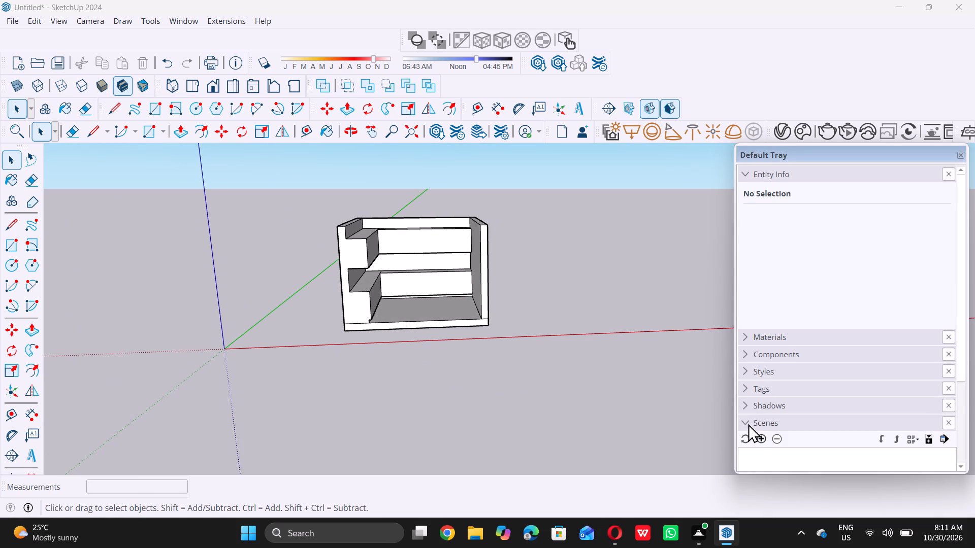
pyautogui.scroll(-10, 751, 419)
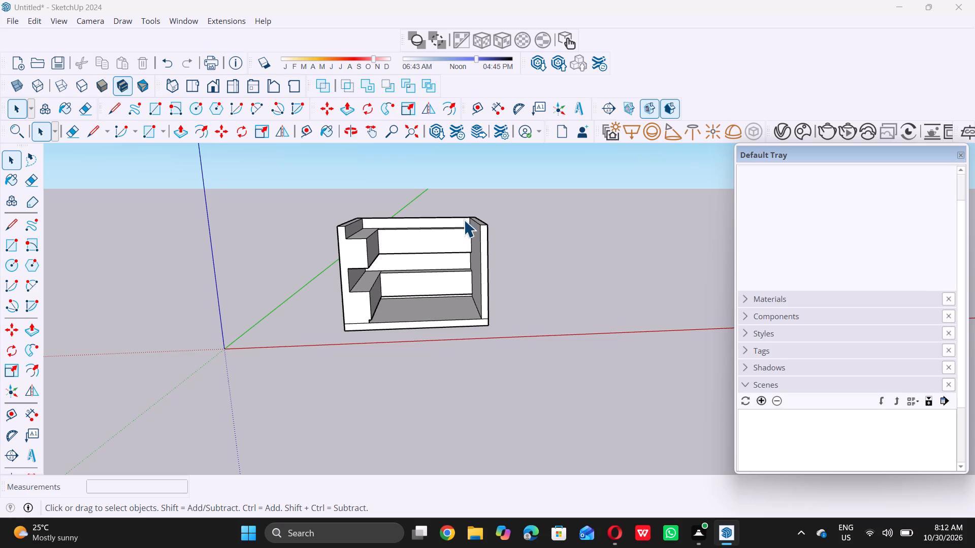
pyautogui.scroll(5, 492, 195)
pyautogui.moveTo(464, 226); pyautogui.dragTo(454, 232, button='middle')
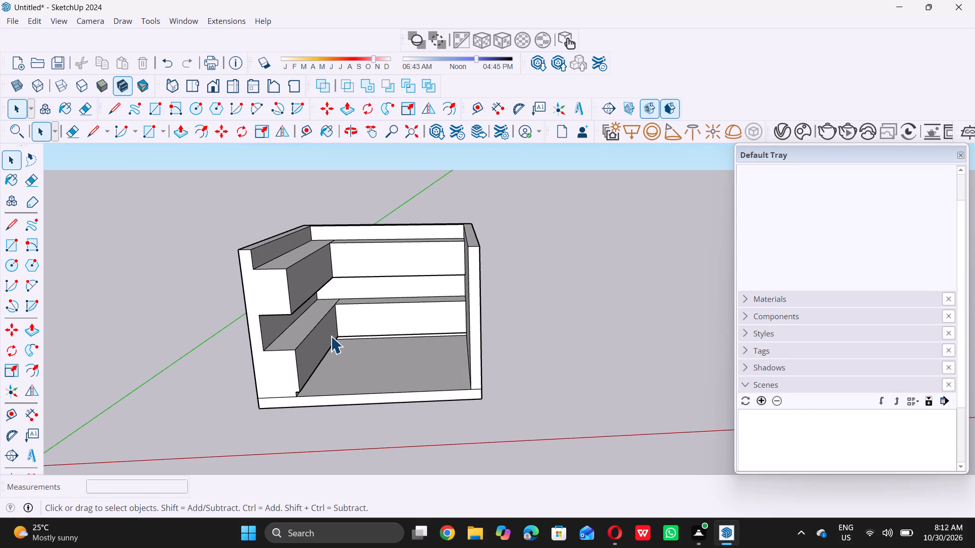
pyautogui.scroll(2, 331, 336)
pyautogui.scroll(1, 387, 237)
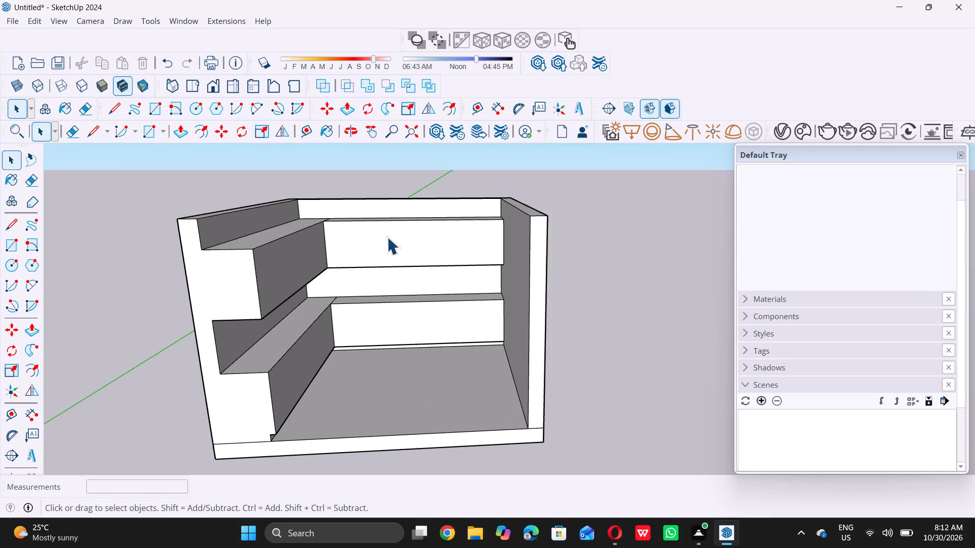
pyautogui.scroll(4, 387, 237)
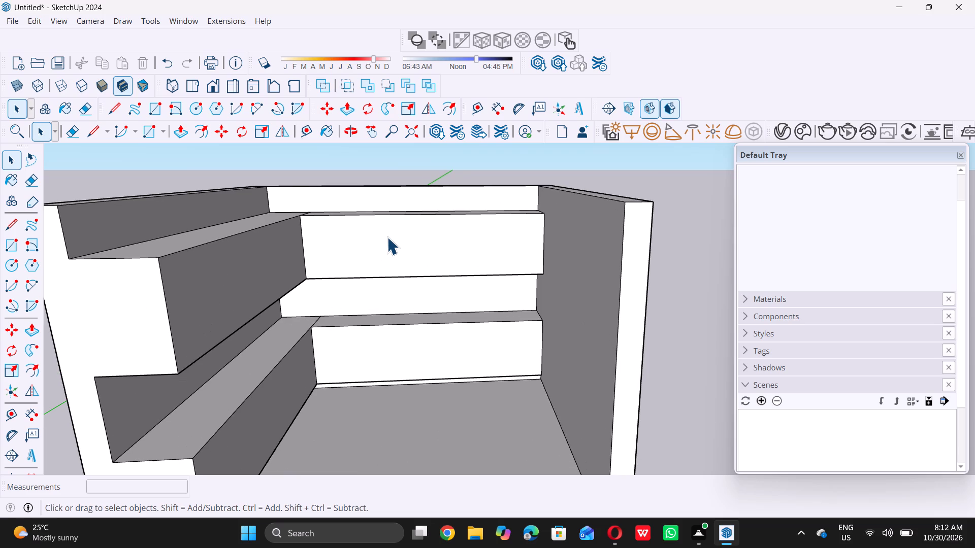
pyautogui.scroll(1, 387, 237)
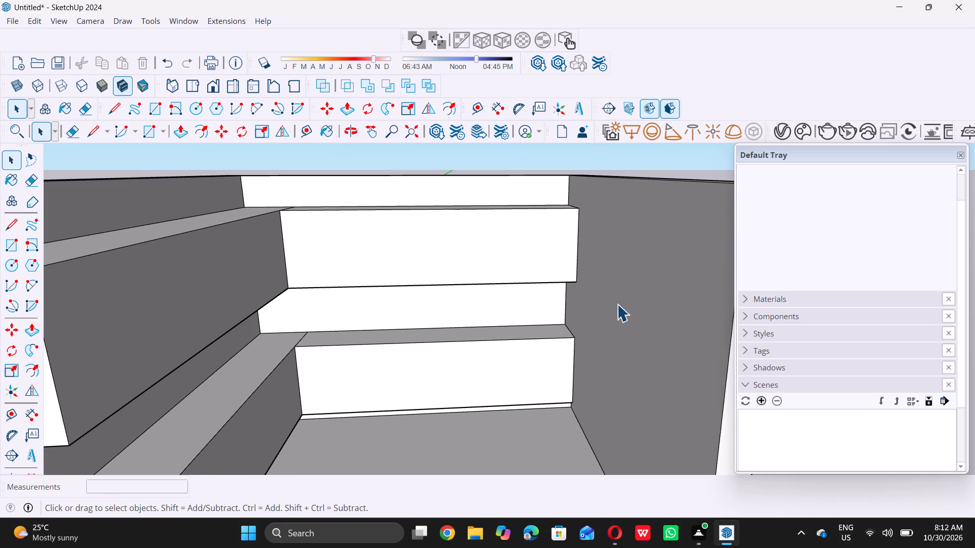
pyautogui.click(761, 400)
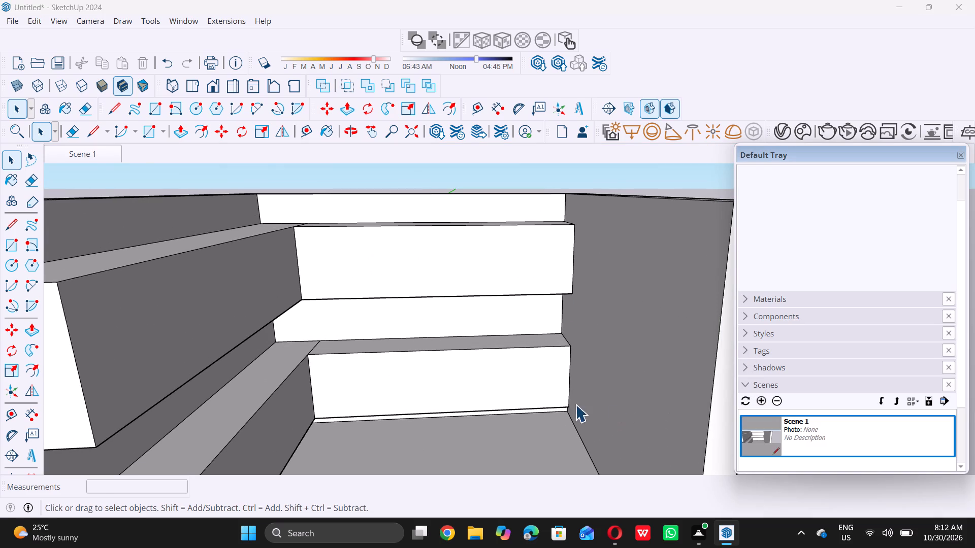
# Move away from the saved interior view and recall the scene to check it.
pyautogui.scroll(-3, 431, 394)
pyautogui.scroll(-4, 401, 361)
pyautogui.scroll(-2, 368, 312)
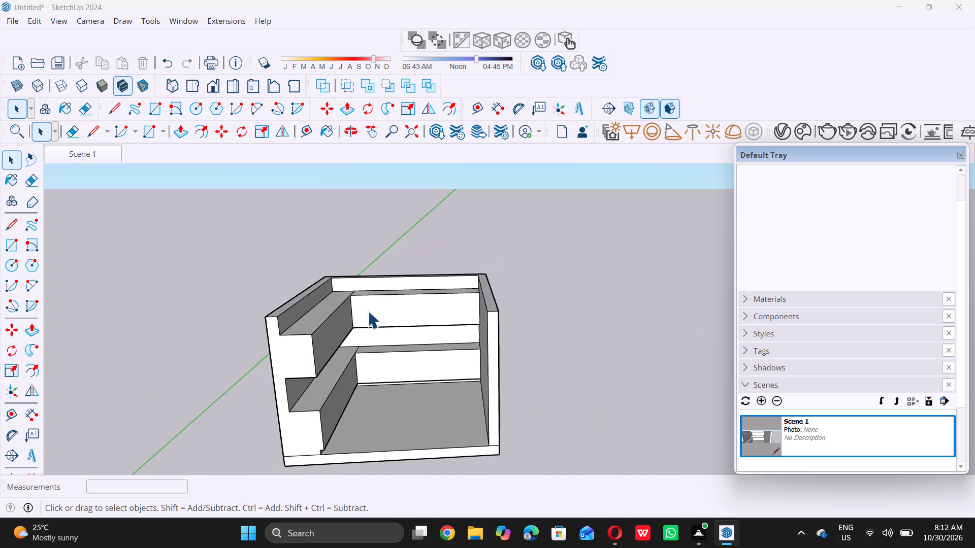
pyautogui.scroll(-2, 368, 311)
pyautogui.scroll(-7, 373, 269)
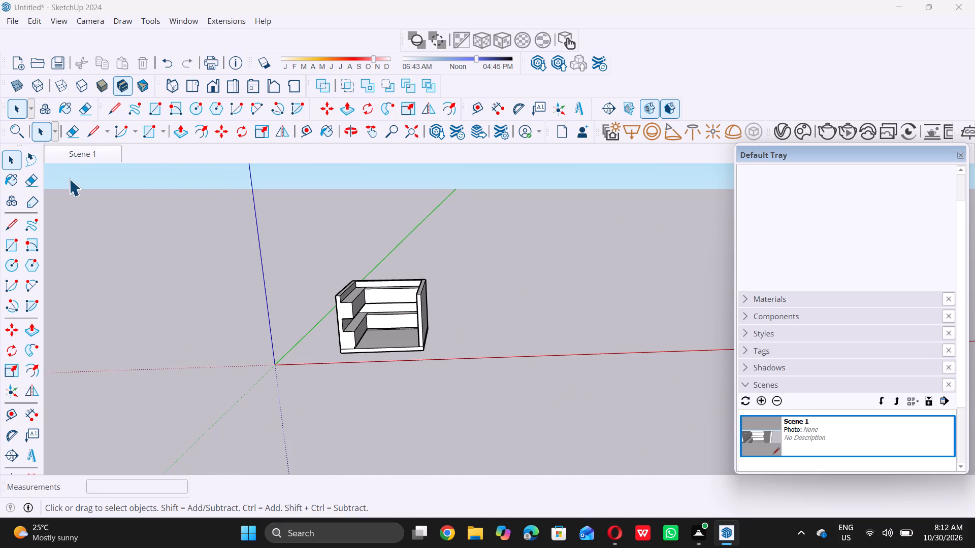
pyautogui.click(89, 153)
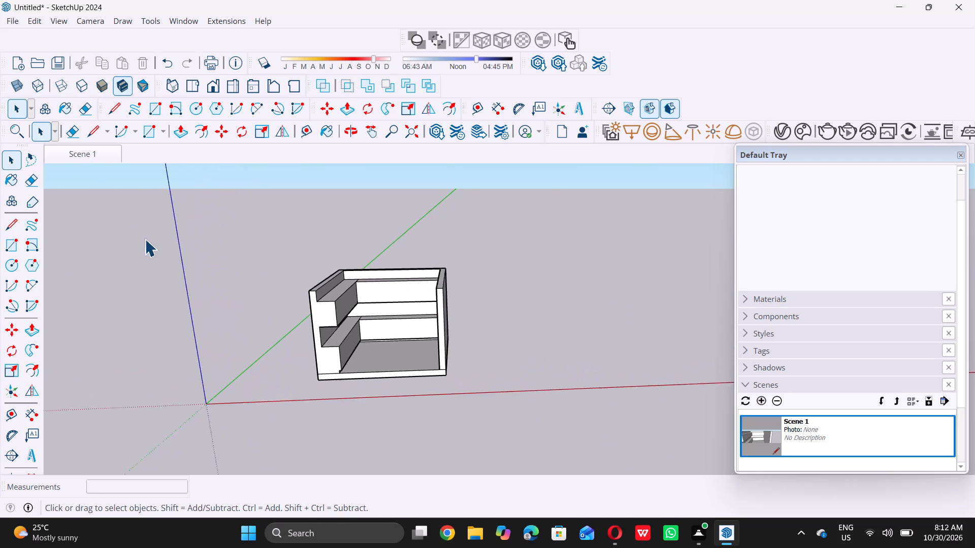
pyautogui.scroll(-9, 357, 314)
pyautogui.scroll(-3, 372, 249)
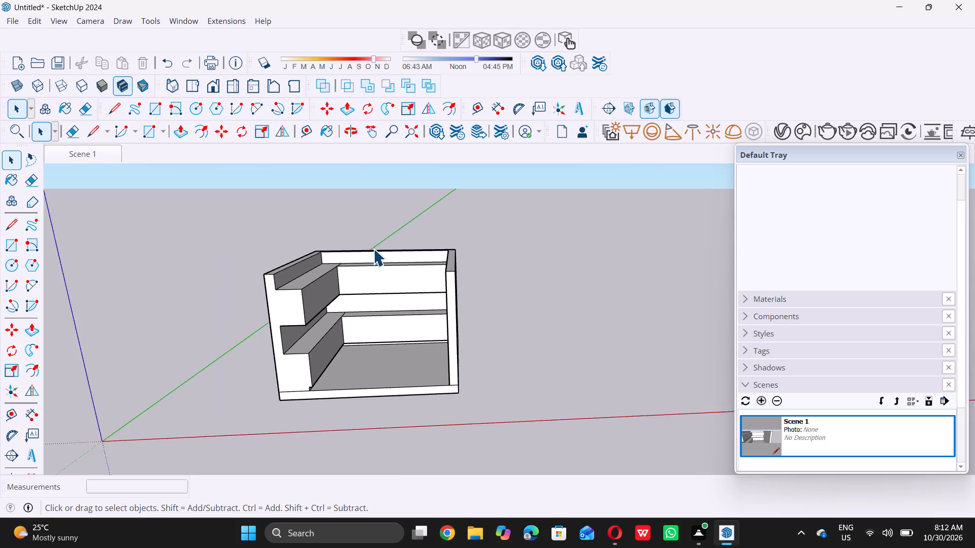
# Copy the front vertical edge of the left wall's upper band 12' 3" to the inner corner, dividing the band's face into 8 equal panels.
pyautogui.moveTo(393, 279); pyautogui.dragTo(333, 313, button='middle')
pyautogui.middleClick(333, 313)
pyautogui.middleClick(331, 312)
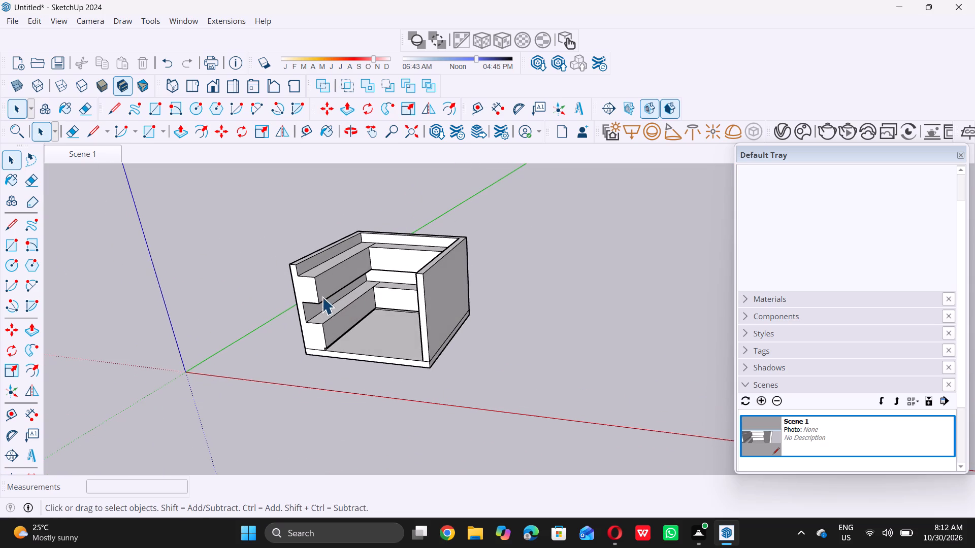
pyautogui.moveTo(364, 284); pyautogui.dragTo(302, 289, button='middle')
pyautogui.scroll(4, 348, 271)
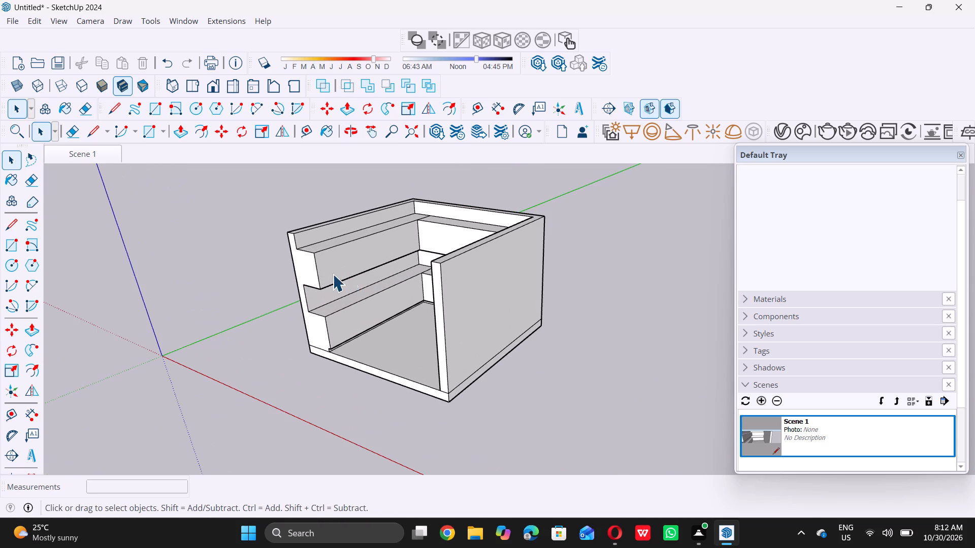
pyautogui.scroll(9, 317, 283)
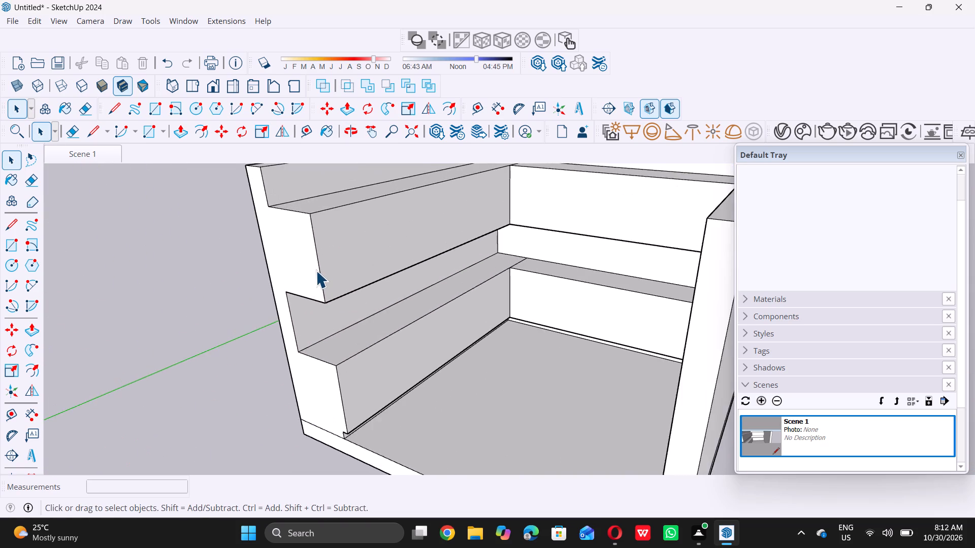
pyautogui.scroll(8, 316, 270)
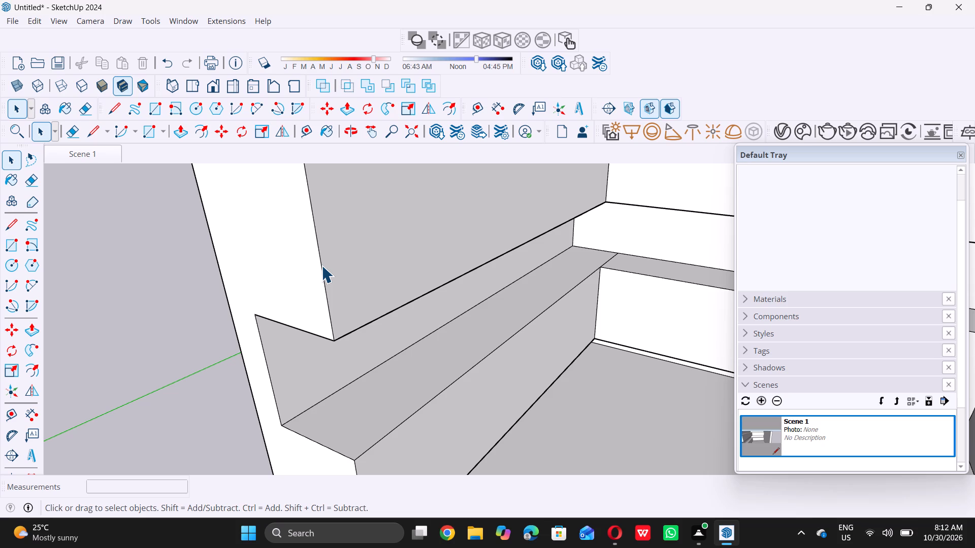
pyautogui.click(321, 269)
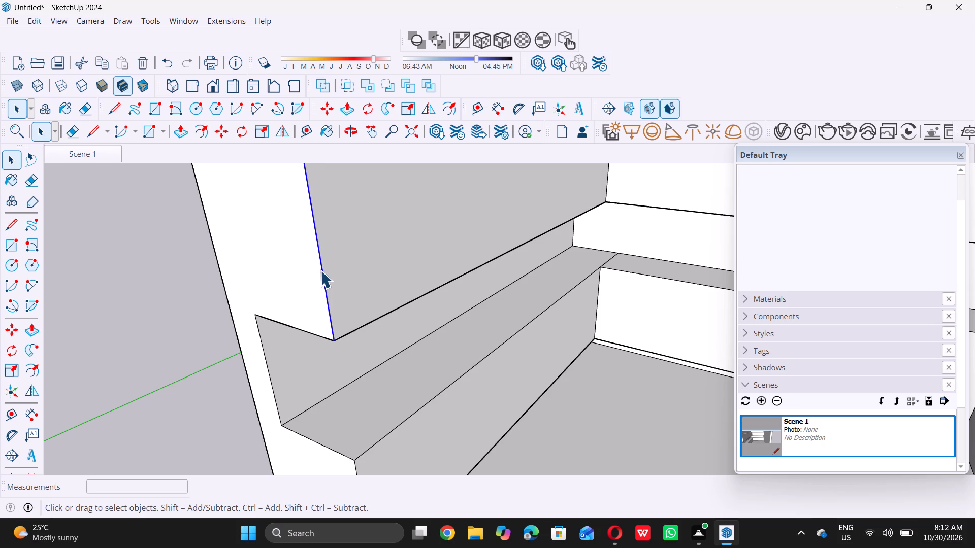
pyautogui.press('m')
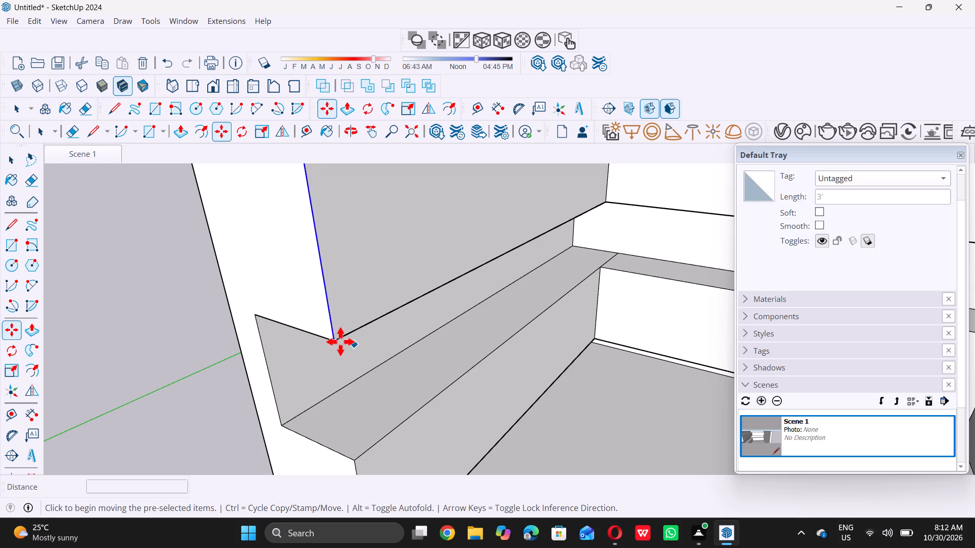
pyautogui.click(335, 340)
pyautogui.scroll(-5, 335, 340)
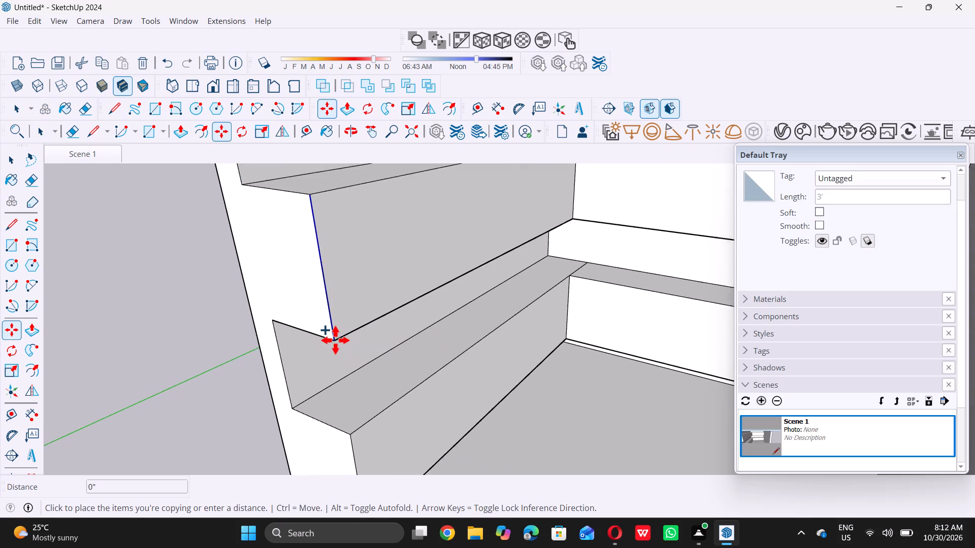
pyautogui.scroll(-5, 335, 340)
pyautogui.scroll(7, 507, 256)
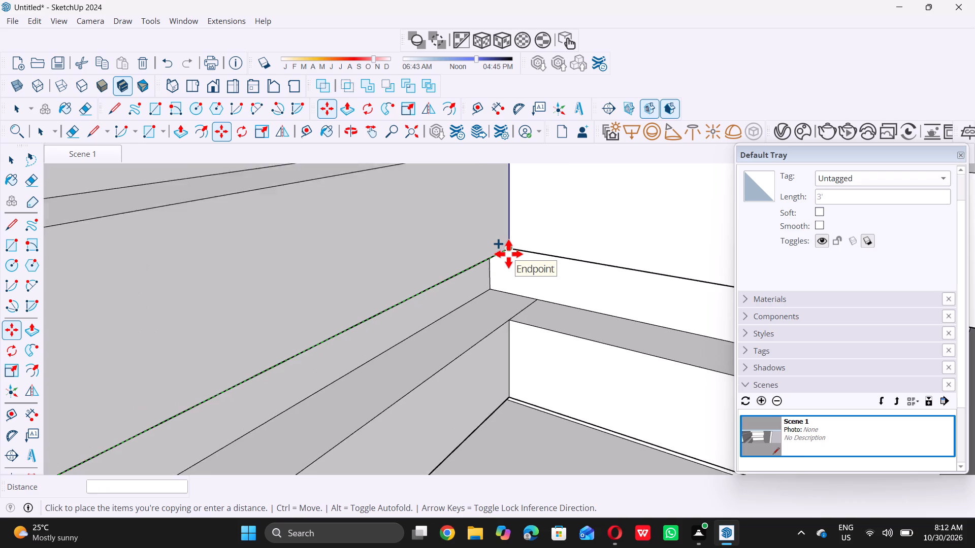
pyautogui.scroll(2, 508, 254)
pyautogui.click(508, 254)
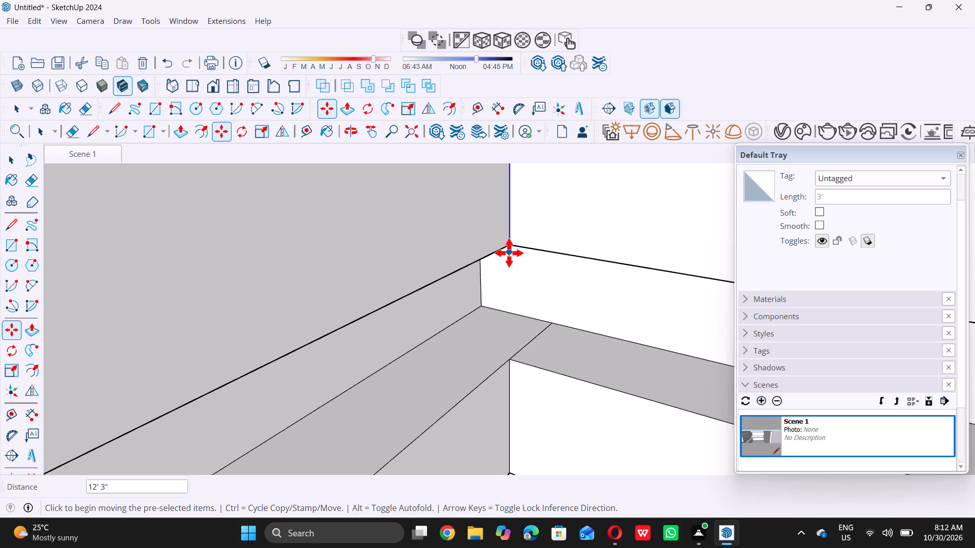
pyautogui.press('/')
pyautogui.press('8')
pyautogui.press('Return')
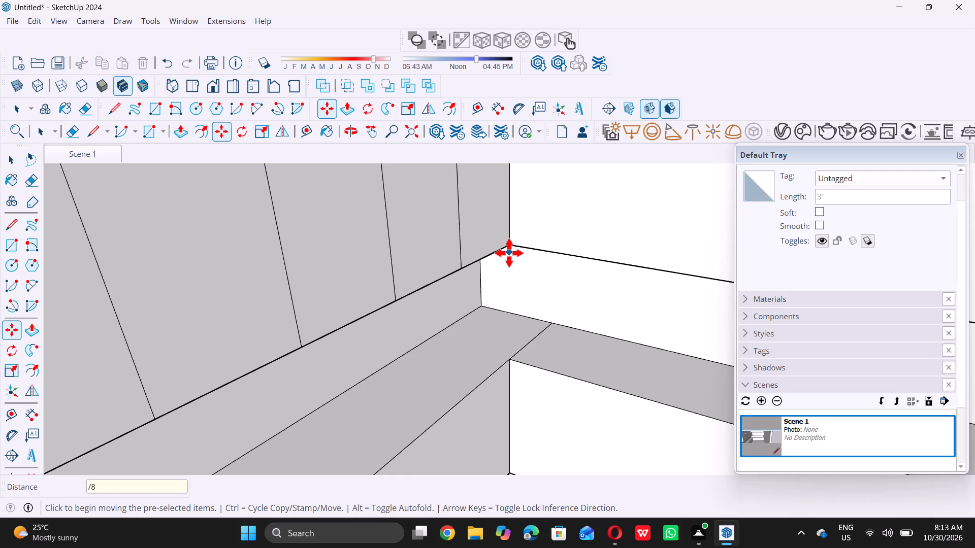
pyautogui.press('space')
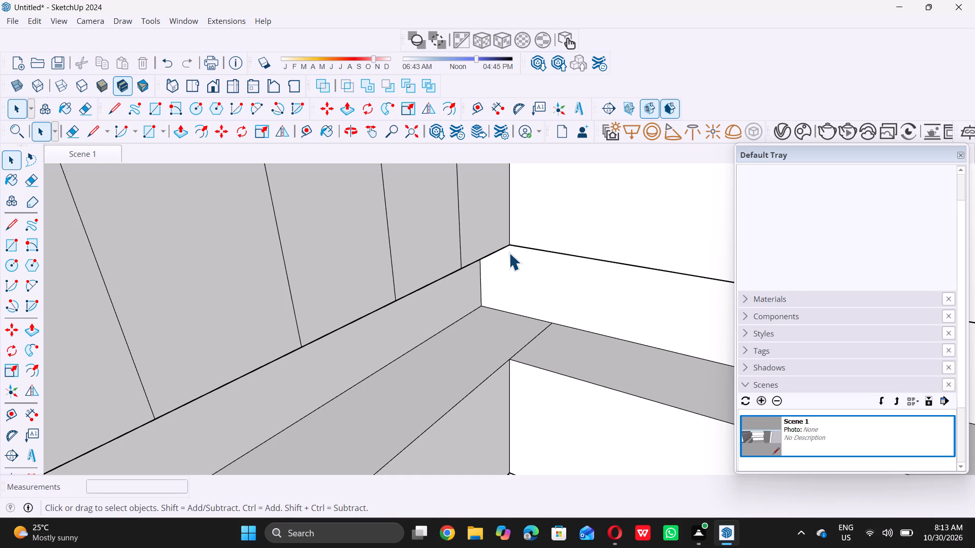
# Copy the front vertical edge of the left wall's lower band 12' 3" to the inner corner, dividing the band's face into 8 equal panels.
pyautogui.scroll(-19, 379, 301)
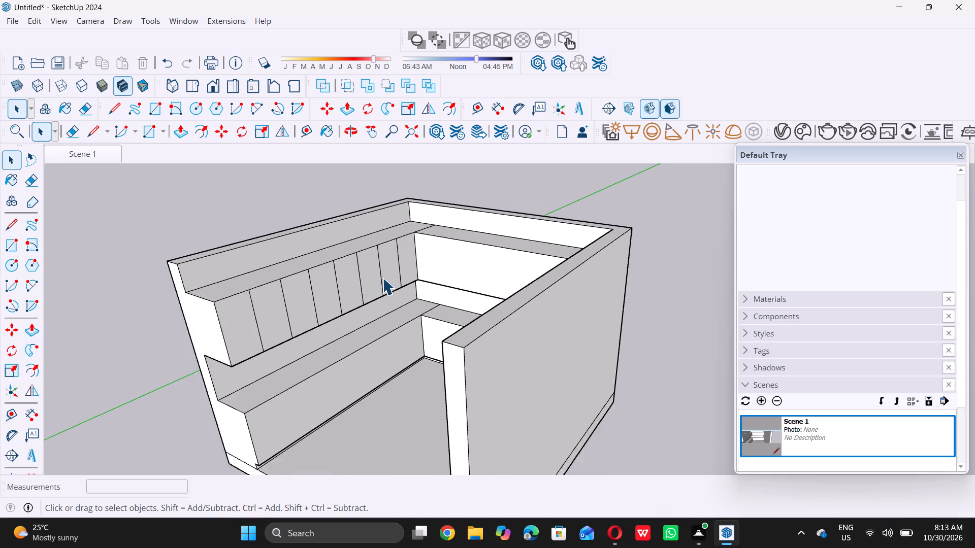
pyautogui.scroll(-5, 398, 243)
pyautogui.scroll(5, 318, 353)
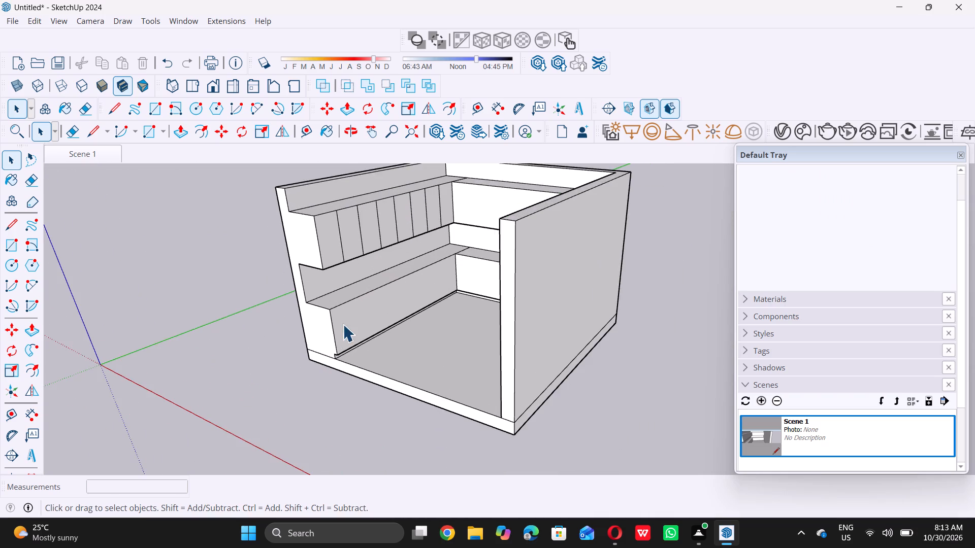
pyautogui.scroll(-5, 341, 329)
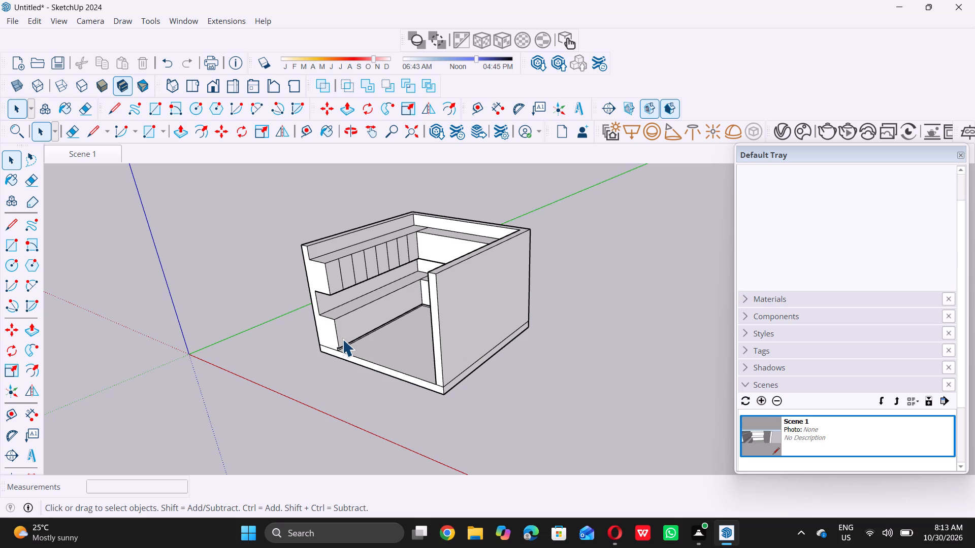
pyautogui.moveTo(359, 318); pyautogui.dragTo(372, 279, button='middle')
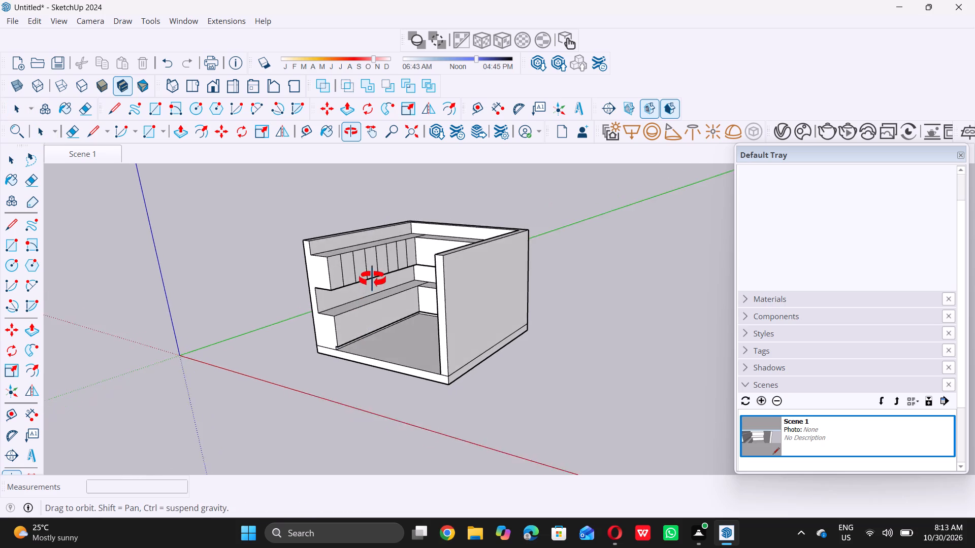
pyautogui.moveTo(372, 279); pyautogui.dragTo(372, 279, button='middle')
pyautogui.scroll(13, 341, 335)
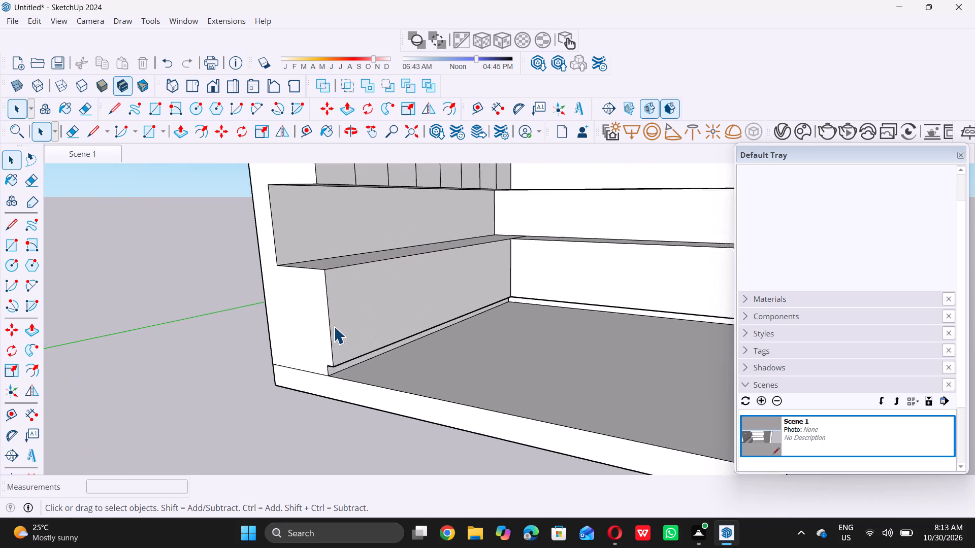
pyautogui.scroll(12, 334, 326)
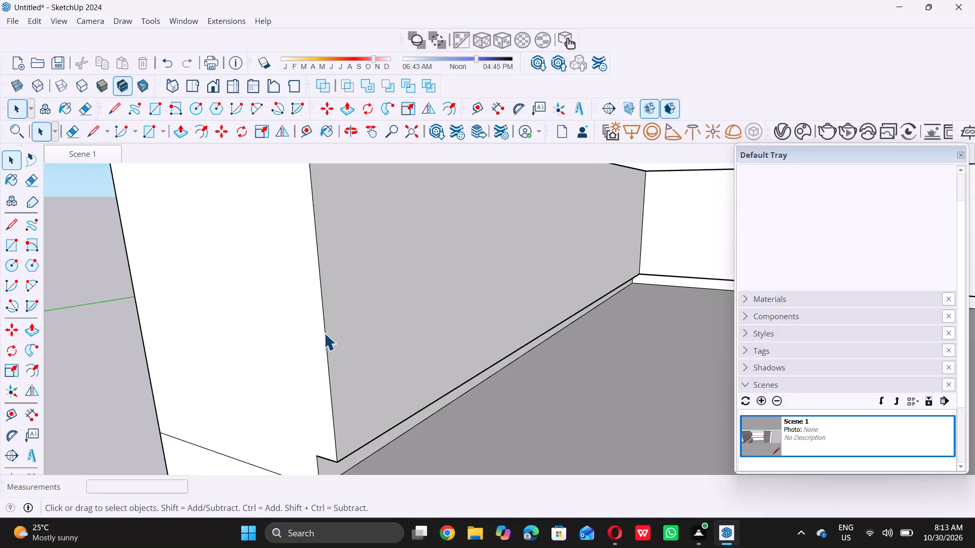
pyautogui.doubleClick(324, 333)
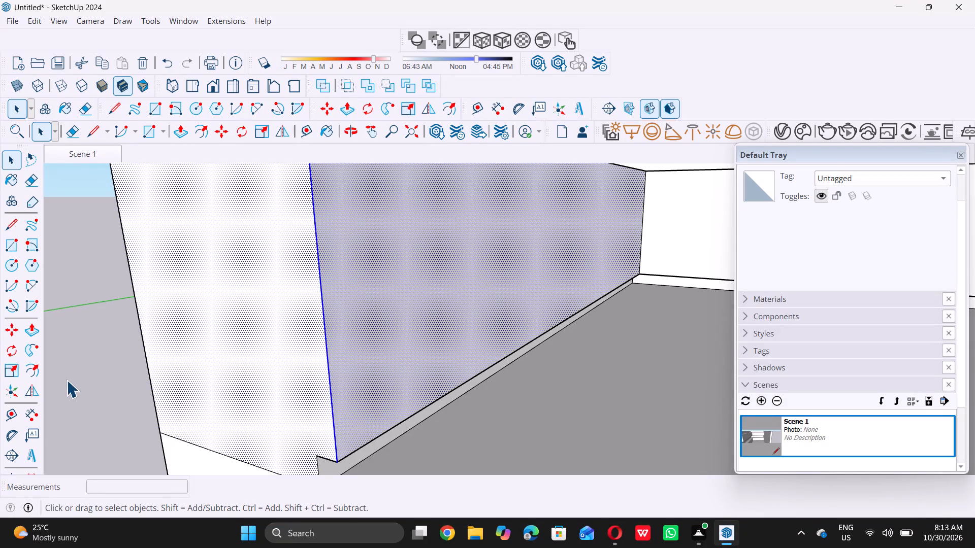
pyautogui.click(64, 382)
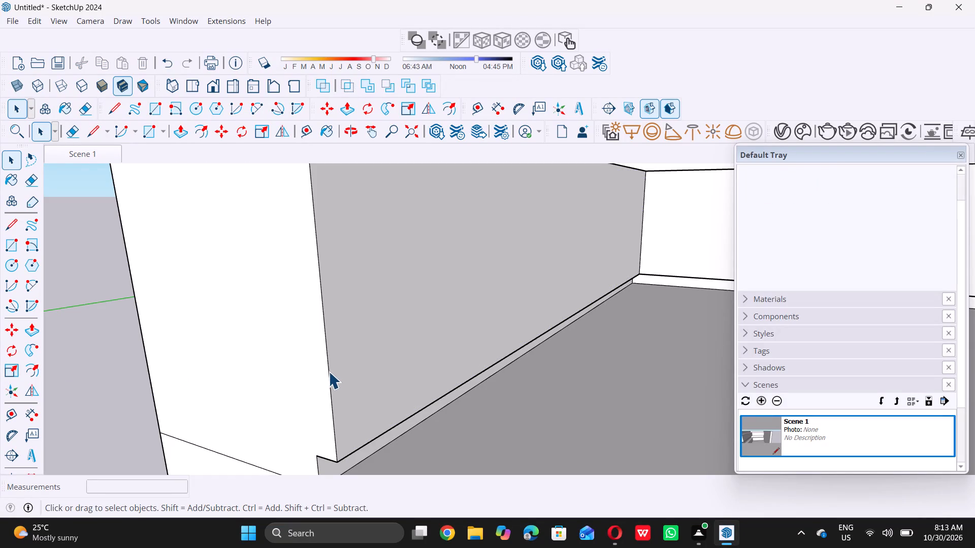
pyautogui.click(329, 371)
pyautogui.press('m')
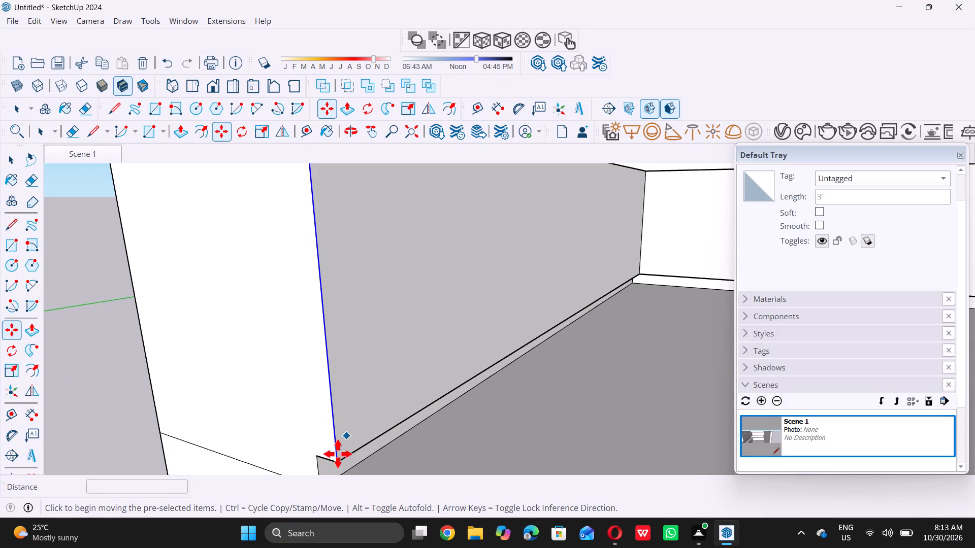
pyautogui.click(336, 462)
pyautogui.scroll(-3, 336, 462)
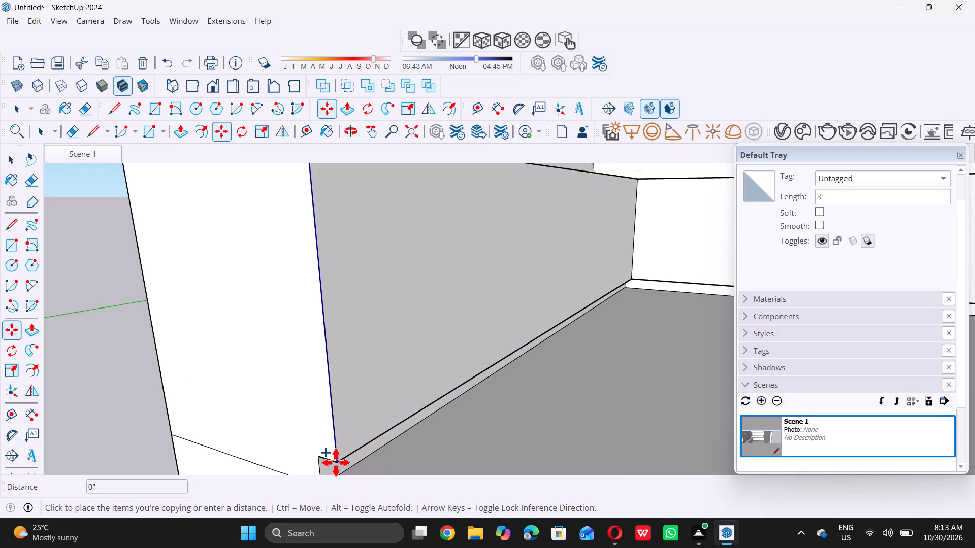
pyautogui.scroll(-10, 336, 462)
pyautogui.scroll(5, 501, 355)
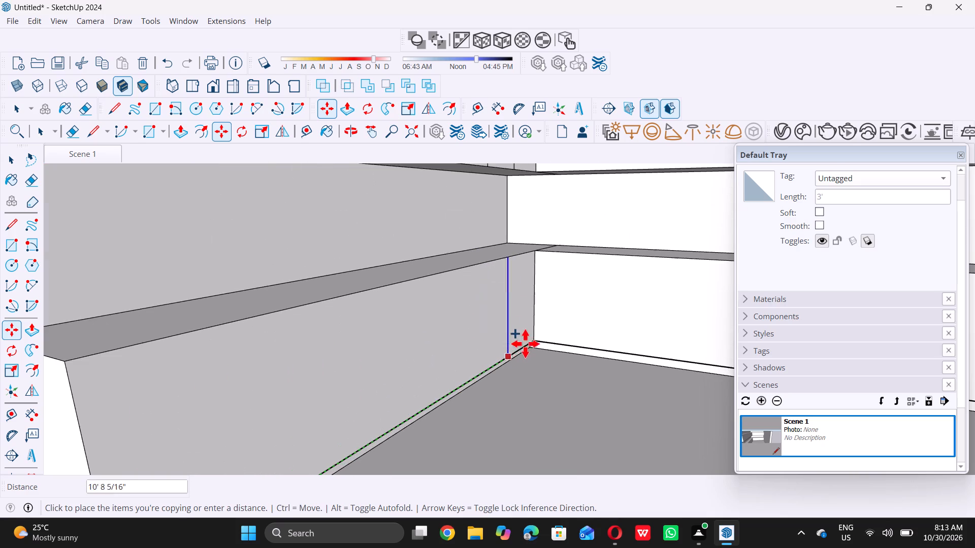
pyautogui.scroll(11, 526, 341)
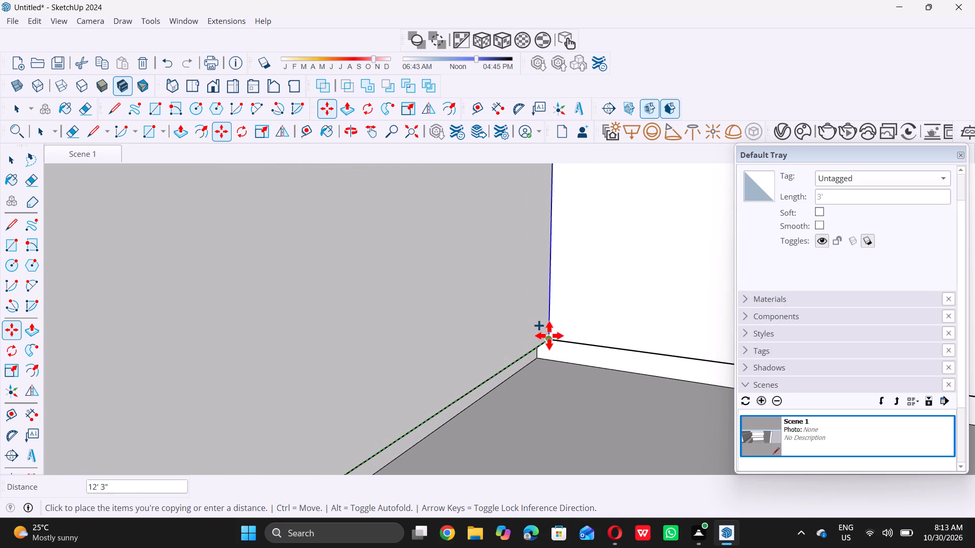
pyautogui.click(550, 335)
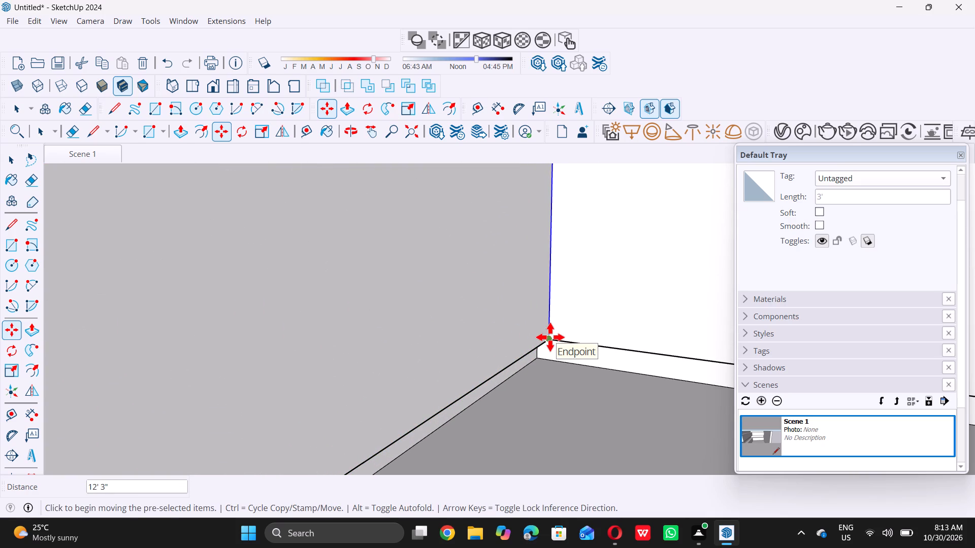
pyautogui.press('/')
pyautogui.press('8')
pyautogui.press('Return')
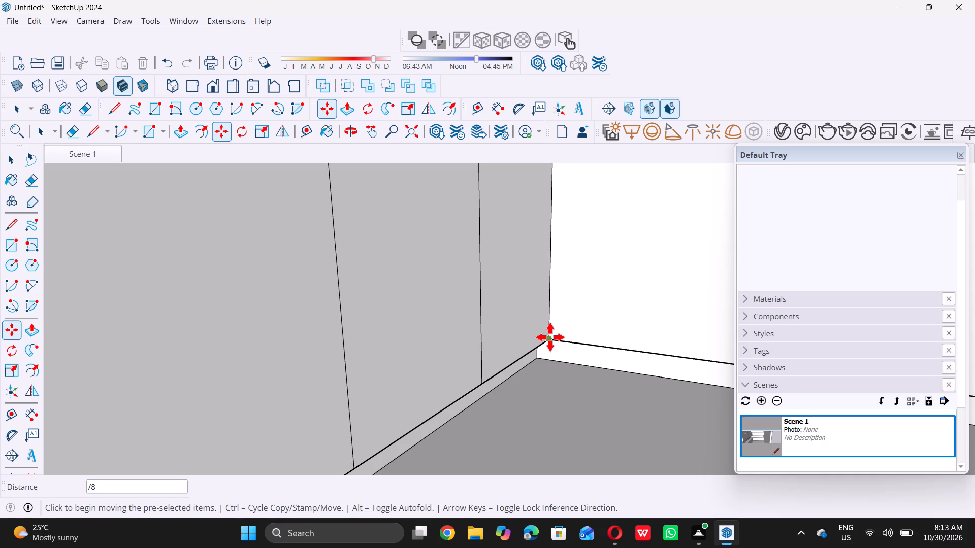
pyautogui.press('space')
# Examine the panel divisions on the left wall's upper and lower bands from the room's open front.
pyautogui.scroll(-6, 361, 396)
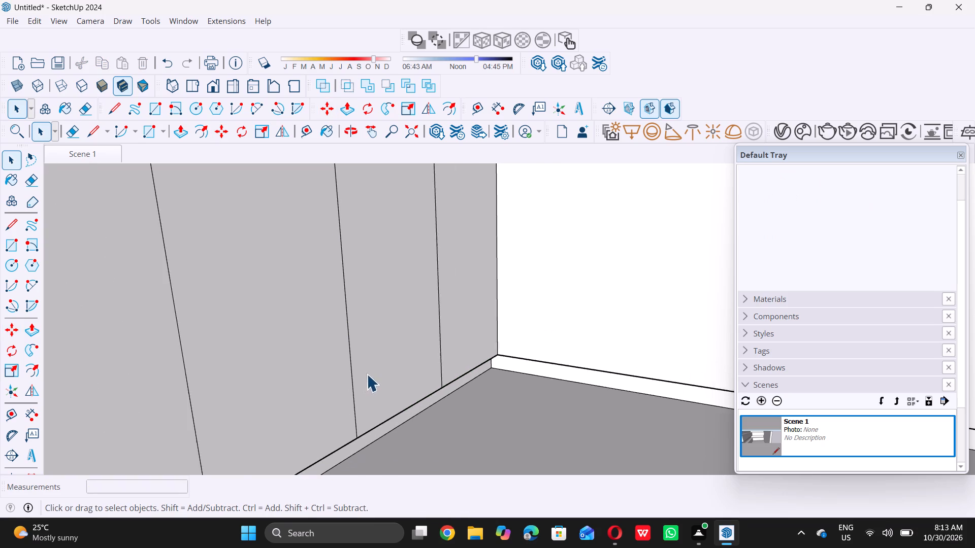
pyautogui.scroll(-20, 368, 372)
pyautogui.scroll(-1, 368, 372)
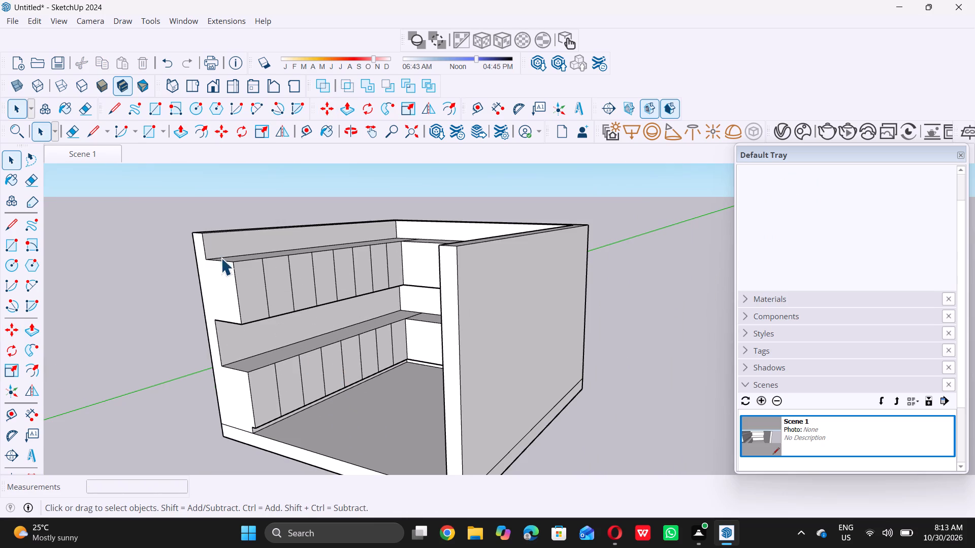
pyautogui.moveTo(226, 266); pyautogui.dragTo(253, 260, button='middle')
pyautogui.scroll(5, 255, 269)
pyautogui.scroll(-5, 255, 290)
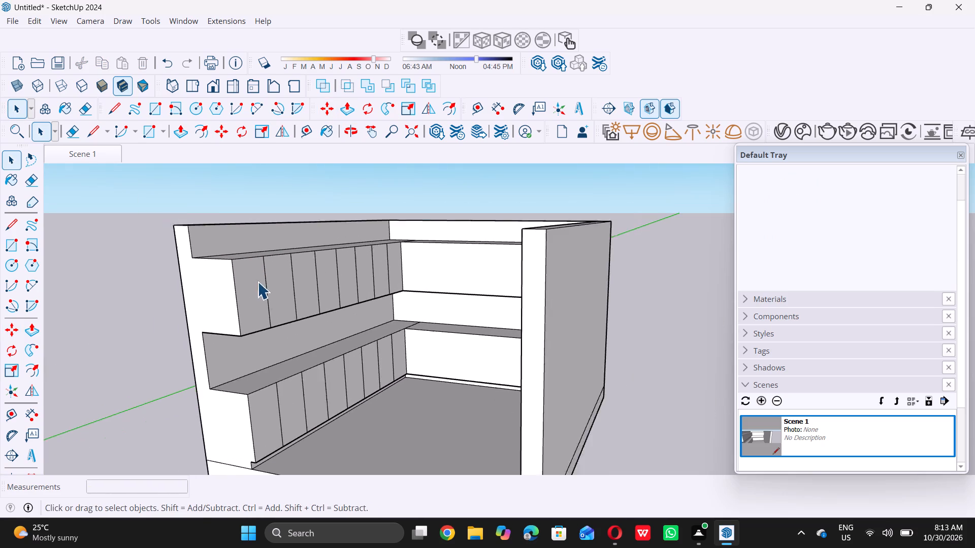
pyautogui.moveTo(265, 285); pyautogui.dragTo(230, 306, button='middle')
pyautogui.middleClick(230, 306)
pyautogui.middleClick(230, 304)
pyautogui.scroll(1, 234, 303)
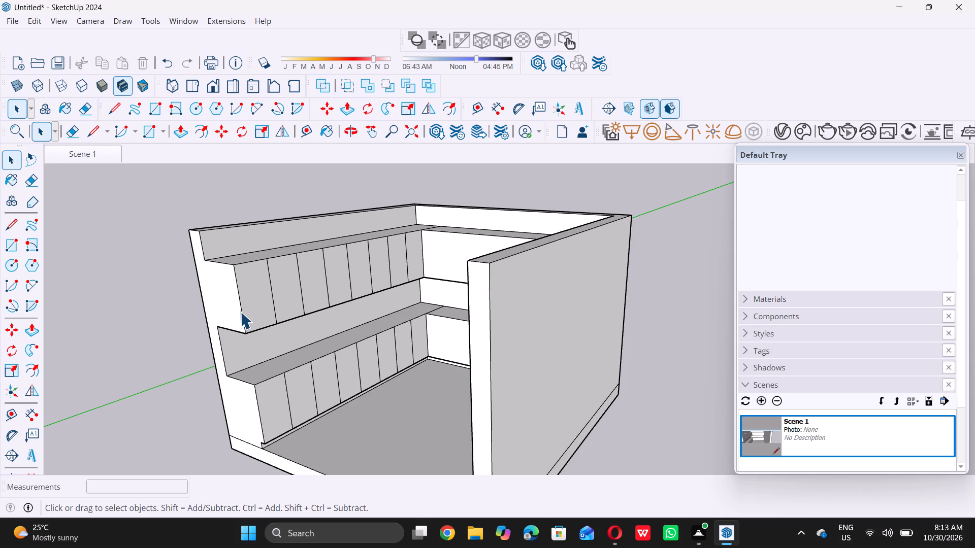
pyautogui.moveTo(247, 294); pyautogui.dragTo(268, 277, button='middle')
# Copy the front vertical edge and the seven panel divider lines of the left wall's upper band 1" toward the inner corner.
pyautogui.scroll(1, 267, 280)
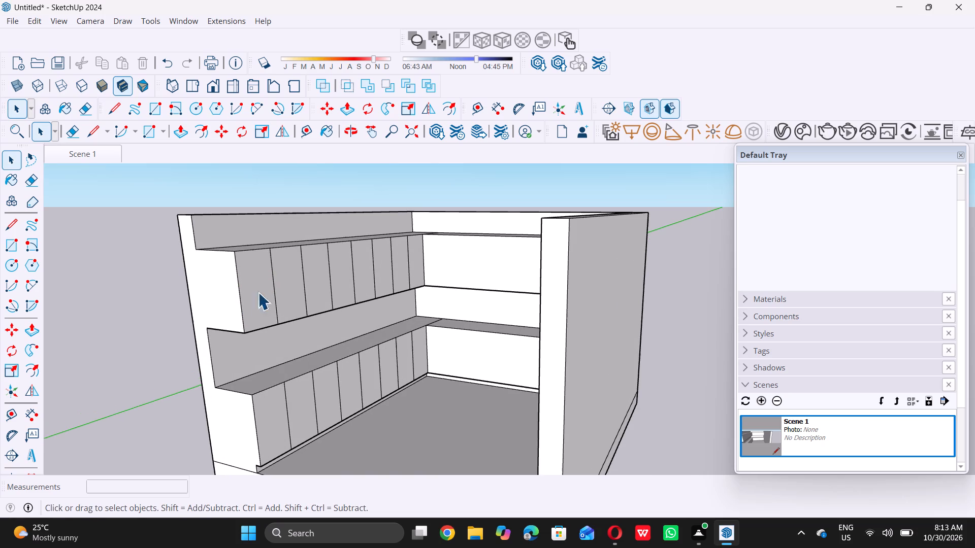
pyautogui.scroll(11, 232, 315)
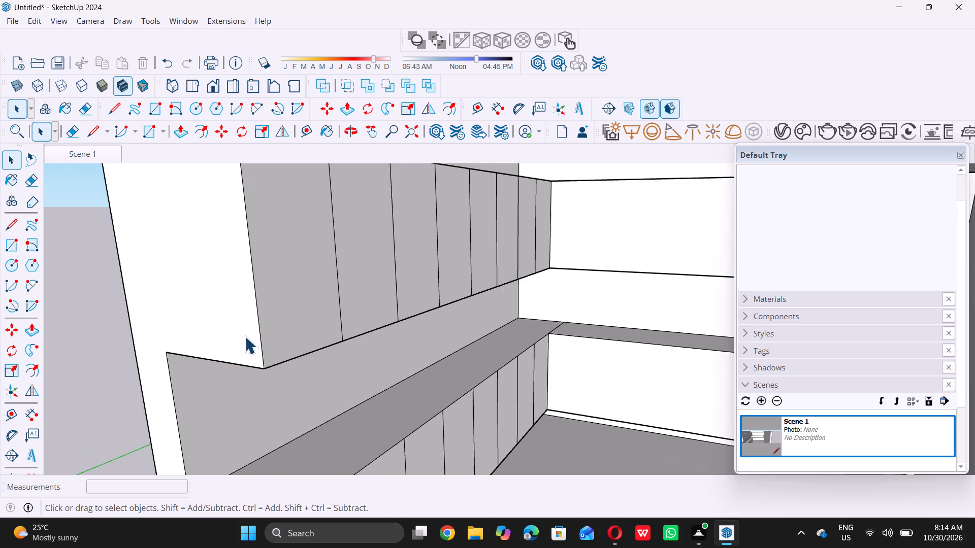
pyautogui.scroll(13, 254, 353)
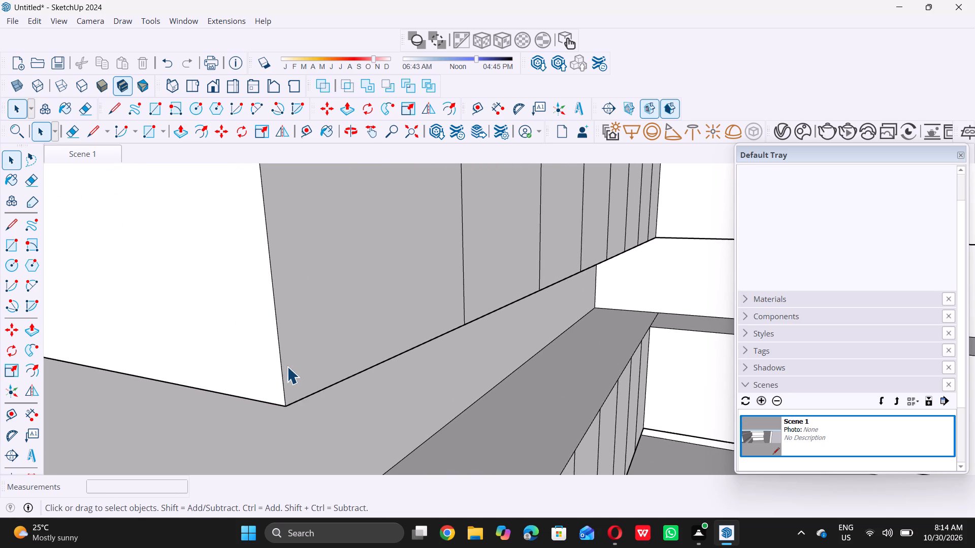
pyautogui.click(282, 376)
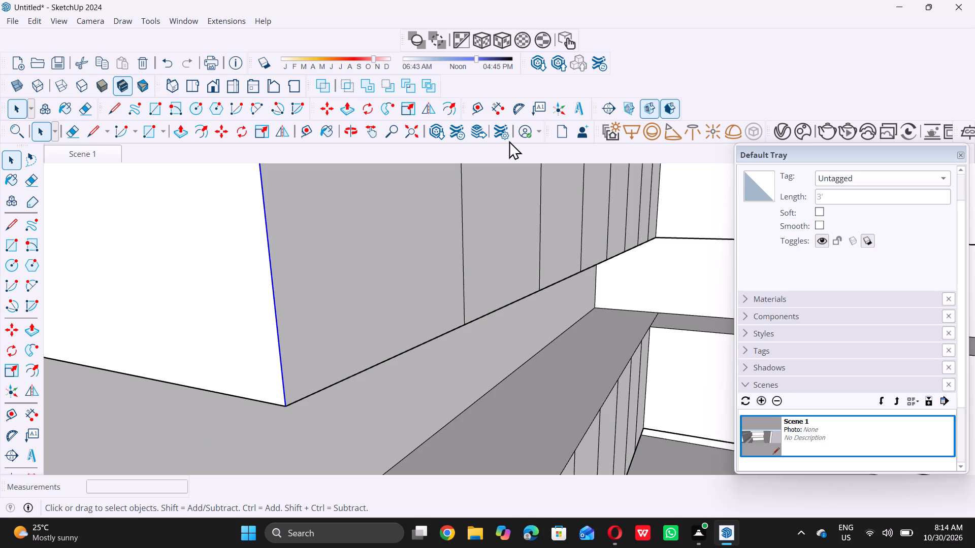
pyautogui.scroll(4, 470, 258)
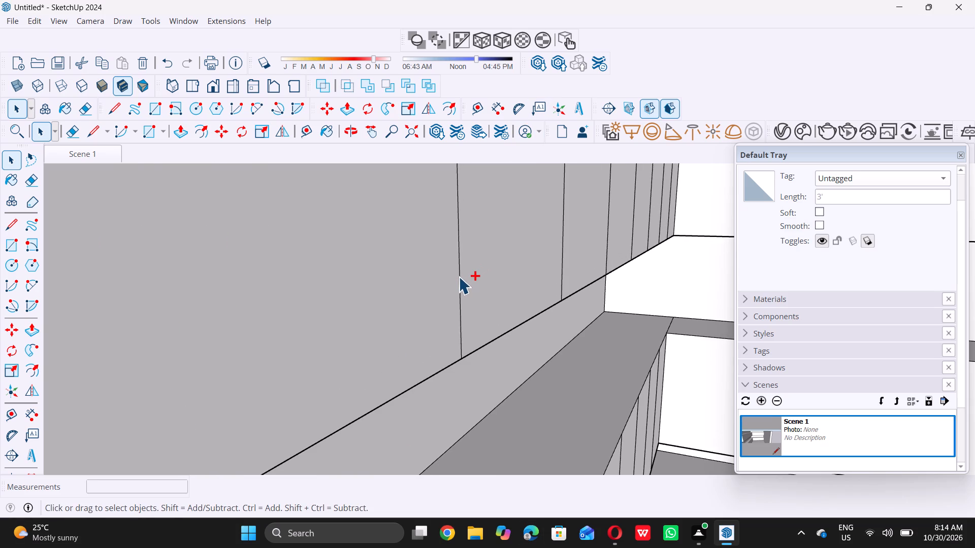
pyautogui.keyDown('ctrl'); pyautogui.click(458, 277); pyautogui.keyUp('ctrl')
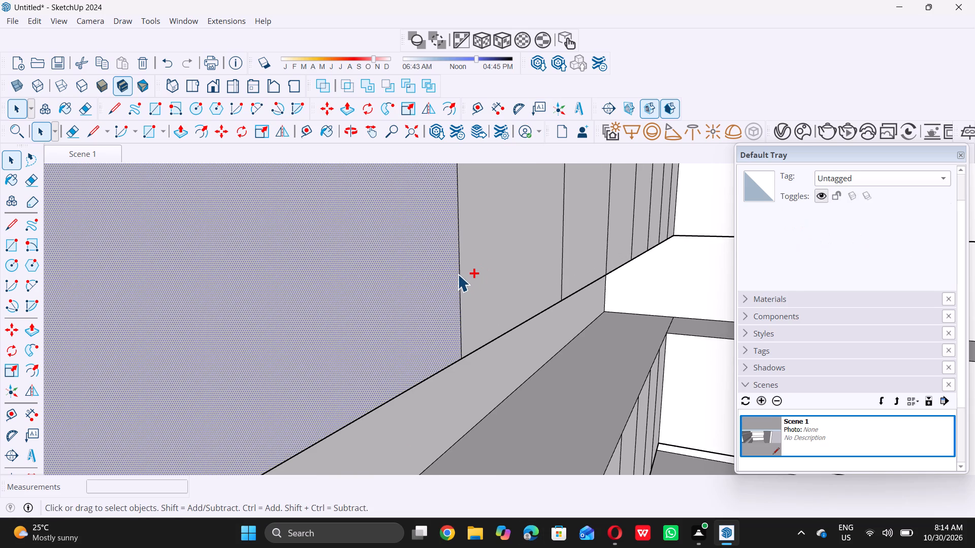
pyautogui.keyDown('ctrl'); pyautogui.click(459, 273); pyautogui.keyUp('ctrl')
pyautogui.scroll(-8, 459, 273)
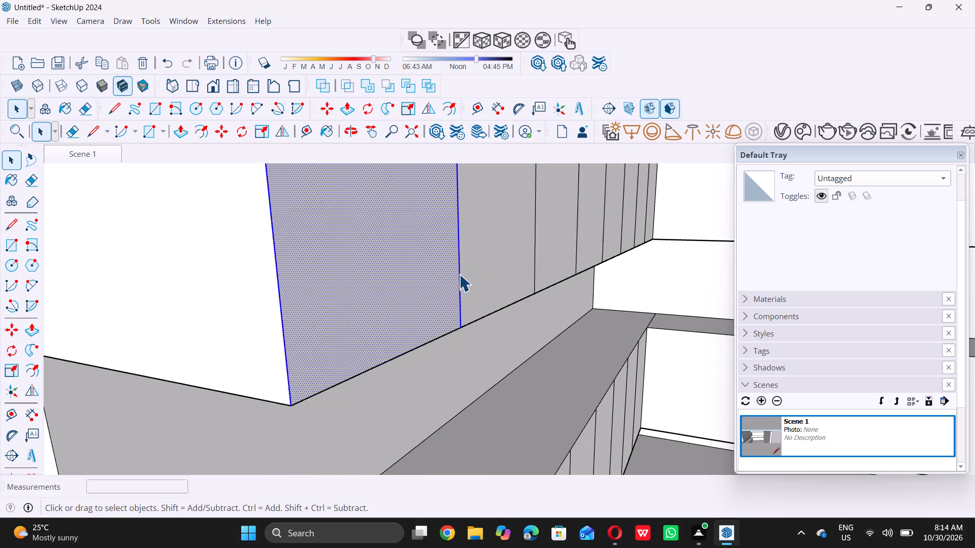
pyautogui.scroll(-2, 459, 274)
pyautogui.keyDown('shift'); pyautogui.click(383, 287); pyautogui.keyUp('shift')
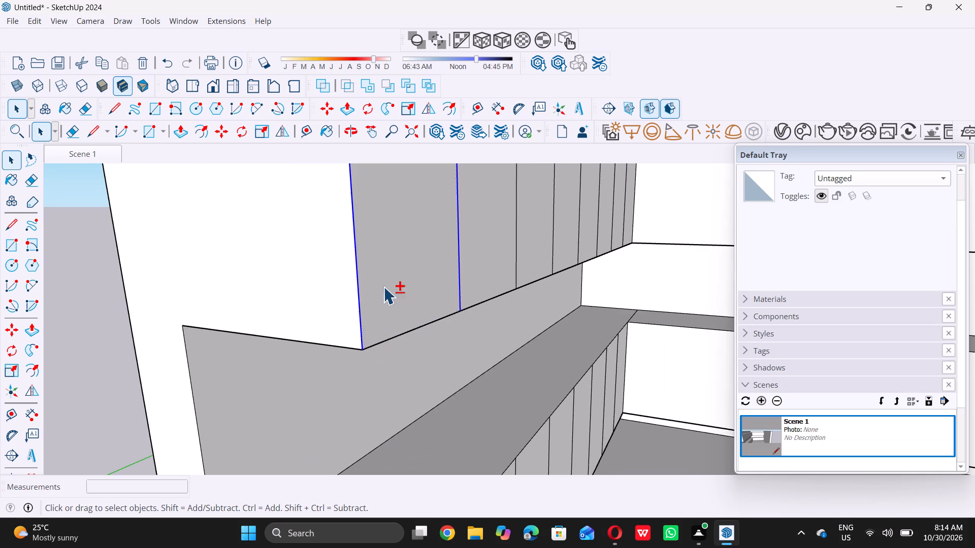
pyautogui.scroll(-5, 422, 318)
pyautogui.keyDown('ctrl'); pyautogui.scroll(2, 499, 269); pyautogui.keyUp('ctrl')
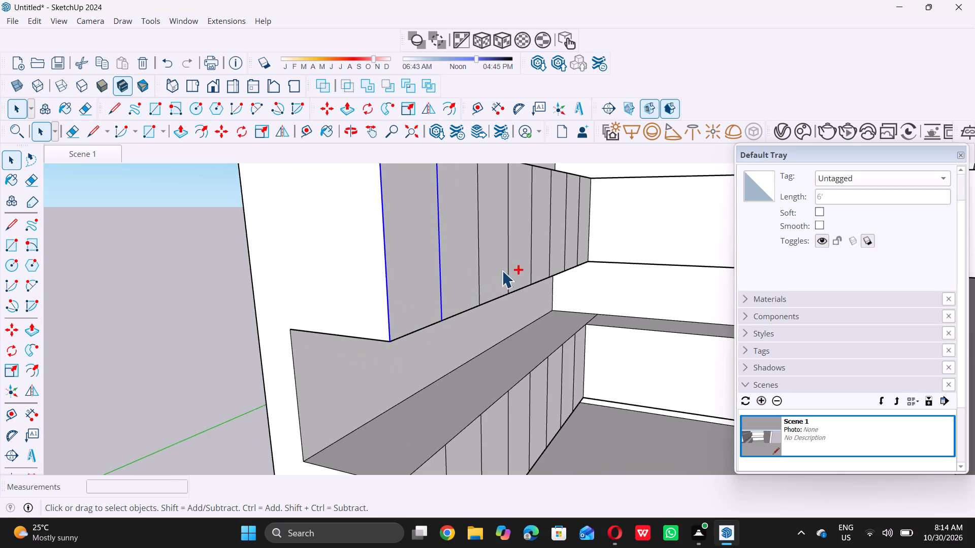
pyautogui.keyDown('ctrl'); pyautogui.scroll(4, 502, 270); pyautogui.keyUp('ctrl')
pyautogui.keyDown('ctrl'); pyautogui.scroll(5, 449, 317); pyautogui.keyUp('ctrl')
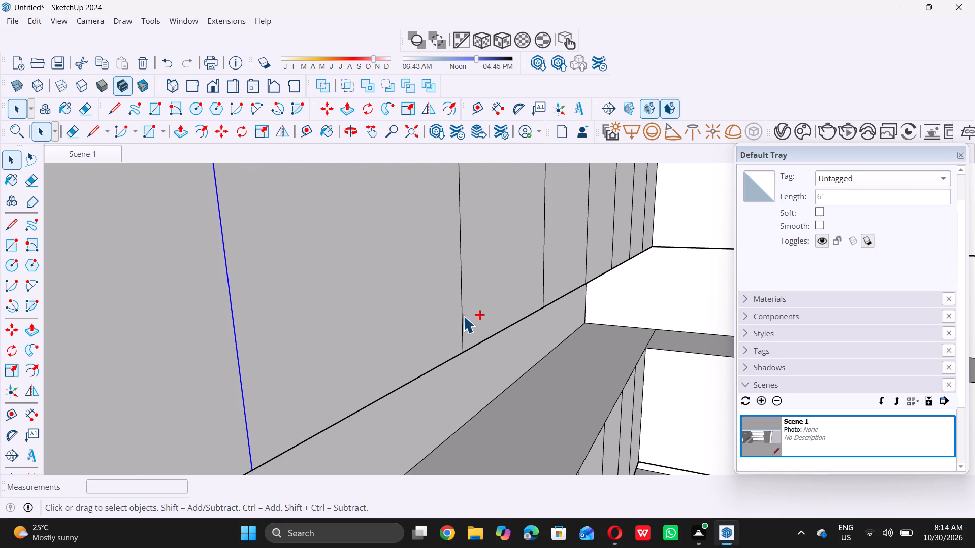
pyautogui.keyDown('ctrl'); pyautogui.click(462, 315); pyautogui.keyUp('ctrl')
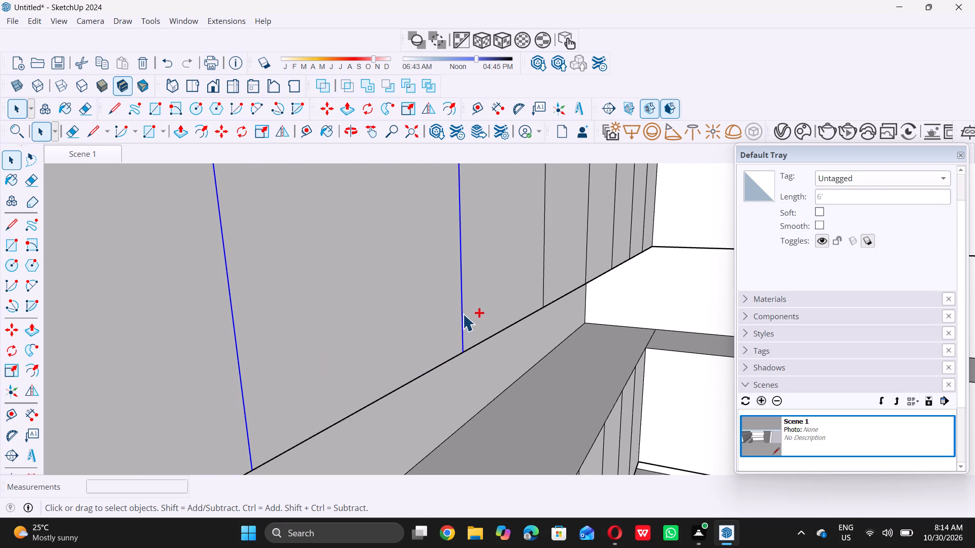
pyautogui.keyDown('ctrl'); pyautogui.click(544, 280); pyautogui.keyUp('ctrl')
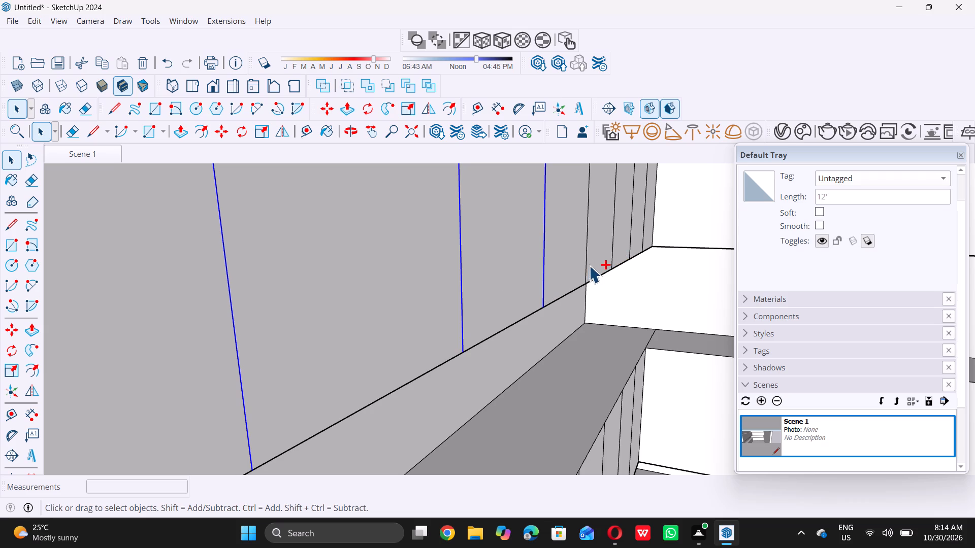
pyautogui.keyDown('ctrl'); pyautogui.click(586, 264); pyautogui.keyUp('ctrl')
pyautogui.keyDown('ctrl'); pyautogui.scroll(-10, 530, 301); pyautogui.keyUp('ctrl')
pyautogui.keyDown('ctrl'); pyautogui.scroll(6, 625, 250); pyautogui.keyUp('ctrl')
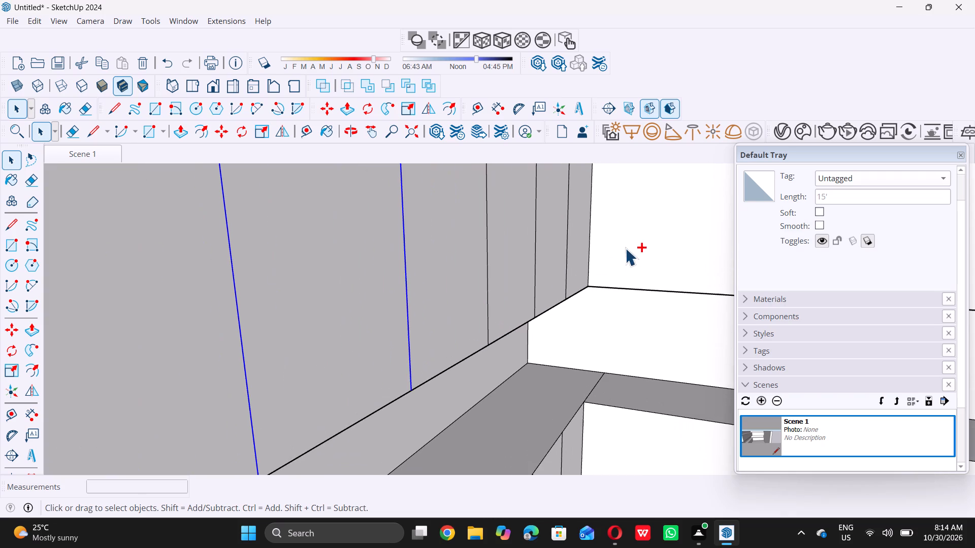
pyautogui.keyDown('ctrl'); pyautogui.click(488, 303); pyautogui.keyUp('ctrl')
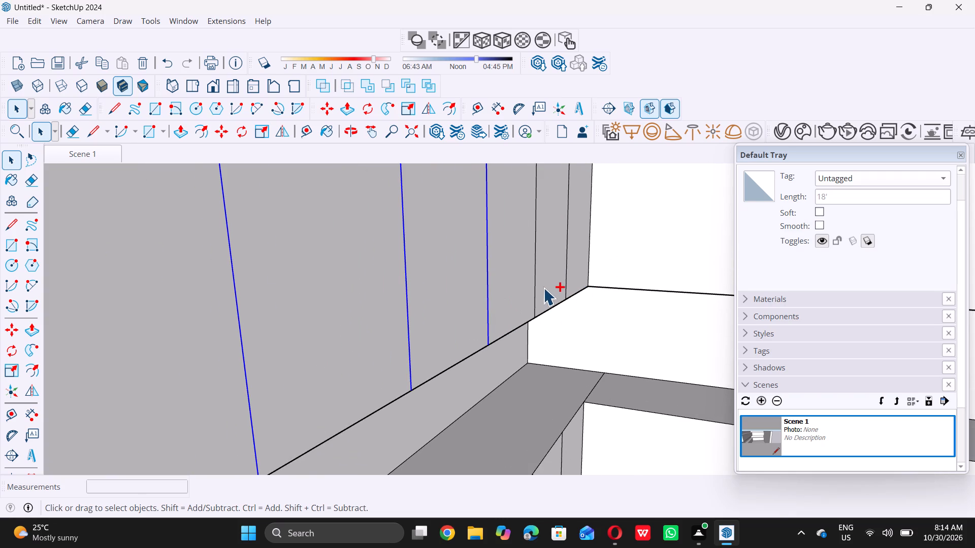
pyautogui.keyDown('ctrl'); pyautogui.scroll(3, 542, 287); pyautogui.keyUp('ctrl')
pyautogui.keyDown('ctrl'); pyautogui.click(531, 290); pyautogui.keyUp('ctrl')
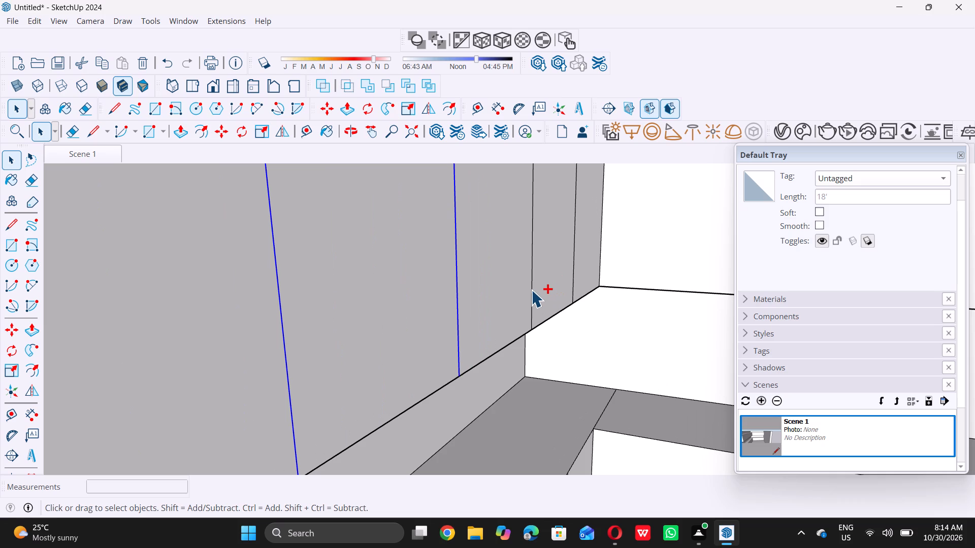
pyautogui.keyDown('ctrl'); pyautogui.click(575, 278); pyautogui.keyUp('ctrl')
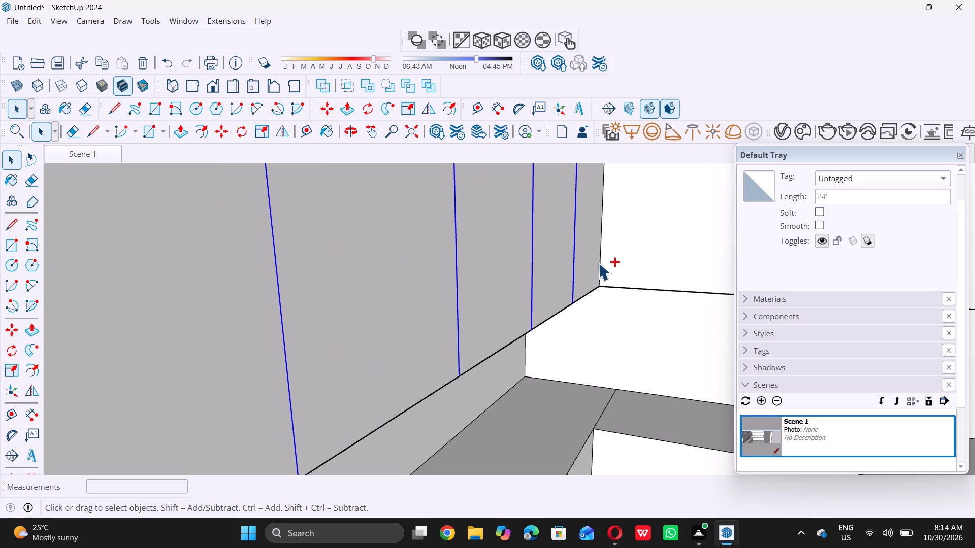
pyautogui.keyDown('ctrl'); pyautogui.scroll(-11, 597, 263); pyautogui.keyUp('ctrl')
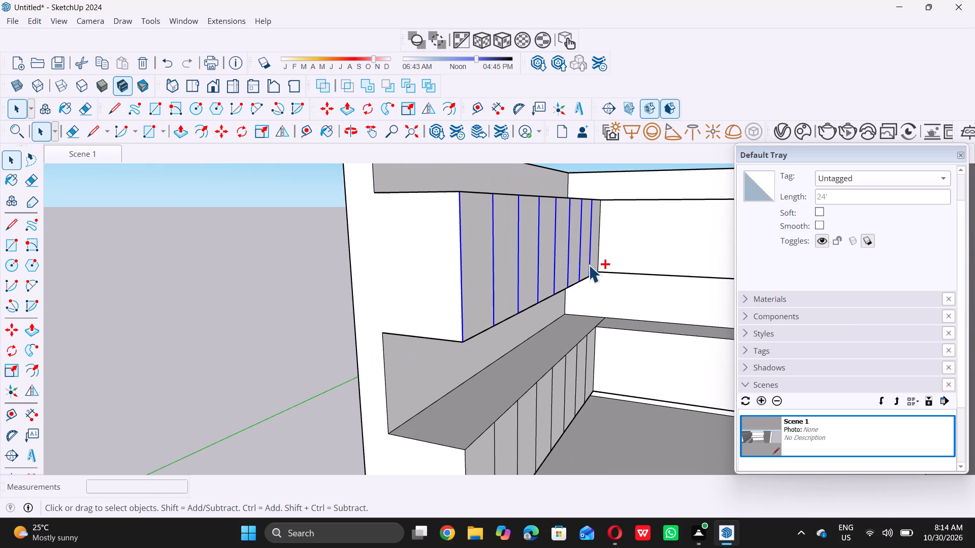
pyautogui.keyDown('ctrl'); pyautogui.scroll(11, 449, 332); pyautogui.keyUp('ctrl')
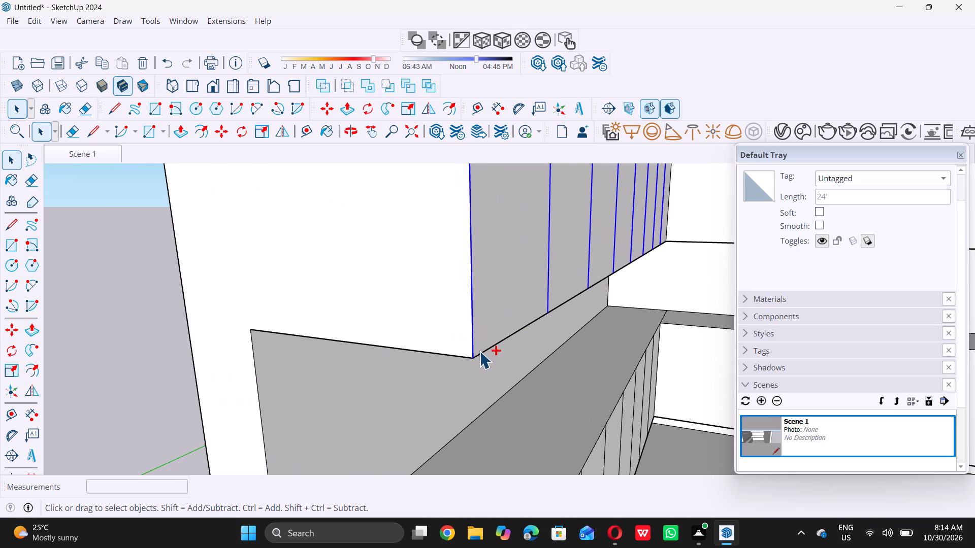
pyautogui.press('m')
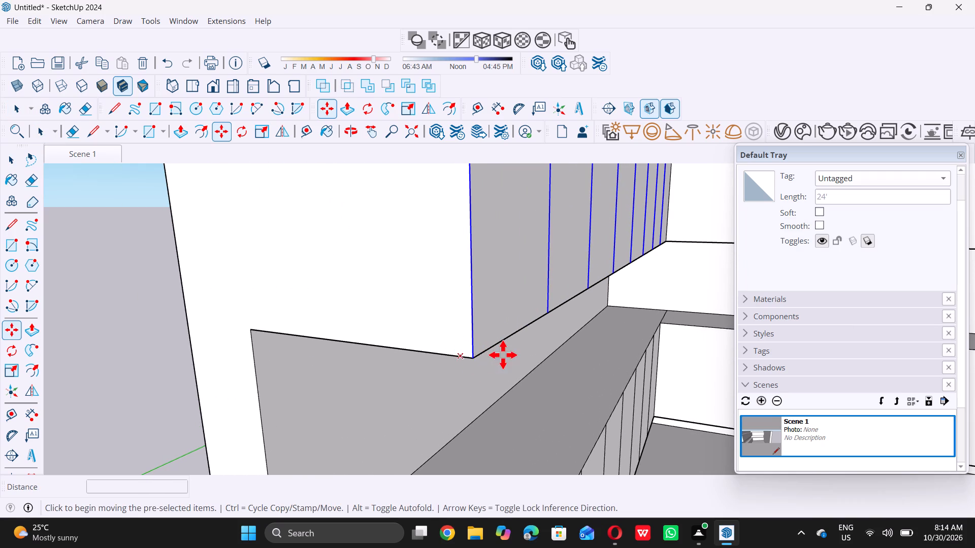
pyautogui.scroll(4, 503, 355)
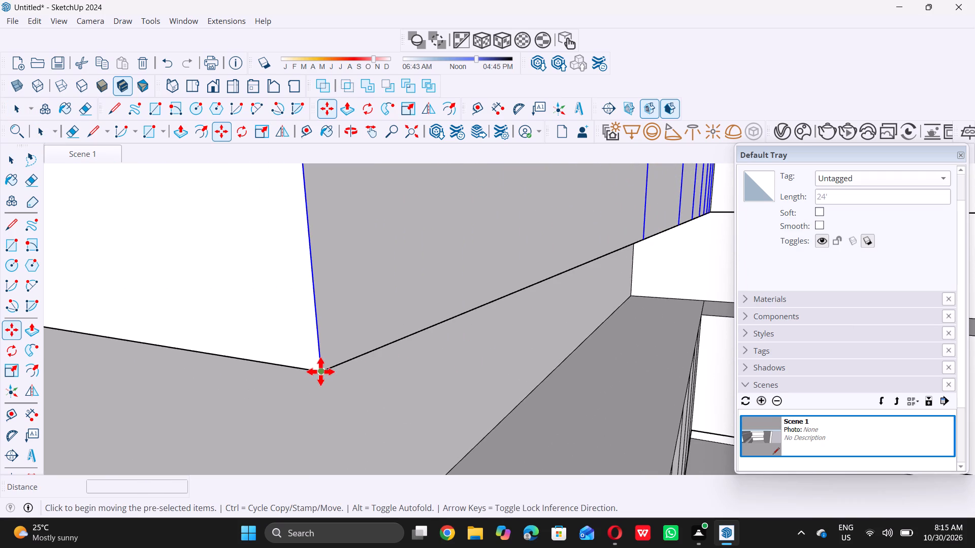
pyautogui.scroll(-9, 320, 371)
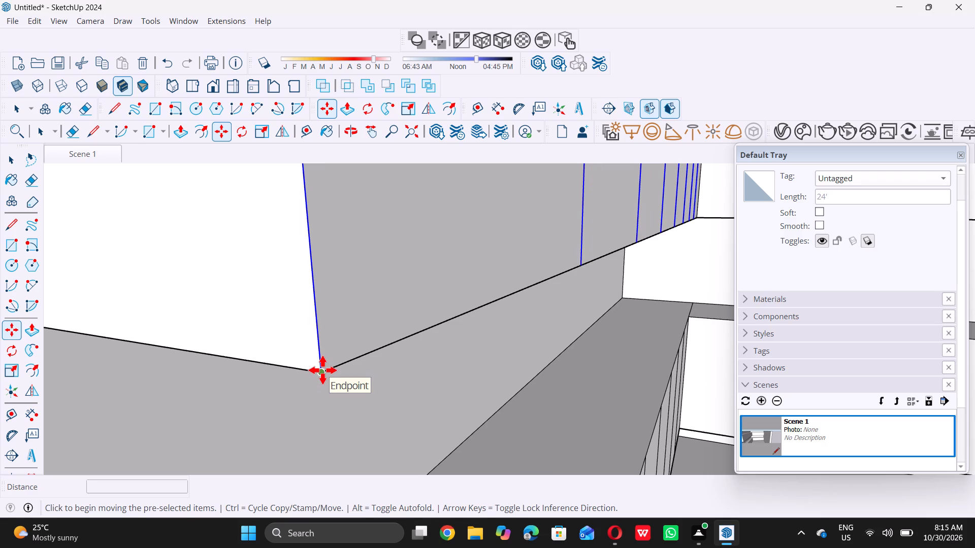
pyautogui.click(322, 370)
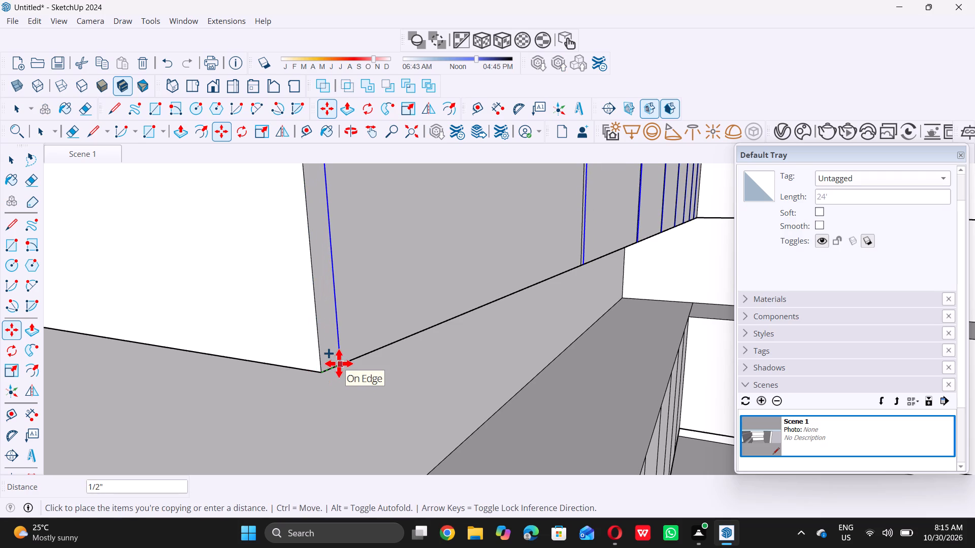
pyautogui.press('1')
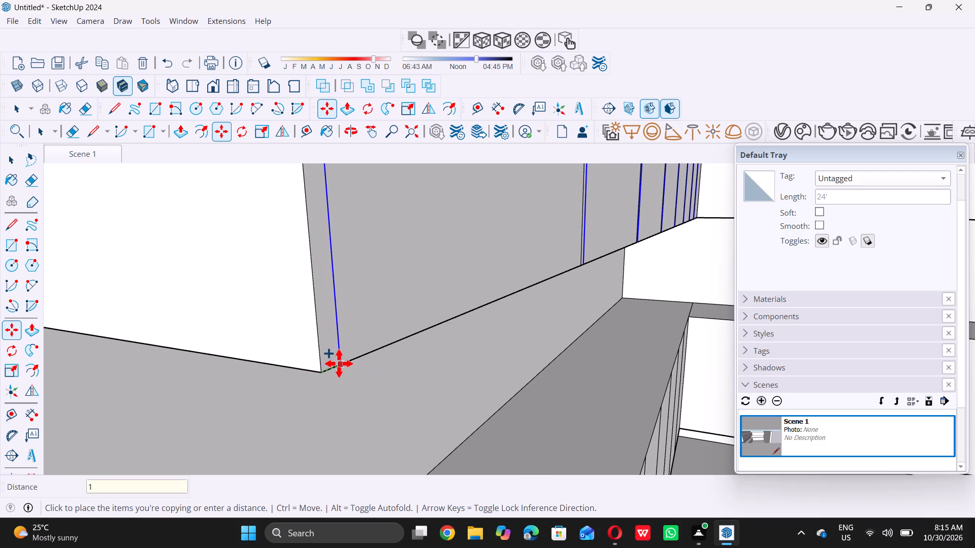
pyautogui.hotkey('shift', '"')
pyautogui.press('Return')
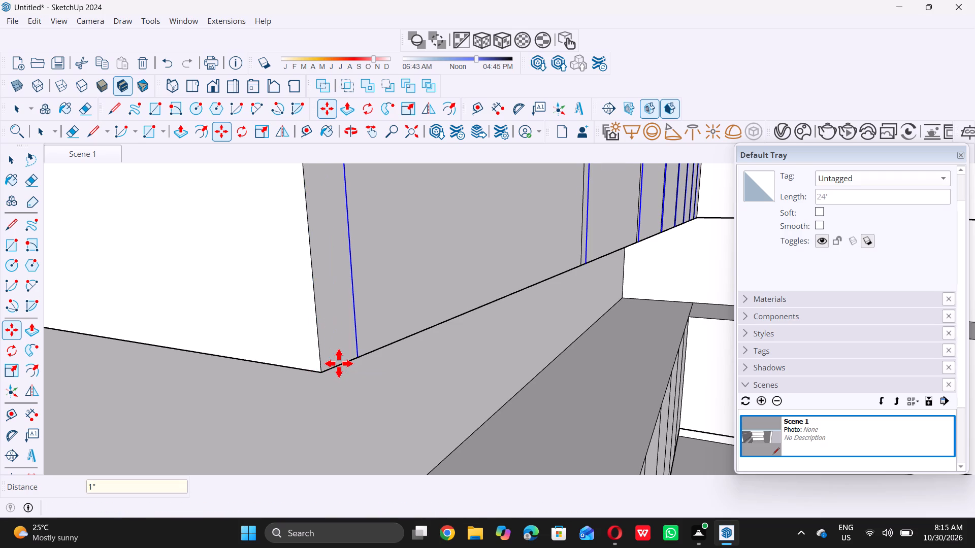
pyautogui.scroll(-5, 339, 365)
pyautogui.press('space')
pyautogui.scroll(-3, 340, 369)
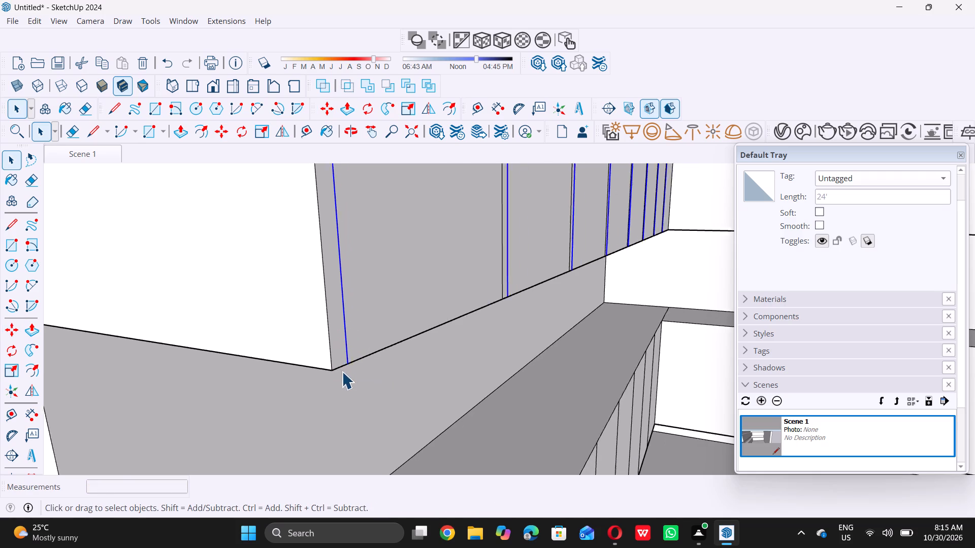
pyautogui.scroll(-17, 342, 371)
pyautogui.moveTo(205, 390); pyautogui.dragTo(204, 404)
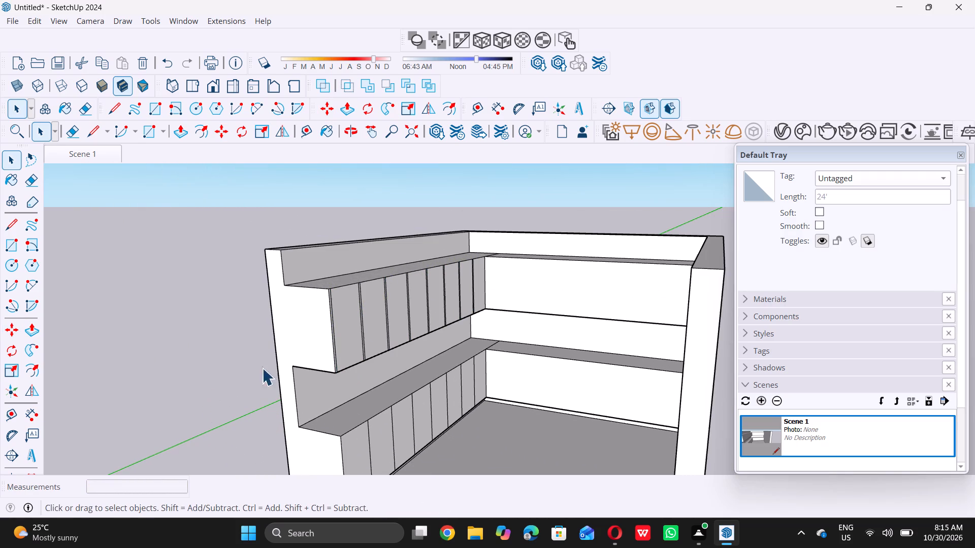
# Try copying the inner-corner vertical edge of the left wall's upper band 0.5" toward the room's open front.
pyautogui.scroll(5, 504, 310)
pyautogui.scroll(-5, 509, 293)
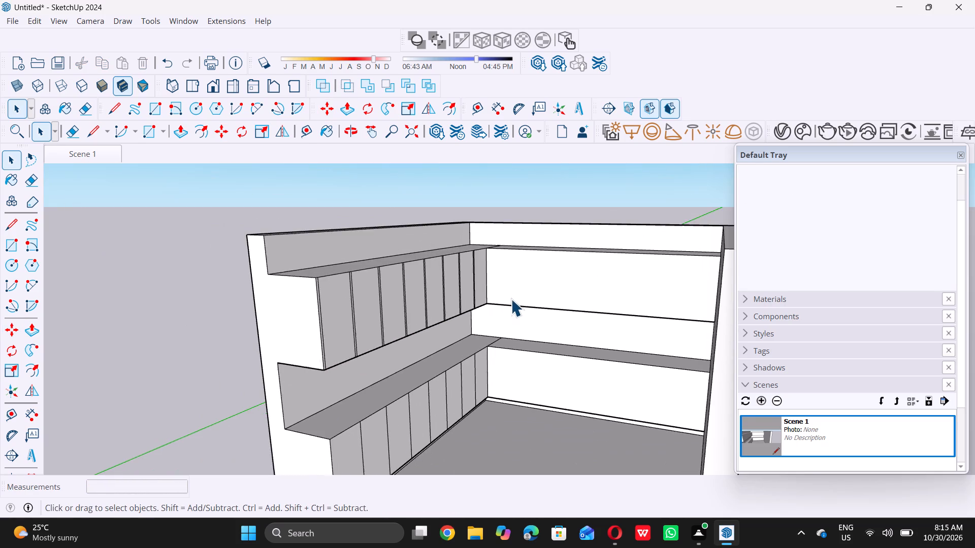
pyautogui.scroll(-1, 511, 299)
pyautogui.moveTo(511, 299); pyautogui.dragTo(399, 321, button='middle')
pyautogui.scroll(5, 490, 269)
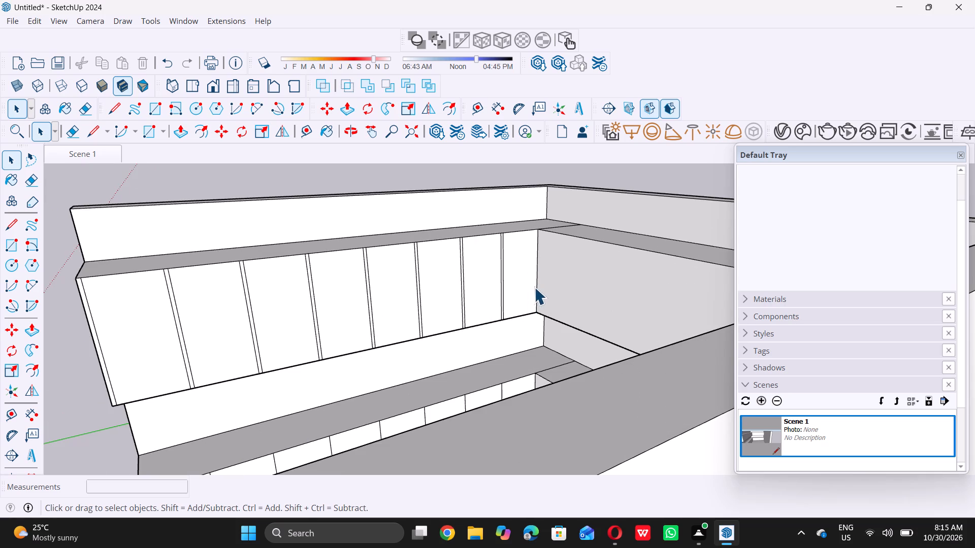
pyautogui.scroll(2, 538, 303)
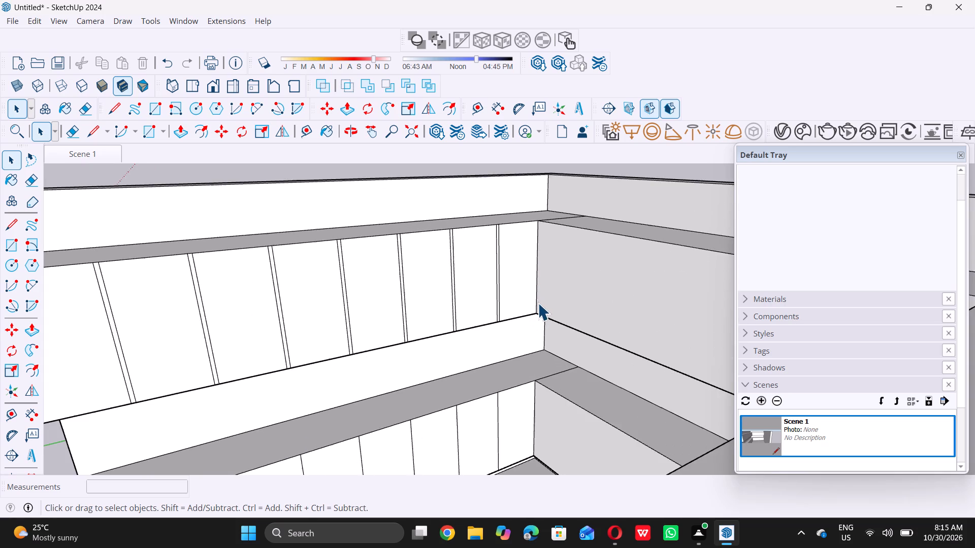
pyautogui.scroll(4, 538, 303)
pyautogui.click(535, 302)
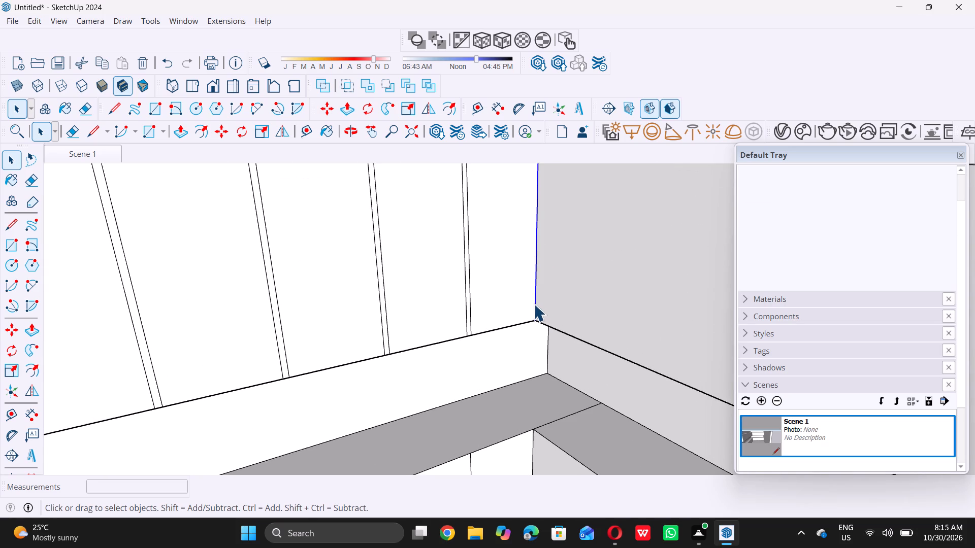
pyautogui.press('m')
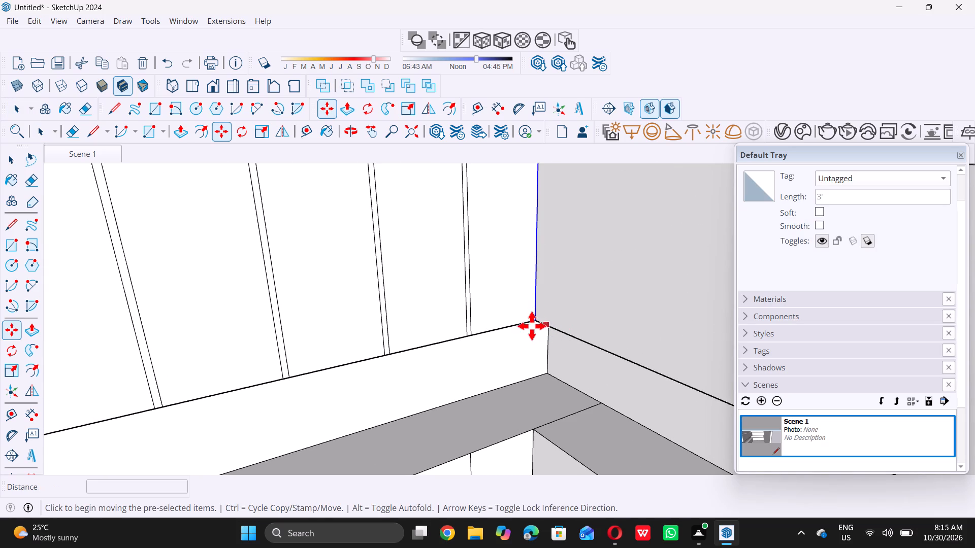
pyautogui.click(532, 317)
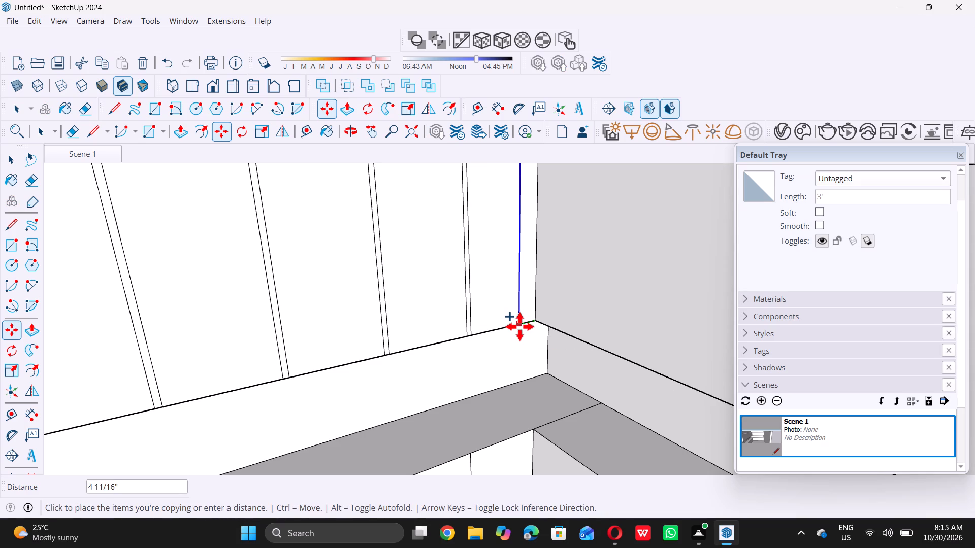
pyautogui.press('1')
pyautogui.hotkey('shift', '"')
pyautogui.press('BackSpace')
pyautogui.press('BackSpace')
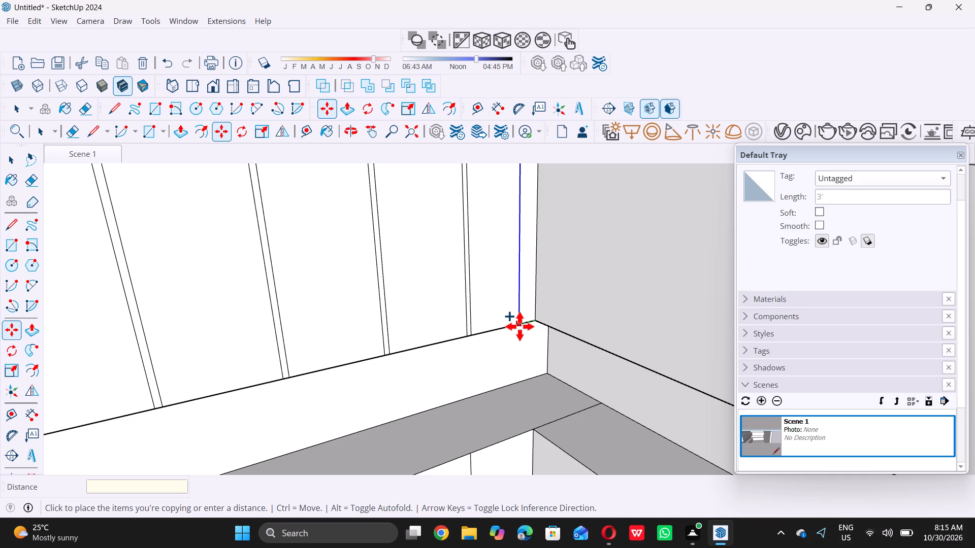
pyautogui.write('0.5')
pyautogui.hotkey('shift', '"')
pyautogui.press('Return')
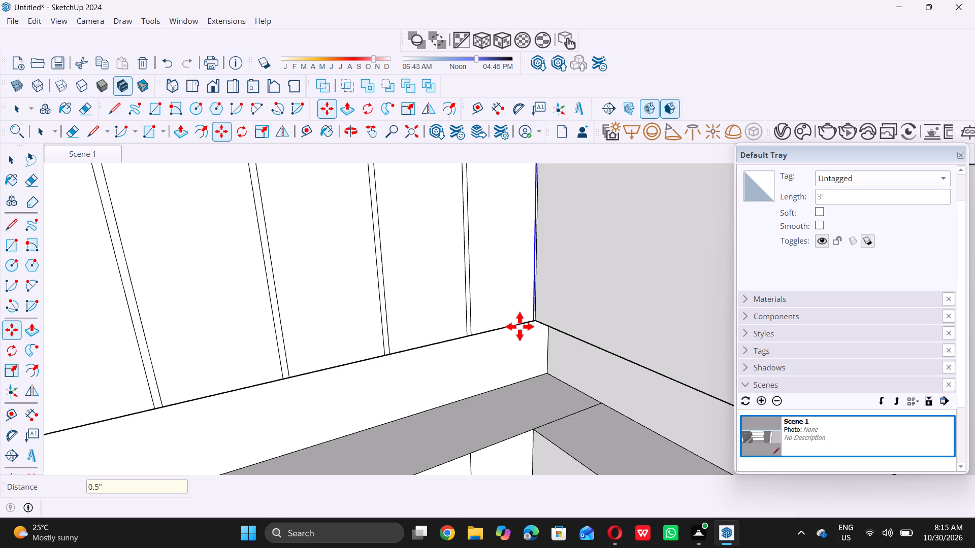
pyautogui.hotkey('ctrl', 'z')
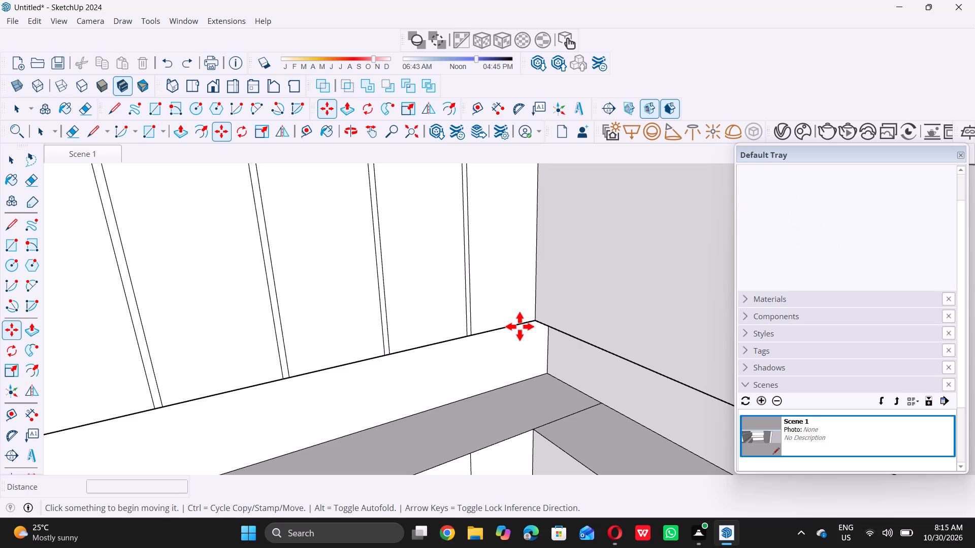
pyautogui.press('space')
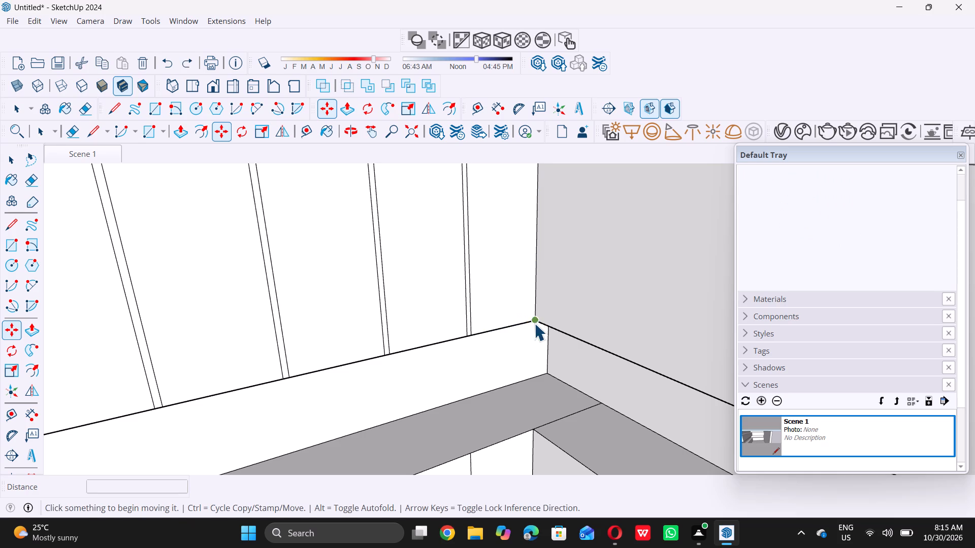
# Copy the inner-corner vertical edge of the left wall's upper band 1" toward the room's open front.
pyautogui.scroll(4, 536, 307)
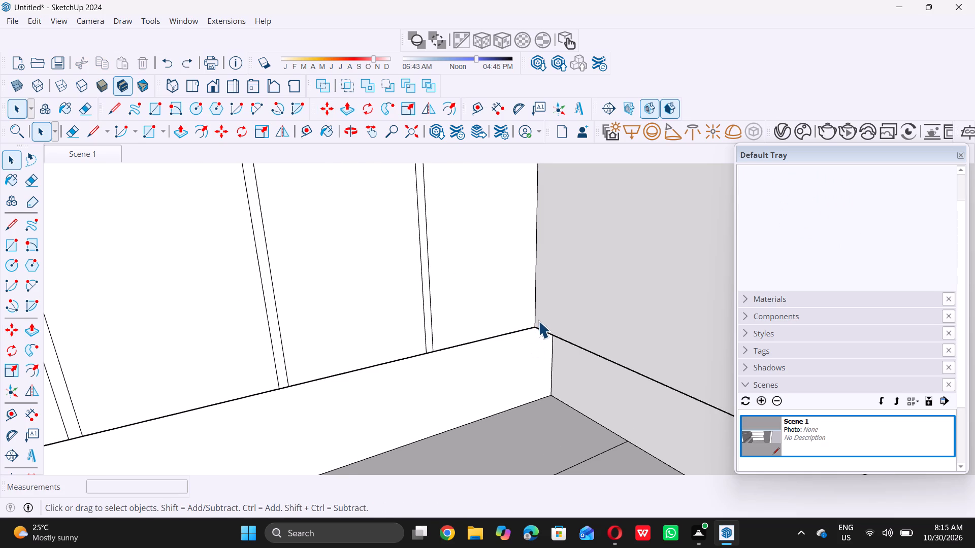
pyautogui.doubleClick(534, 325)
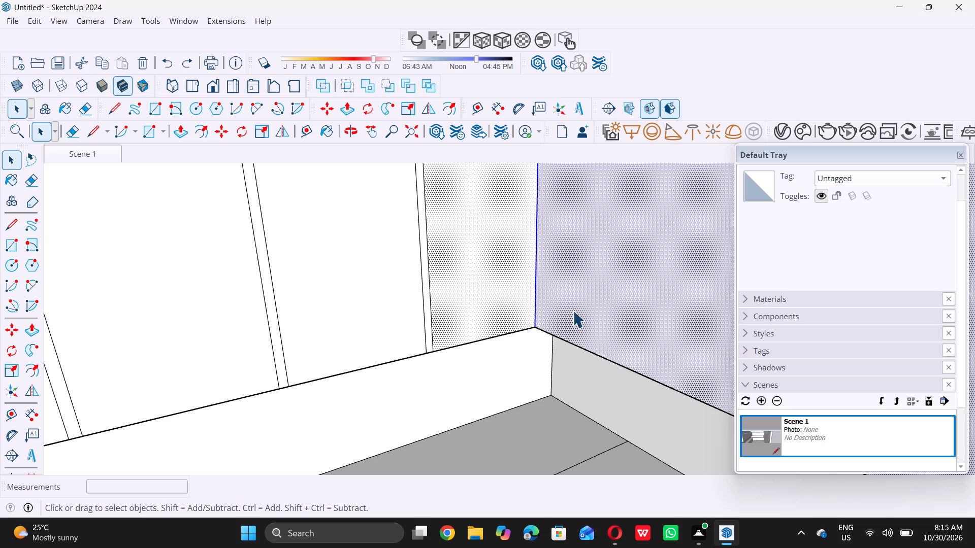
pyautogui.keyDown('shift'); pyautogui.doubleClick(612, 293); pyautogui.keyUp('shift')
pyautogui.keyDown('shift'); pyautogui.click(481, 306); pyautogui.keyUp('shift')
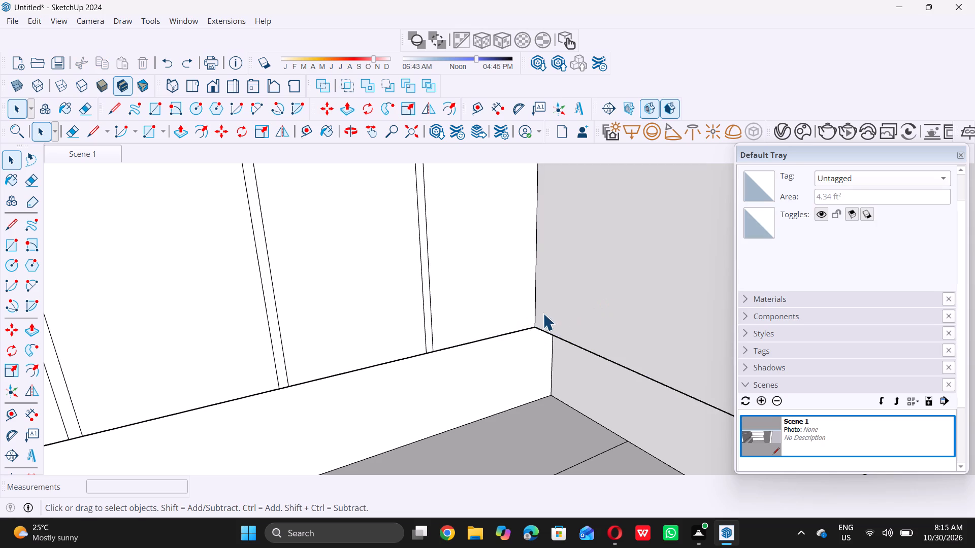
pyautogui.scroll(3, 534, 315)
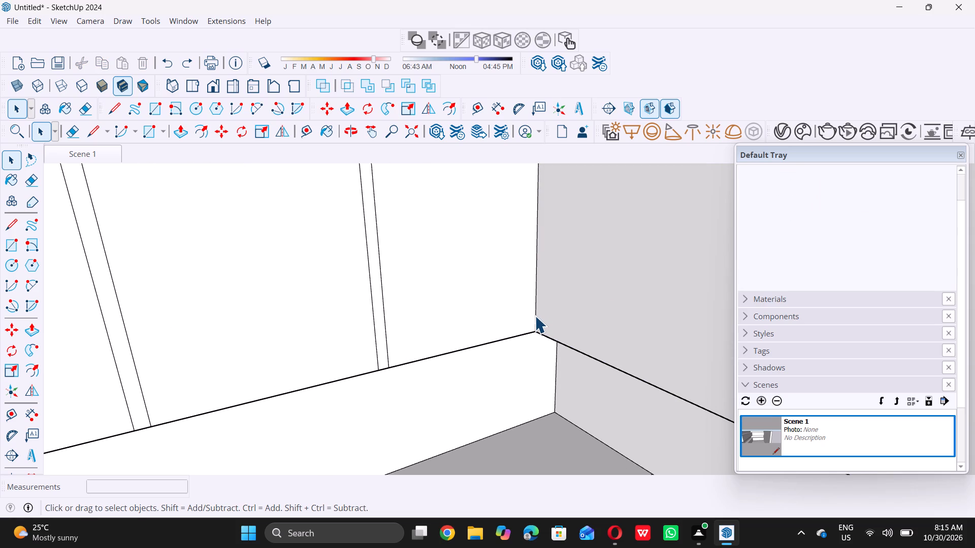
pyautogui.click(535, 316)
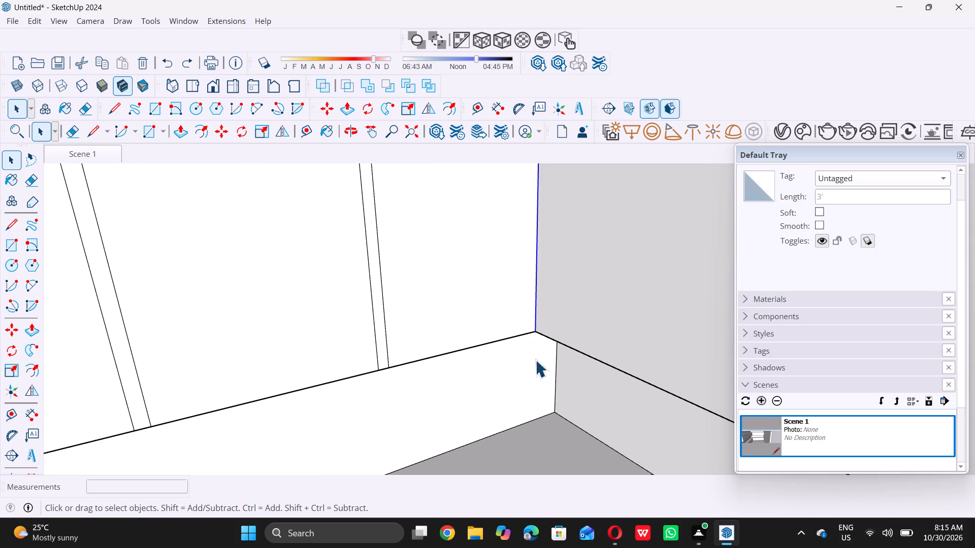
pyautogui.press('m')
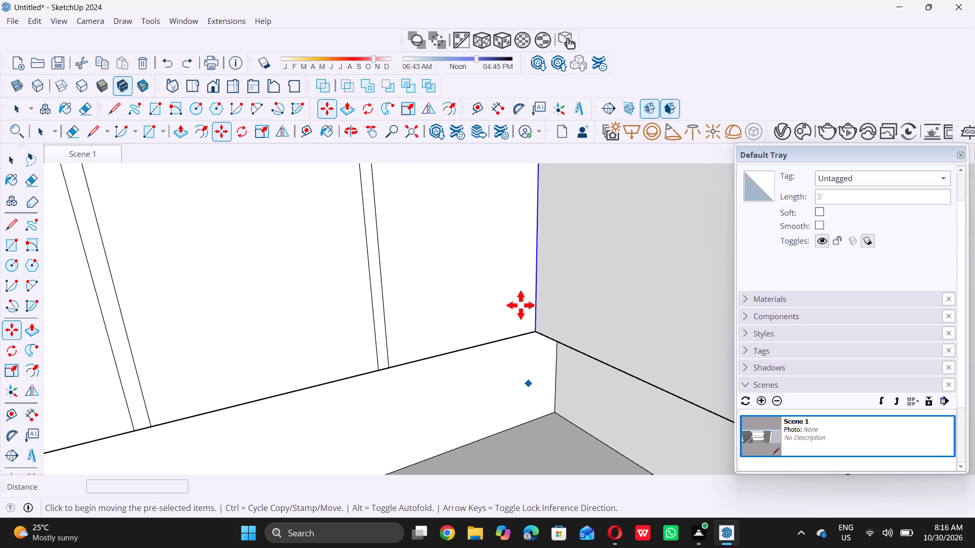
pyautogui.scroll(1, 534, 330)
pyautogui.doubleClick(534, 331)
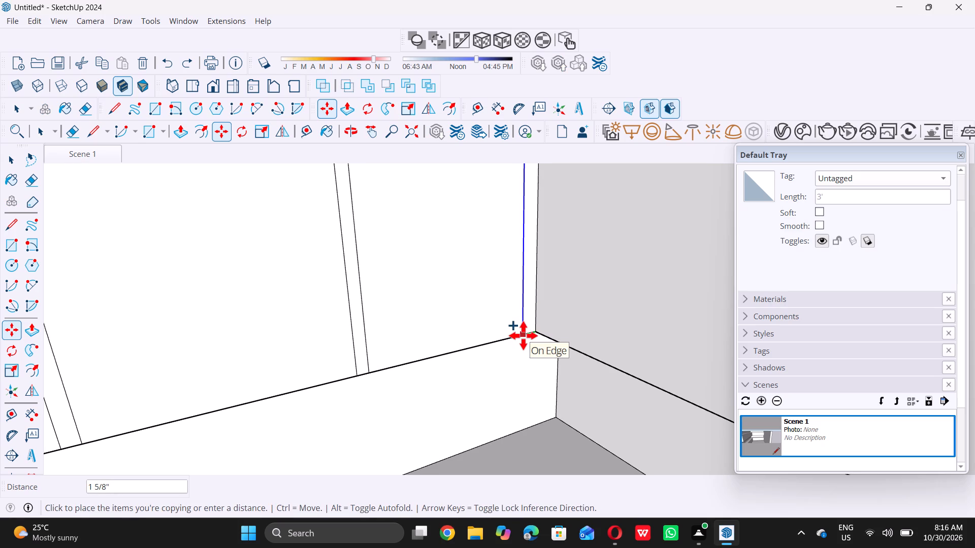
pyautogui.press('1')
pyautogui.hotkey('shift', '"')
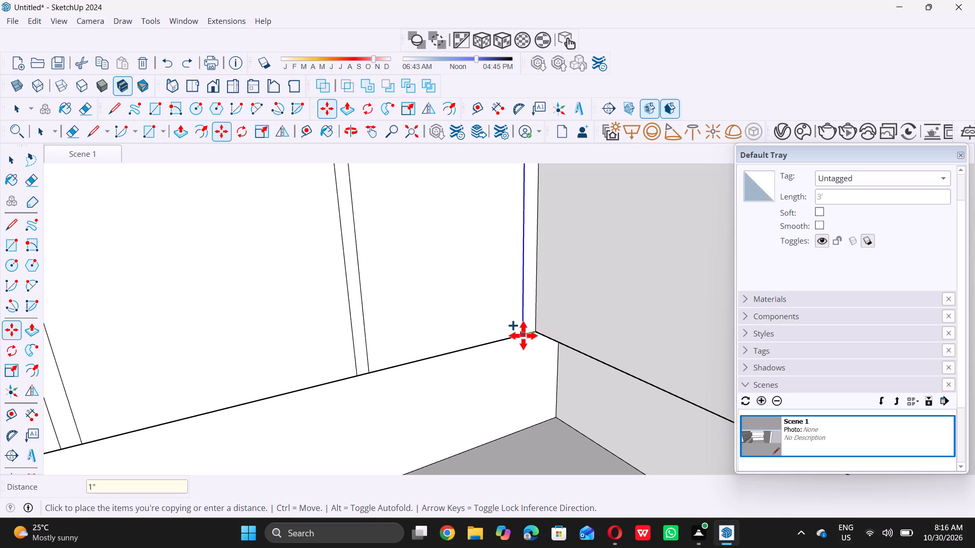
pyautogui.press('Return')
pyautogui.press('space')
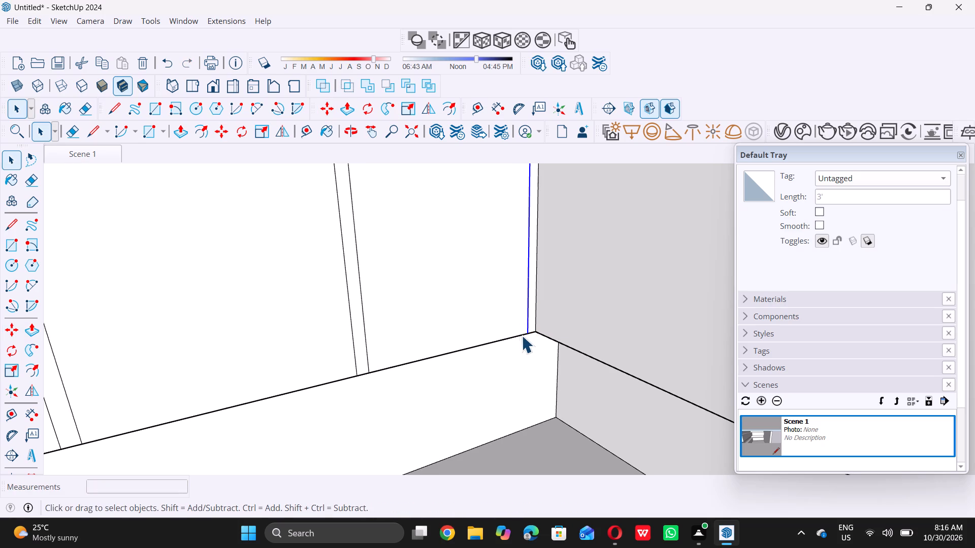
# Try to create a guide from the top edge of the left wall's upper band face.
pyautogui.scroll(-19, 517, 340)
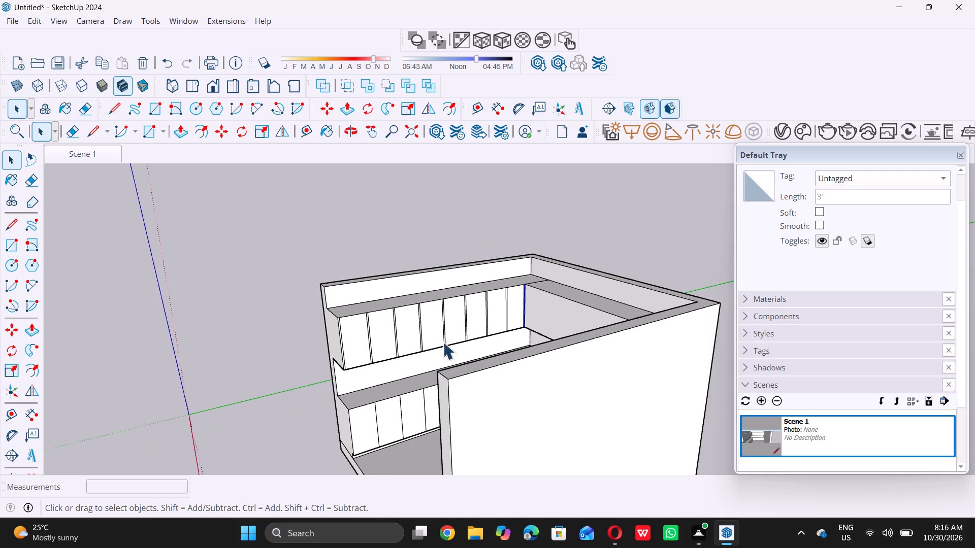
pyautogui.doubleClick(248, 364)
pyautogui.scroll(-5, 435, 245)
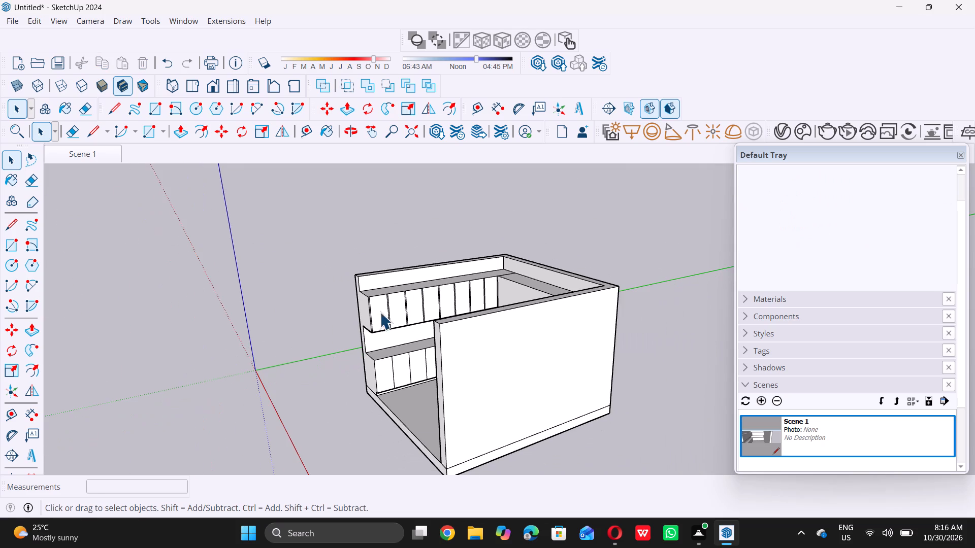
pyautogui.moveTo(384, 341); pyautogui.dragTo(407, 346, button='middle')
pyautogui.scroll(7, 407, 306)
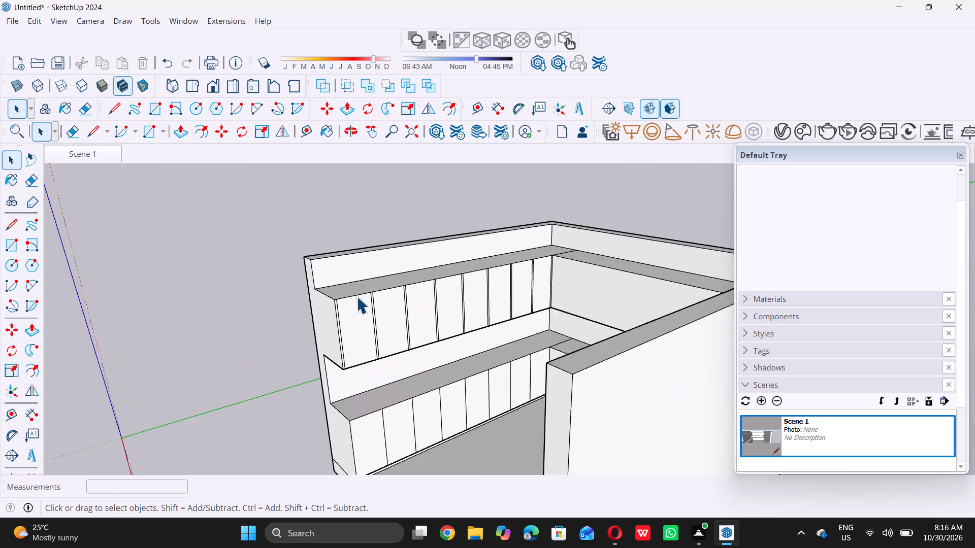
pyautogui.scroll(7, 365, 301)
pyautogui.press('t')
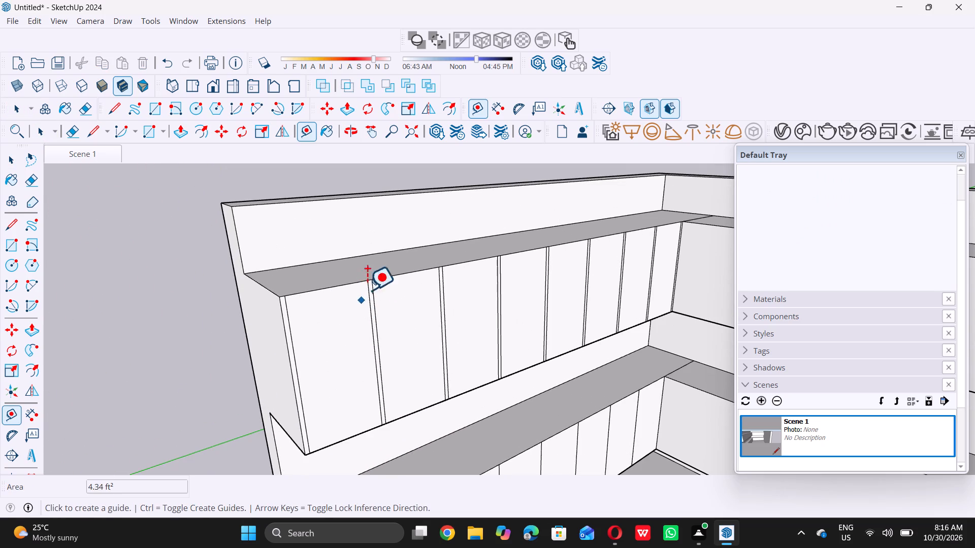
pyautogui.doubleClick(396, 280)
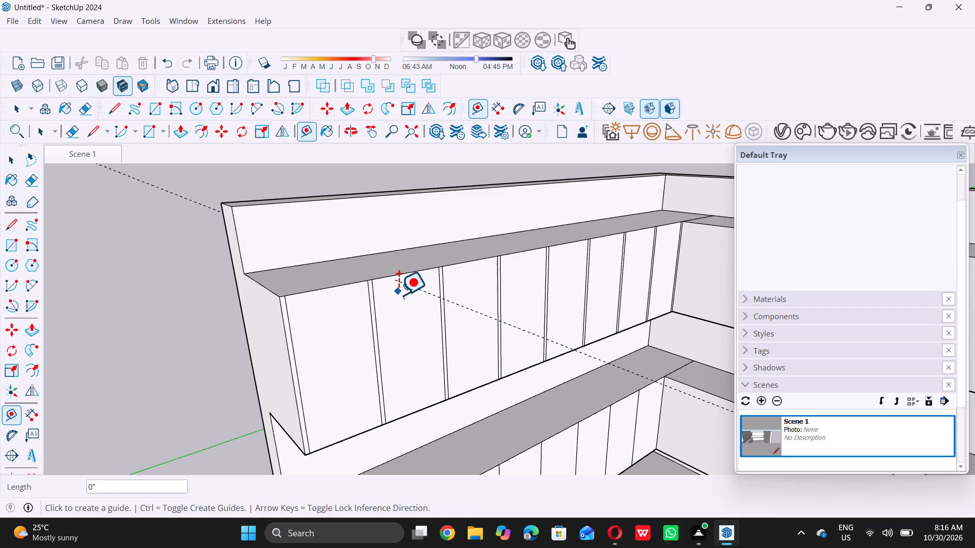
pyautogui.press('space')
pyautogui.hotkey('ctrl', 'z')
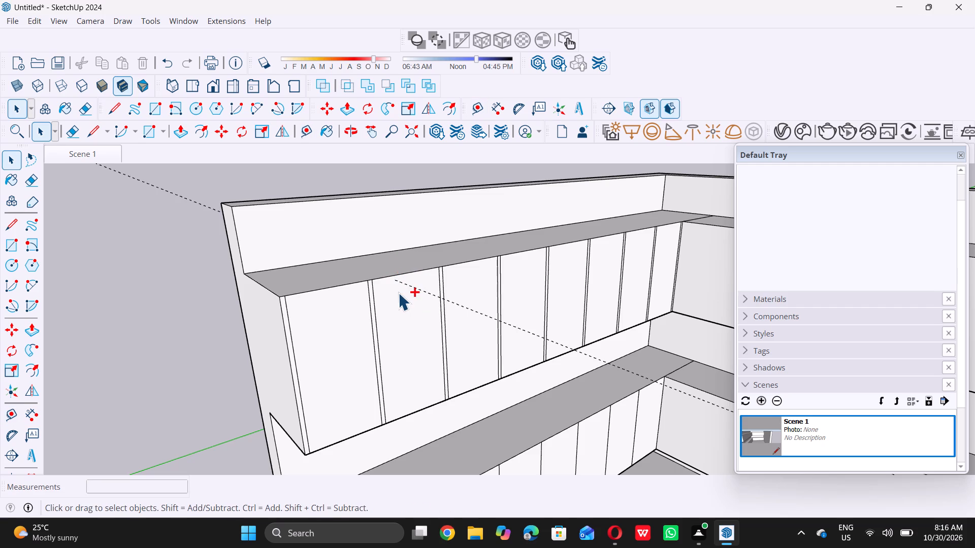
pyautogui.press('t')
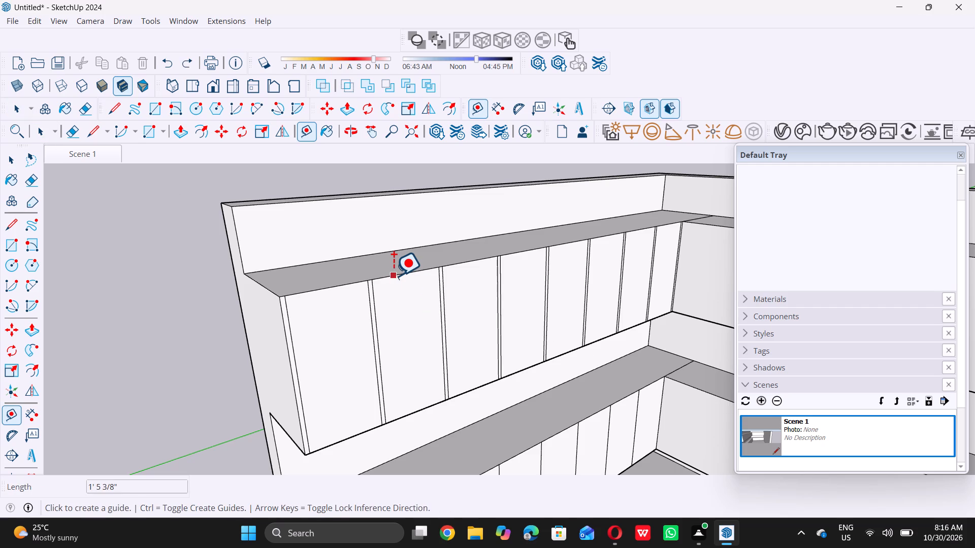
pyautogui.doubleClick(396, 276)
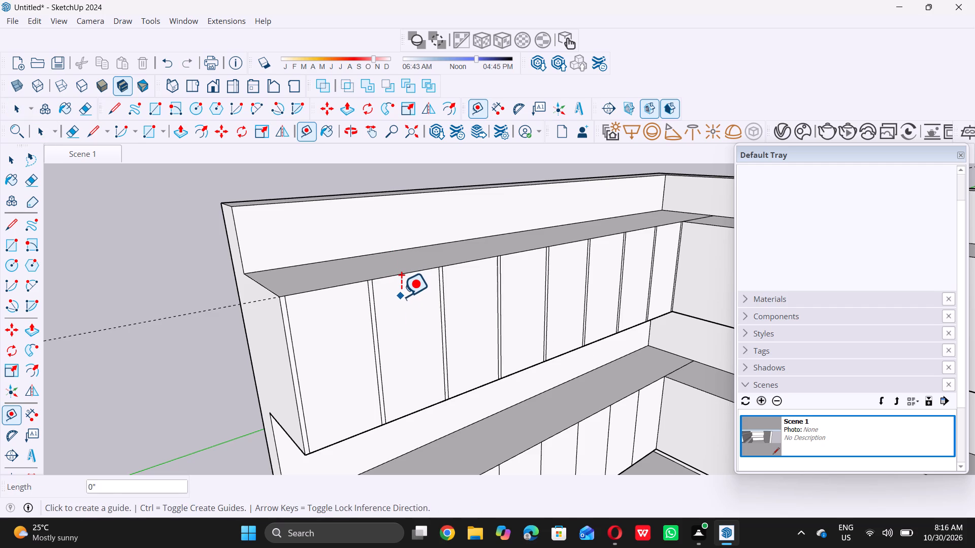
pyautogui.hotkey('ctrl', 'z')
# Place a guide line 1" below the top edge of the left wall's upper band face.
pyautogui.click(421, 271)
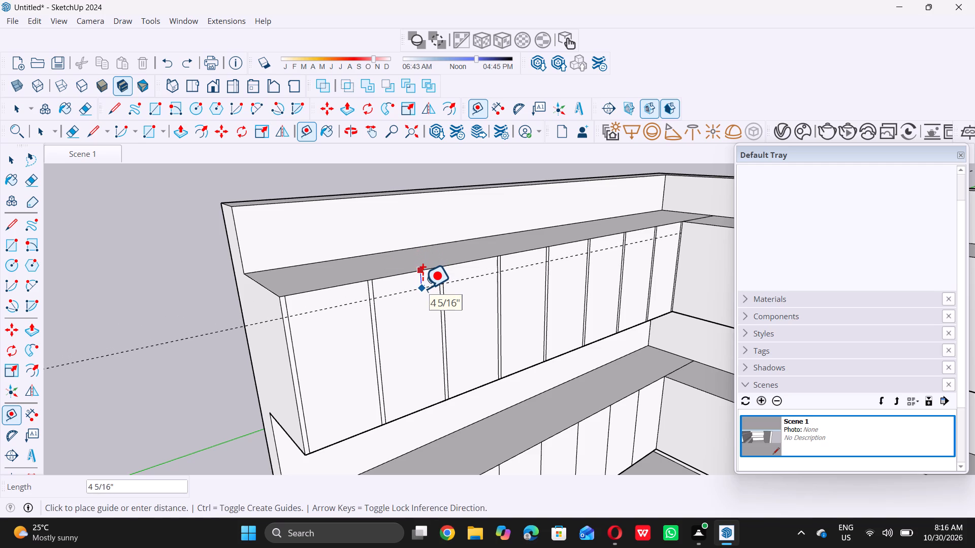
pyautogui.press('1')
pyautogui.hotkey('shift', '"')
pyautogui.press('Return')
pyautogui.press('space')
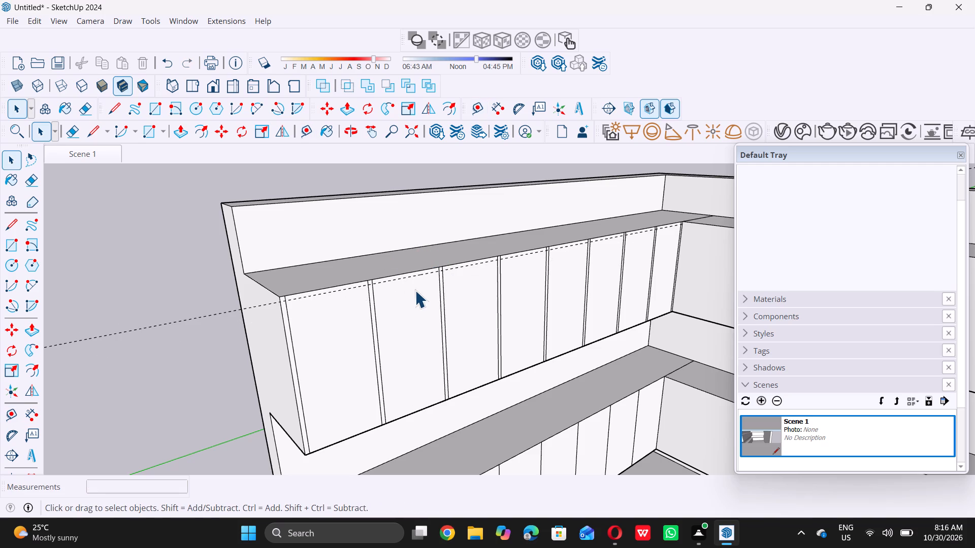
pyautogui.scroll(-4, 414, 290)
pyautogui.scroll(6, 550, 330)
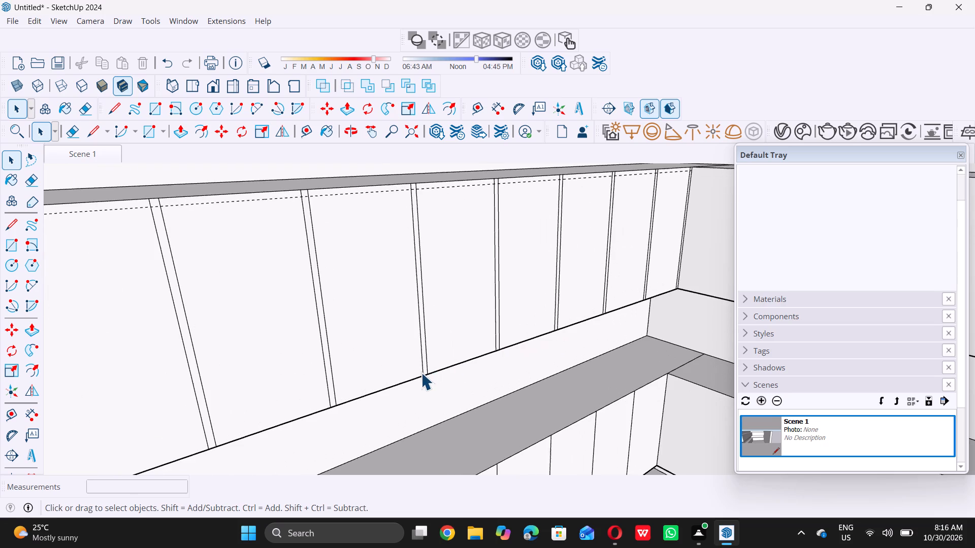
# Place a guide line 1" above the bottom edge of the left wall's upper band face.
pyautogui.press('t')
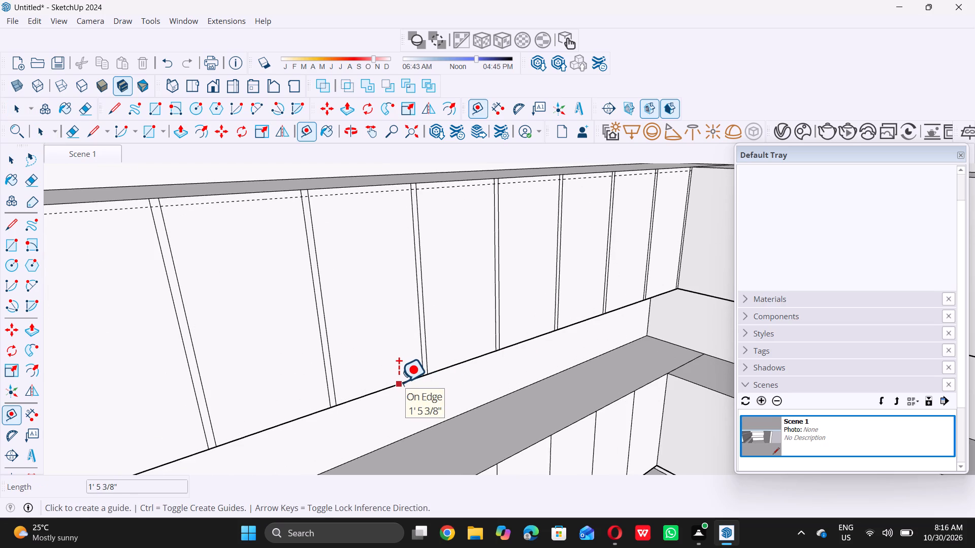
pyautogui.click(399, 382)
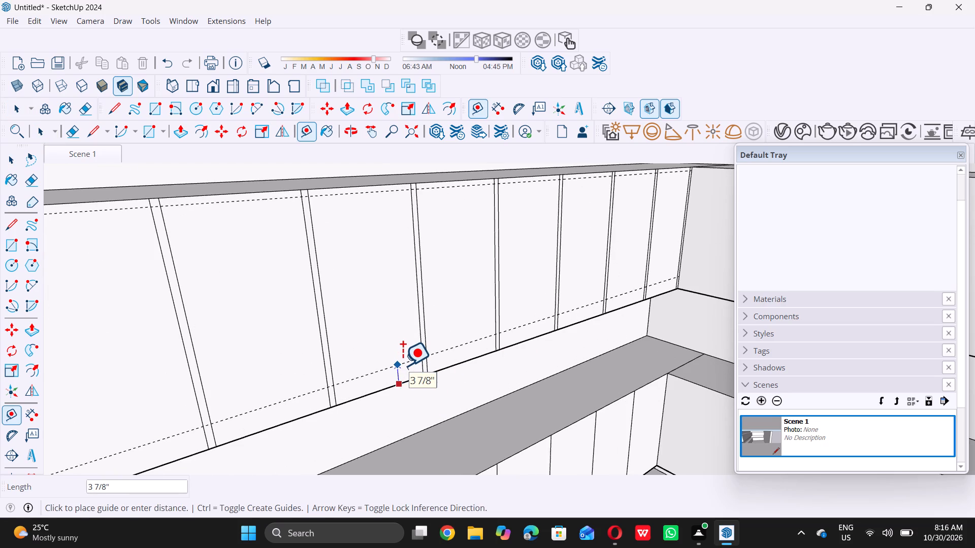
pyautogui.press('1')
pyautogui.hotkey('shift', '"')
pyautogui.press('Return')
pyautogui.press('space')
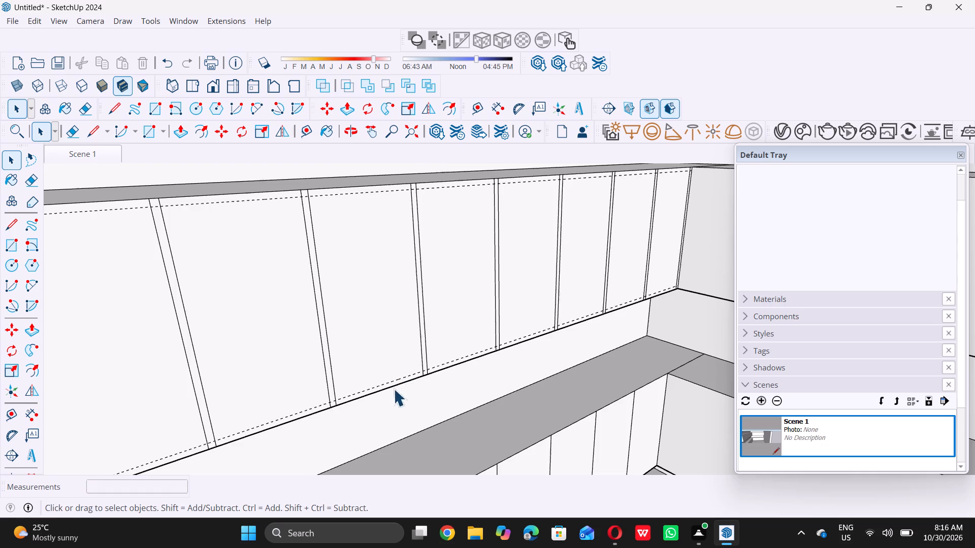
# Draw a 1" by 12' 3" rectangle between the upper guide and the top edge of the left wall's upper band face.
pyautogui.scroll(-5, 409, 339)
pyautogui.scroll(-4, 471, 278)
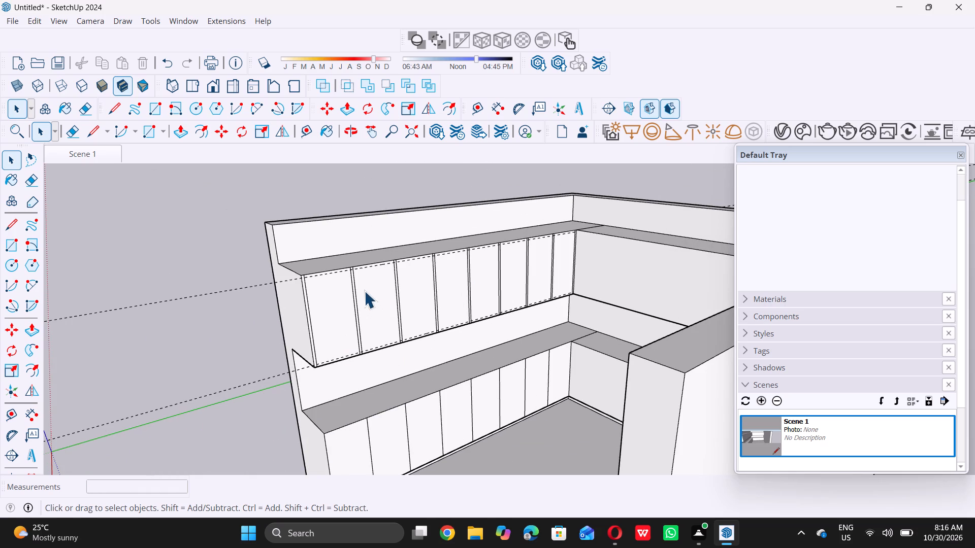
pyautogui.scroll(8, 376, 253)
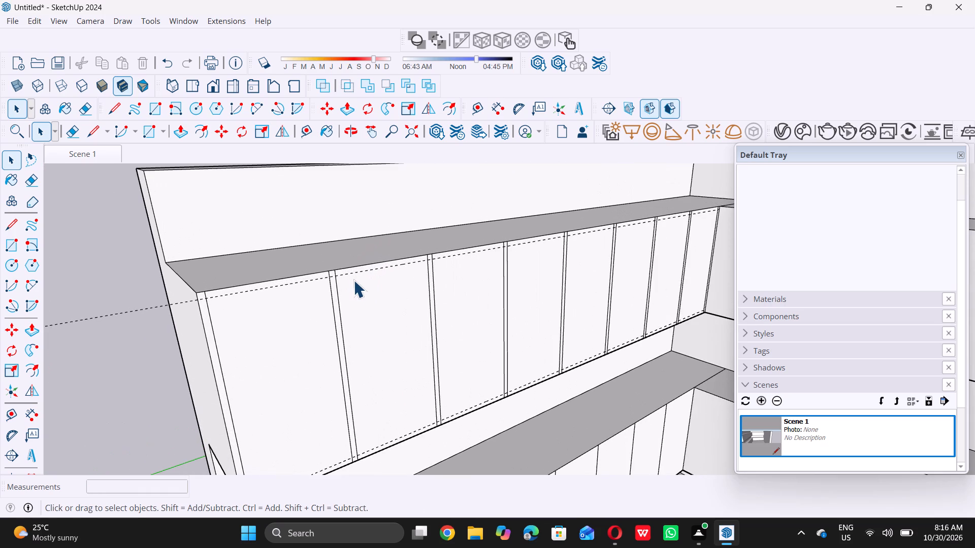
pyautogui.press('r')
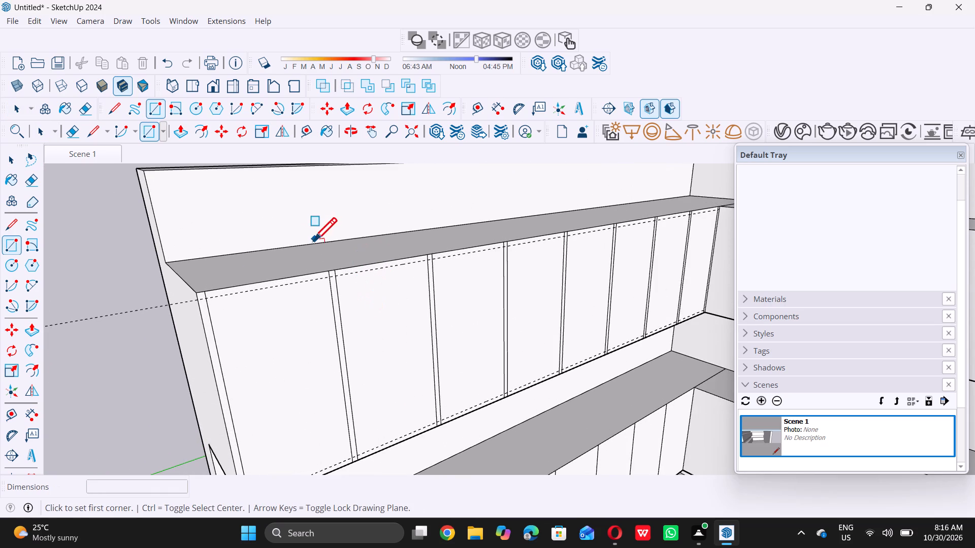
pyautogui.scroll(10, 214, 302)
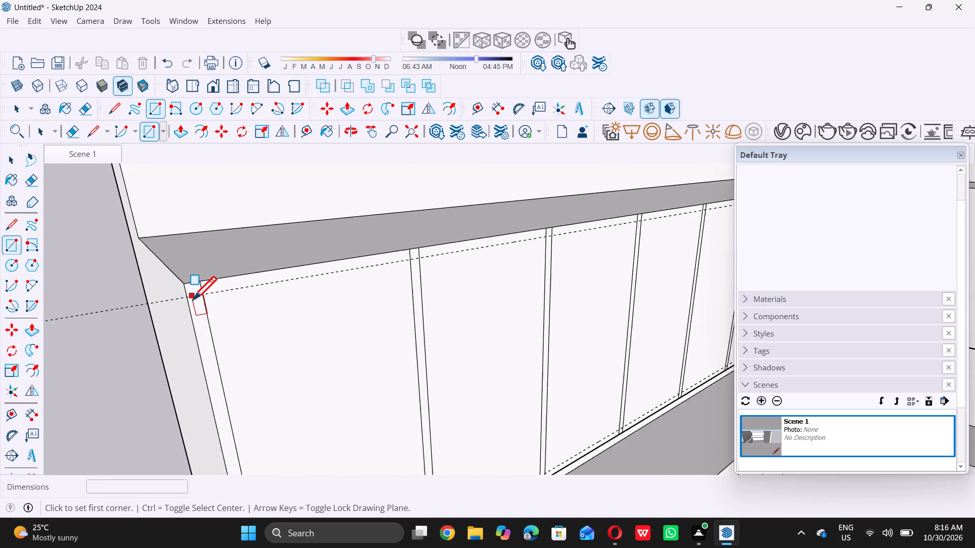
pyautogui.click(186, 298)
pyautogui.scroll(-3, 186, 298)
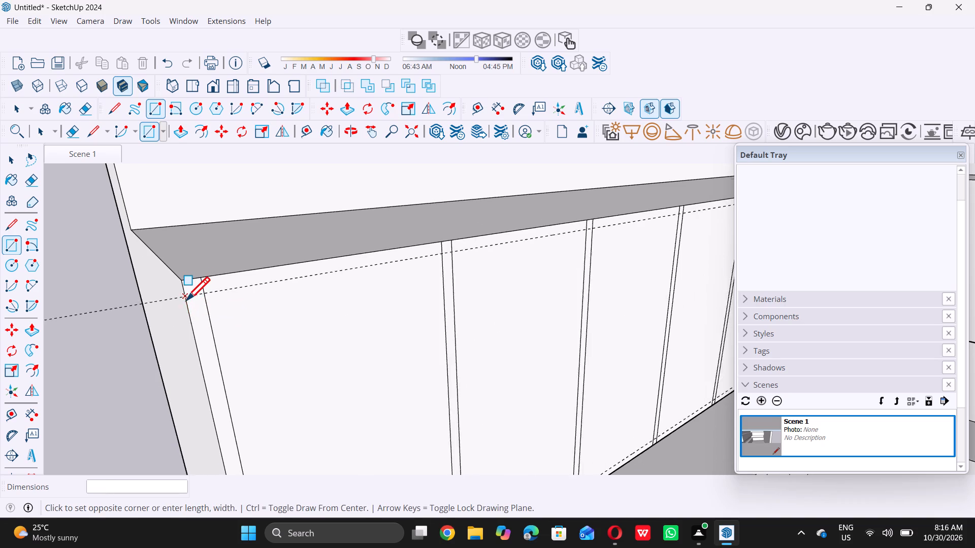
pyautogui.scroll(-16, 186, 300)
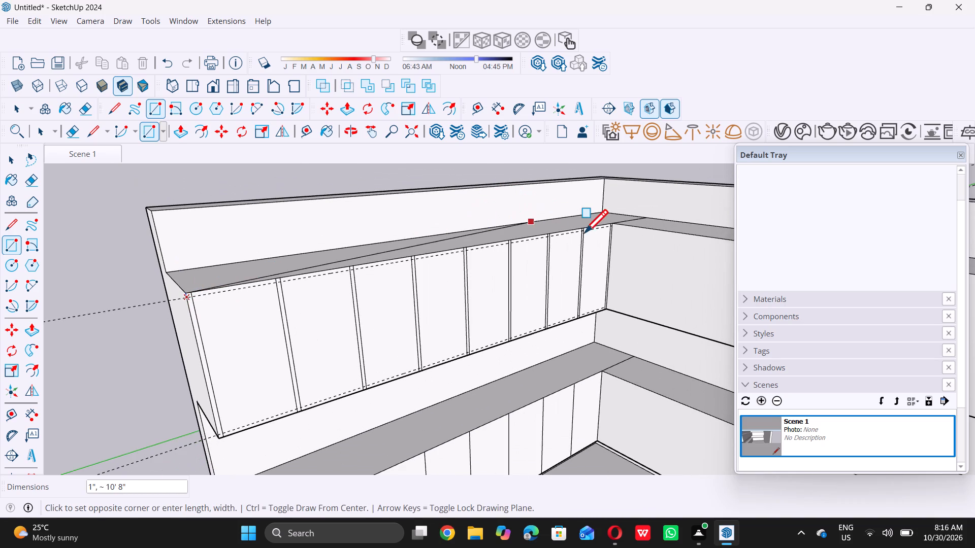
pyautogui.scroll(17, 602, 233)
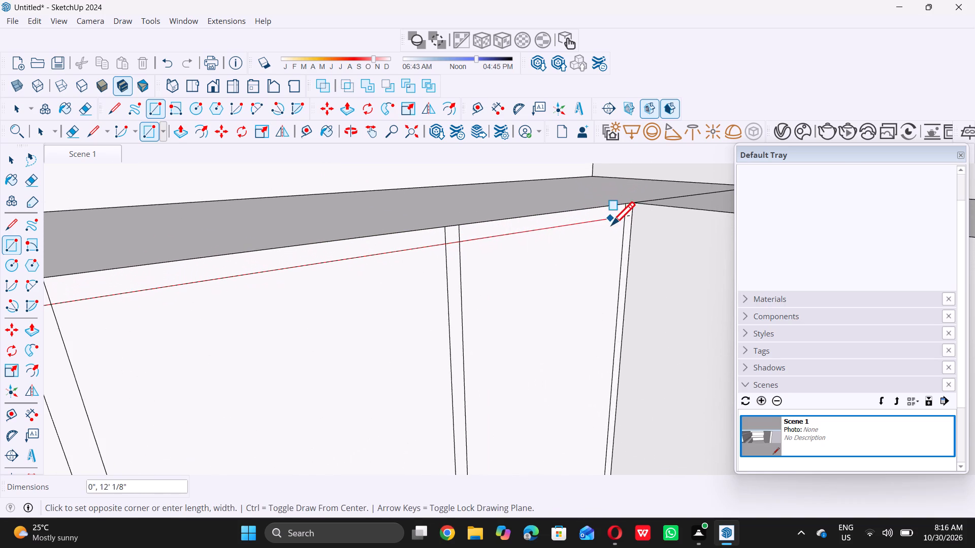
pyautogui.doubleClick(633, 215)
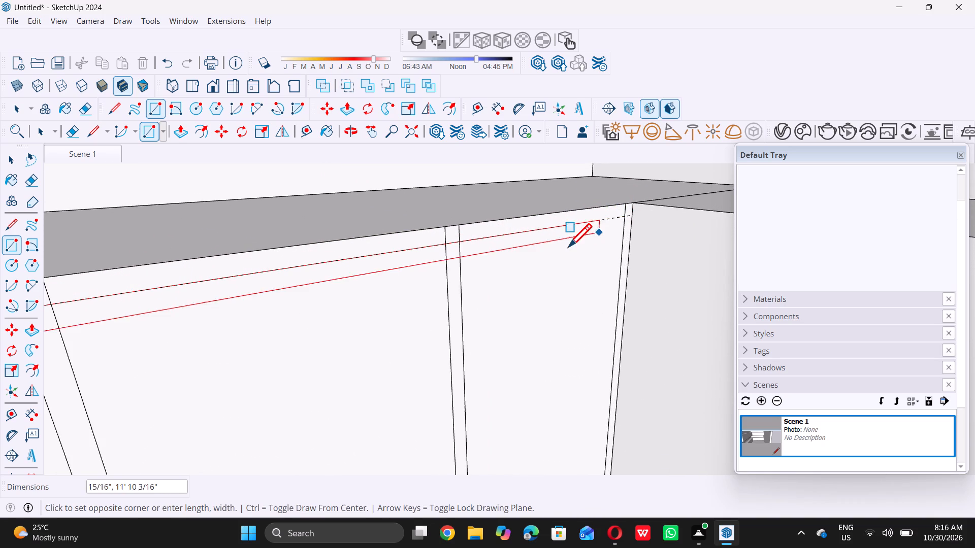
pyautogui.click(636, 202)
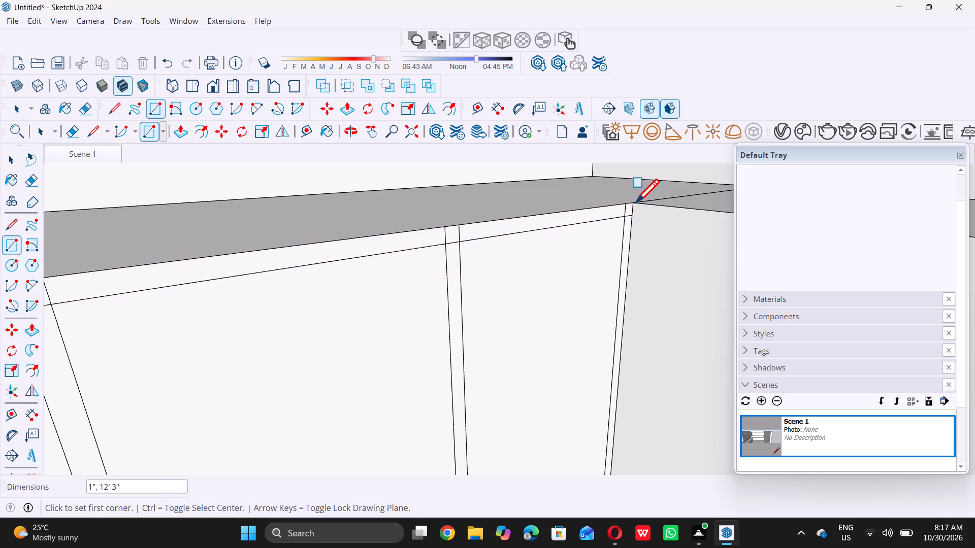
# Draw a 1" by 12' 3" rectangle between the lower guide and the bottom edge of the left wall's upper band face.
pyautogui.scroll(-20, 545, 278)
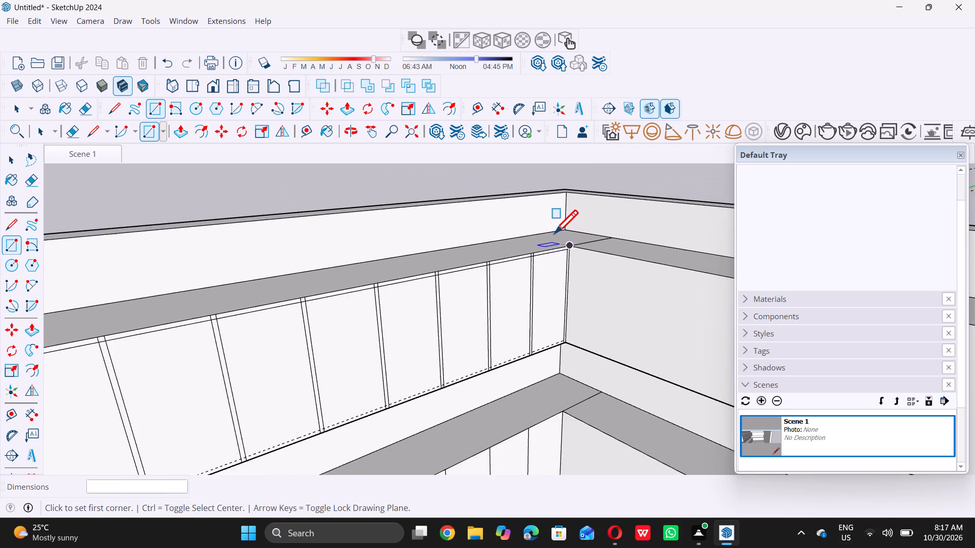
pyautogui.scroll(-5, 555, 233)
pyautogui.scroll(6, 383, 384)
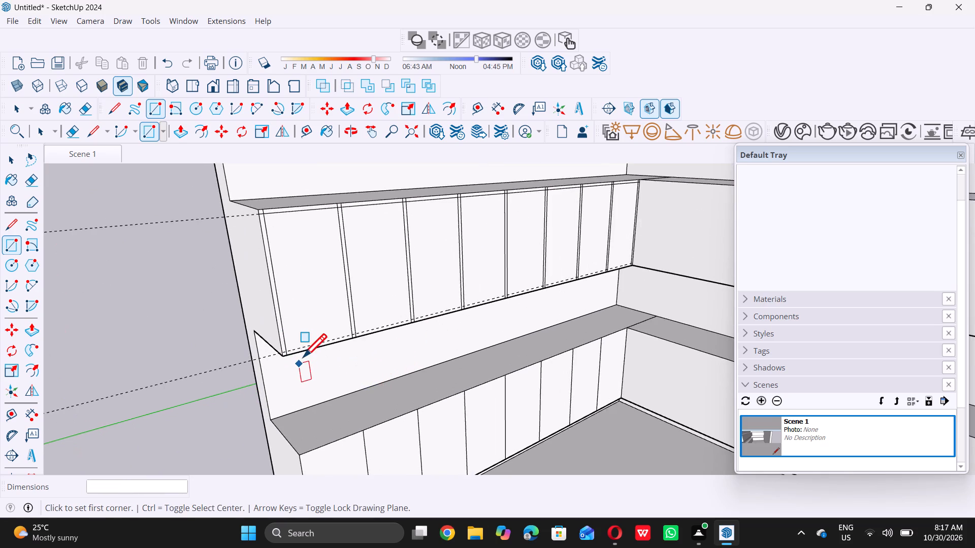
pyautogui.scroll(9, 303, 357)
pyautogui.scroll(3, 255, 358)
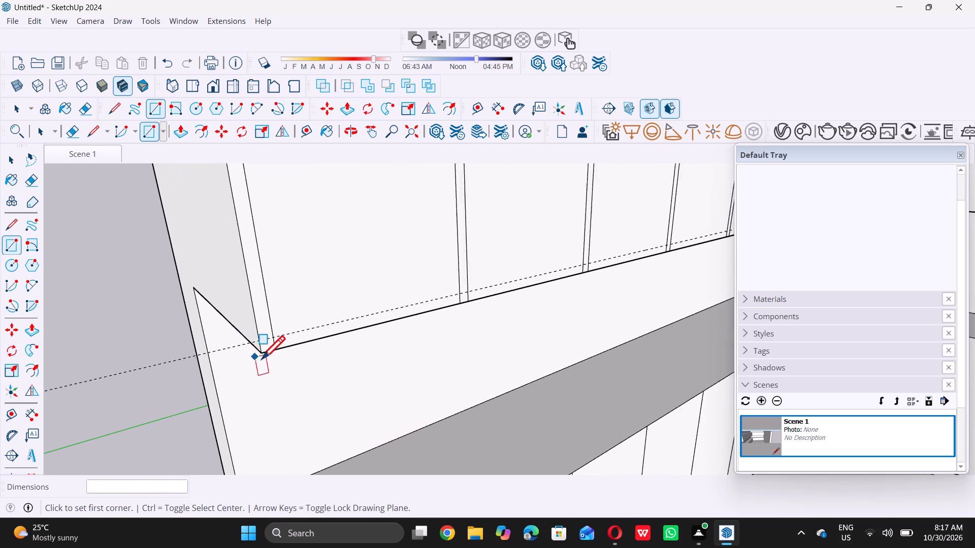
pyautogui.scroll(5, 262, 359)
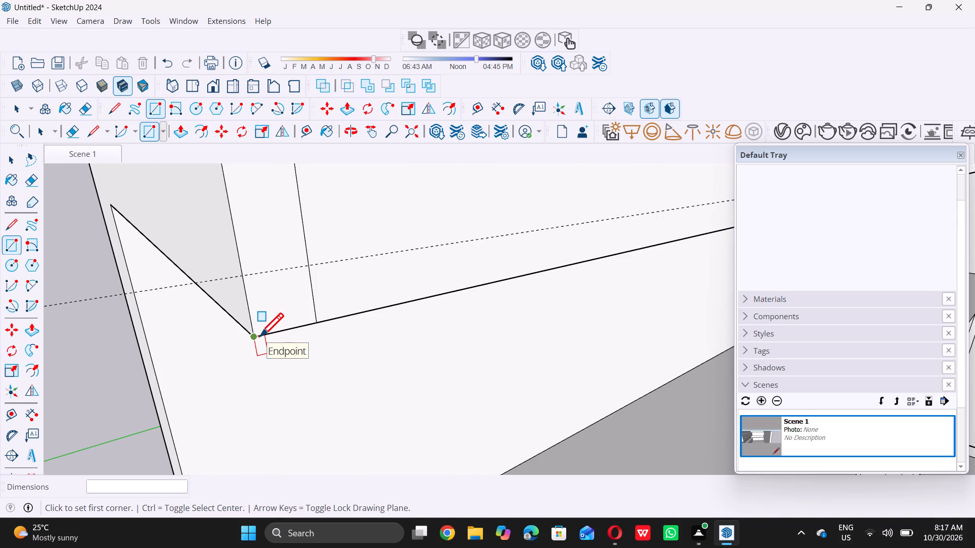
pyautogui.doubleClick(260, 336)
pyautogui.scroll(-19, 260, 336)
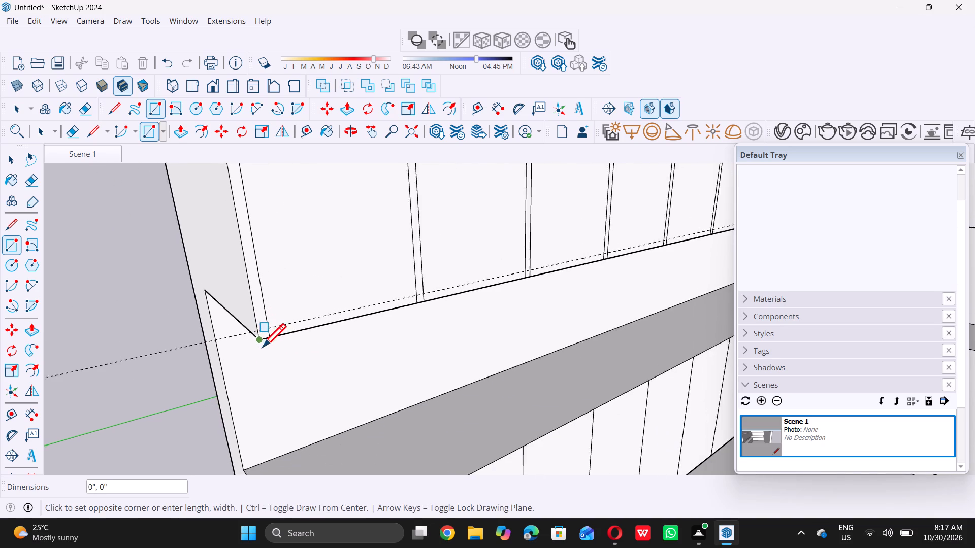
pyautogui.scroll(-9, 263, 347)
pyautogui.scroll(8, 589, 273)
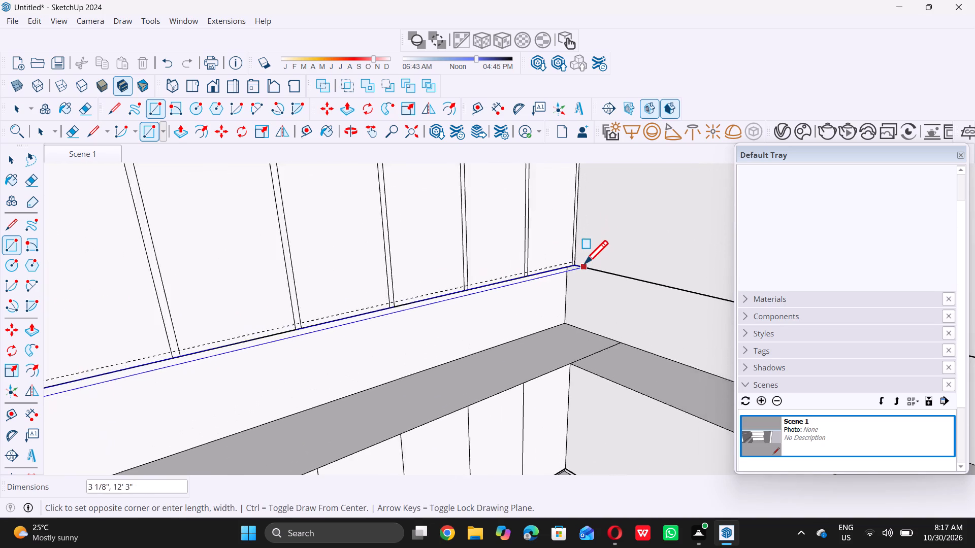
pyautogui.scroll(13, 584, 263)
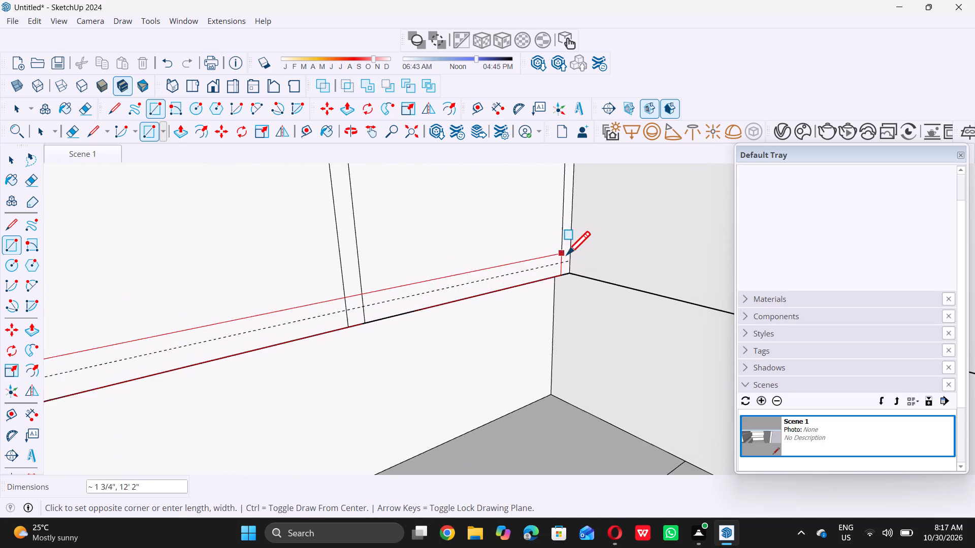
pyautogui.scroll(2, 567, 254)
pyautogui.click(570, 263)
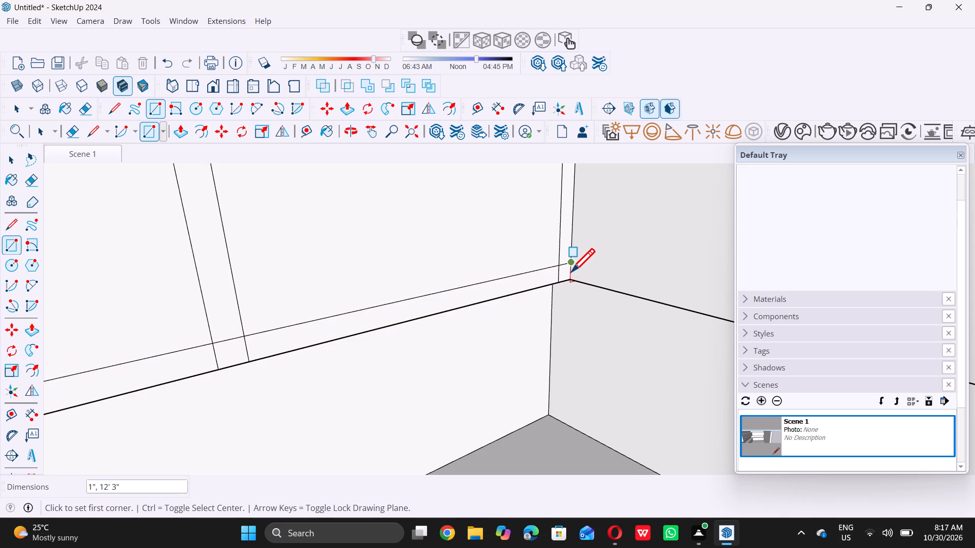
pyautogui.press('space')
# Examine the framed upper band and the door divisions on the left wall's lower cabinet band.
pyautogui.scroll(-15, 574, 279)
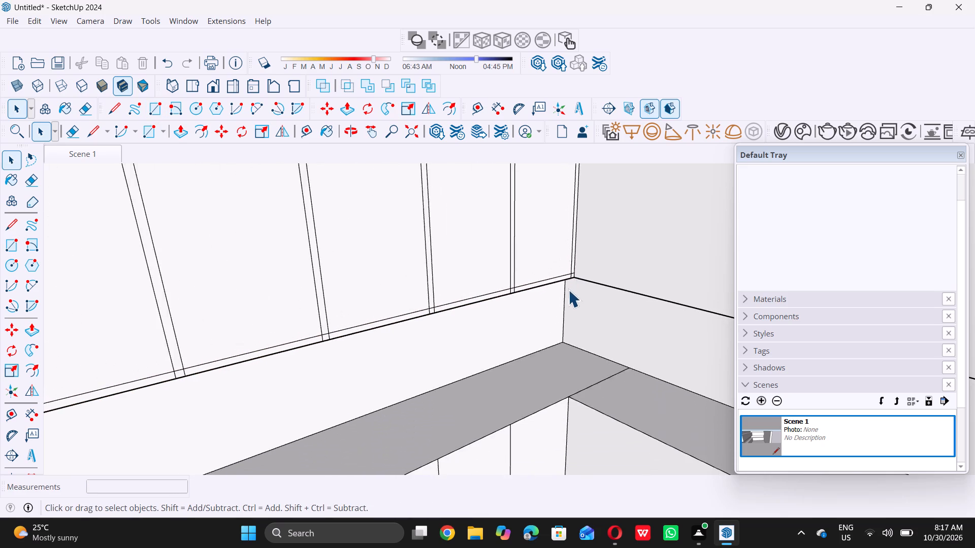
pyautogui.scroll(-9, 568, 290)
pyautogui.moveTo(435, 354); pyautogui.dragTo(482, 256, button='middle')
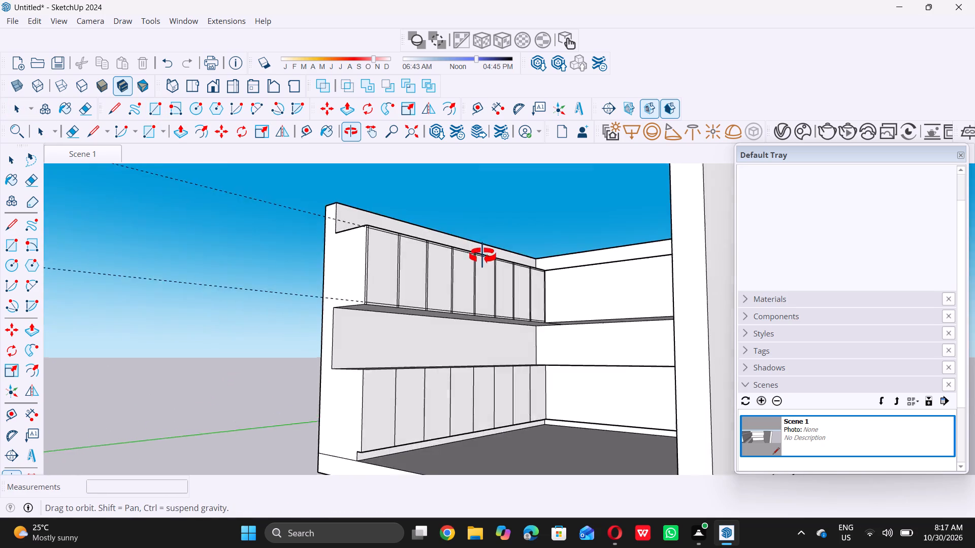
pyautogui.moveTo(482, 256); pyautogui.dragTo(408, 327, button='middle')
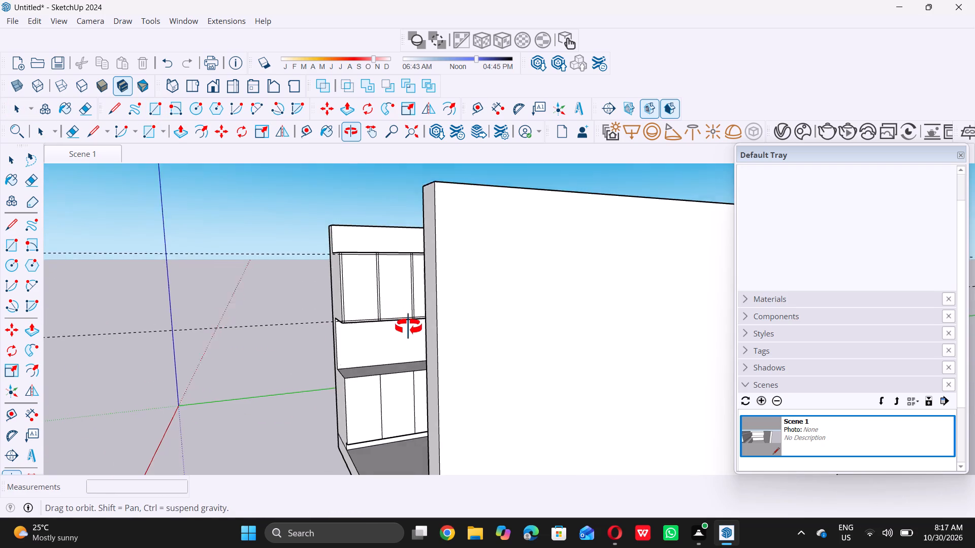
pyautogui.moveTo(408, 327); pyautogui.dragTo(421, 334, button='middle')
pyautogui.scroll(-4, 433, 321)
pyautogui.moveTo(456, 298); pyautogui.dragTo(468, 323, button='middle')
pyautogui.scroll(2, 421, 393)
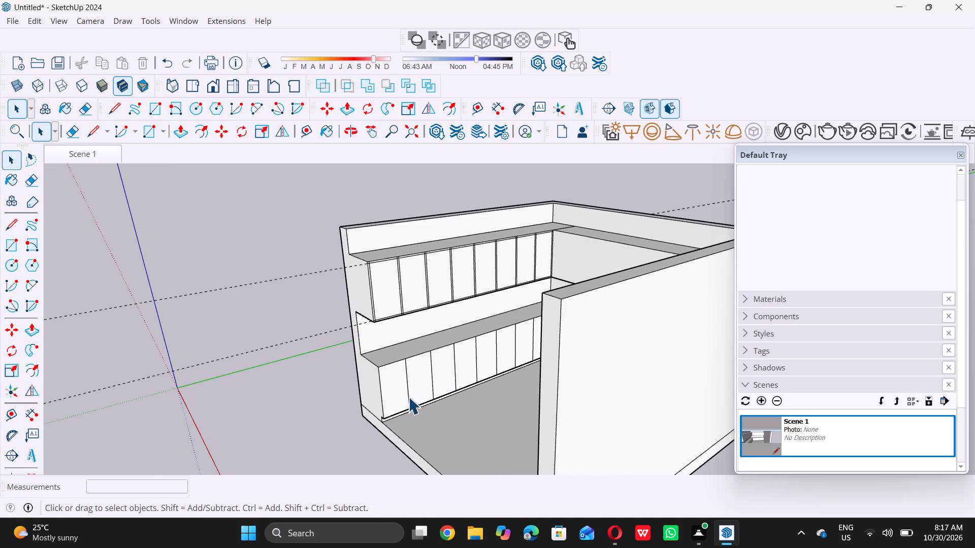
pyautogui.scroll(3, 408, 397)
pyautogui.scroll(-5, 417, 324)
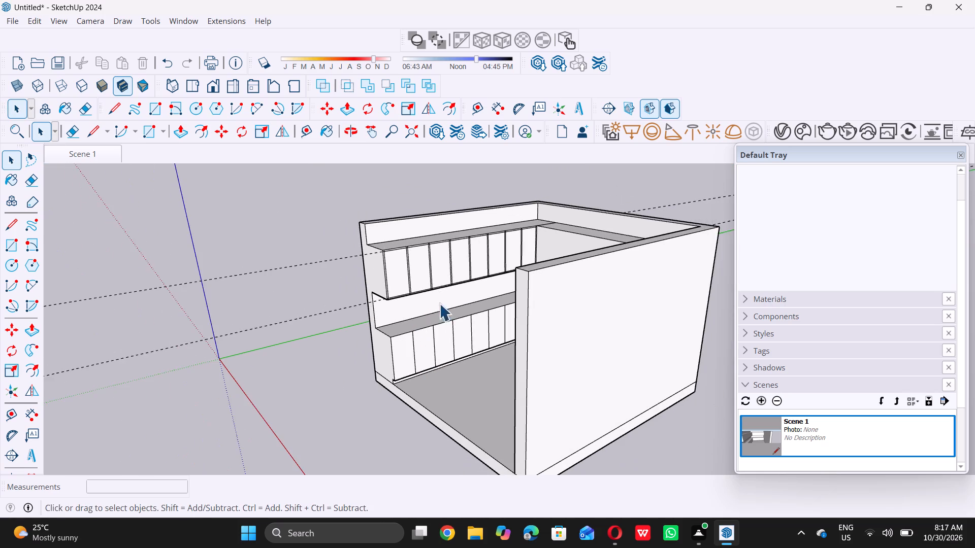
pyautogui.moveTo(439, 303); pyautogui.dragTo(442, 309, button='middle')
pyautogui.moveTo(442, 310); pyautogui.dragTo(450, 318, button='middle')
pyautogui.scroll(6, 422, 370)
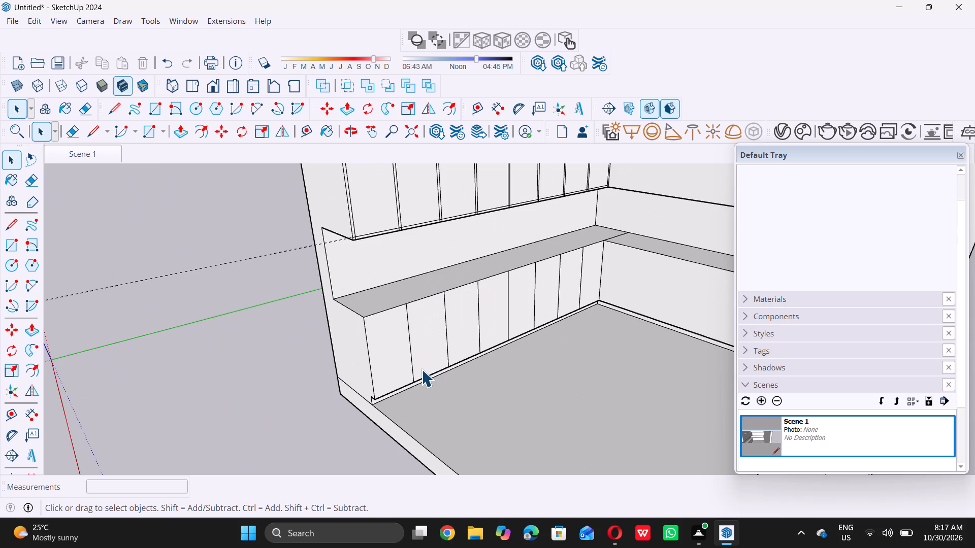
pyautogui.scroll(3, 421, 369)
pyautogui.scroll(2, 362, 383)
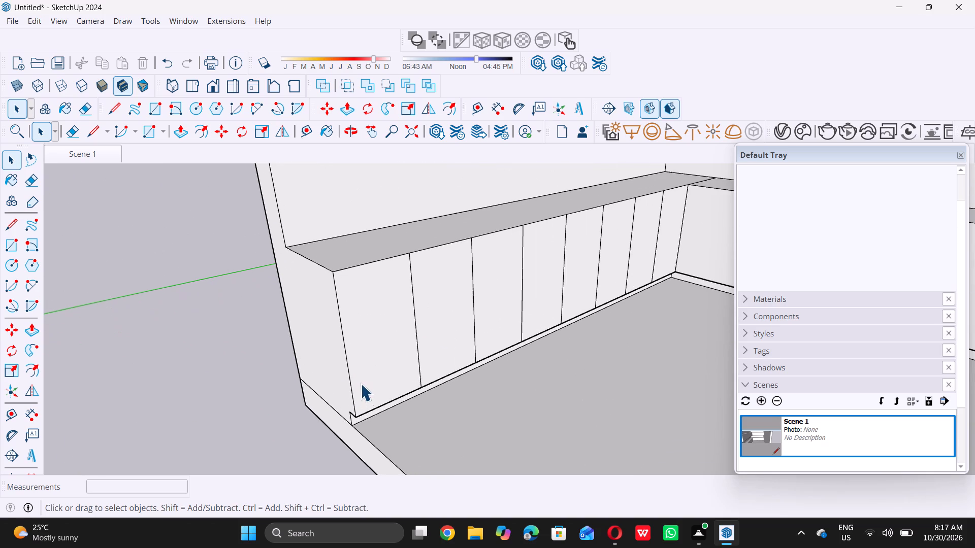
pyautogui.scroll(5, 356, 390)
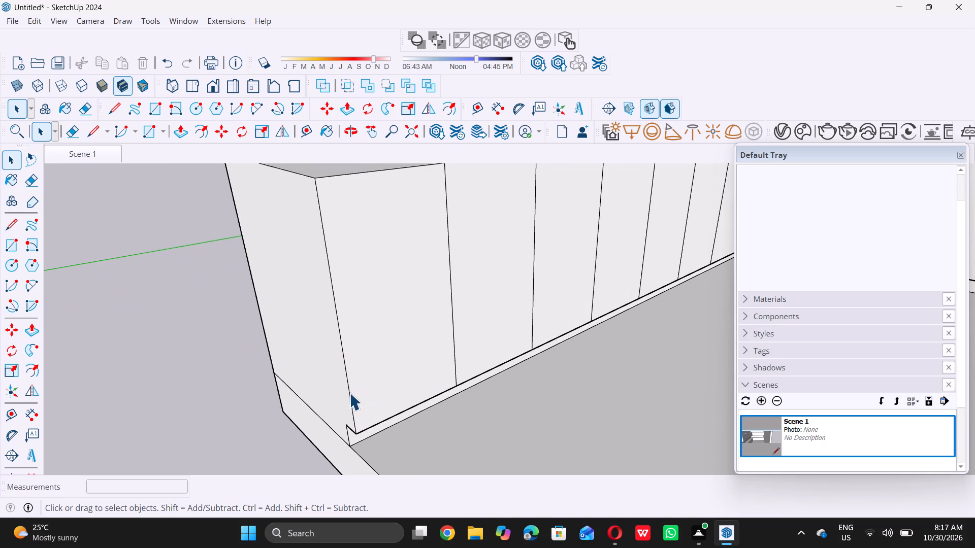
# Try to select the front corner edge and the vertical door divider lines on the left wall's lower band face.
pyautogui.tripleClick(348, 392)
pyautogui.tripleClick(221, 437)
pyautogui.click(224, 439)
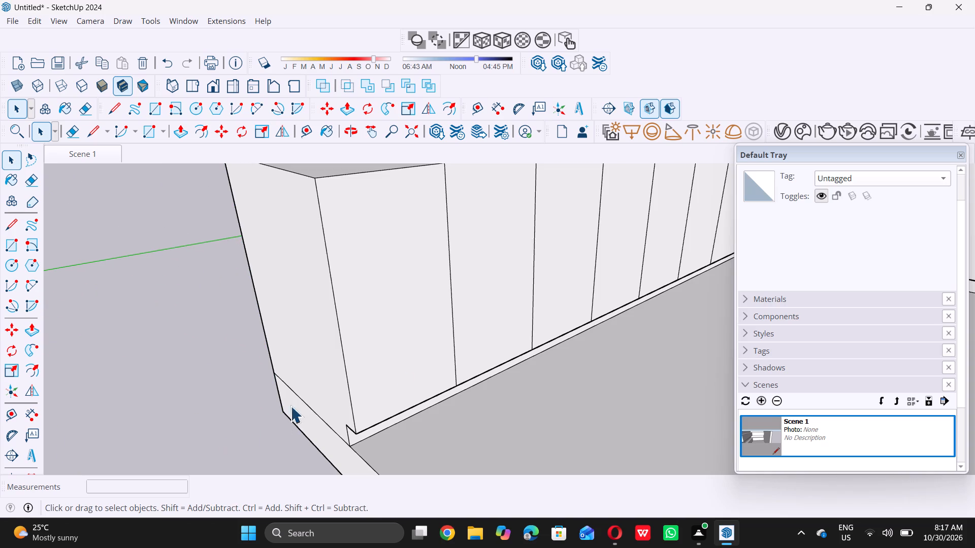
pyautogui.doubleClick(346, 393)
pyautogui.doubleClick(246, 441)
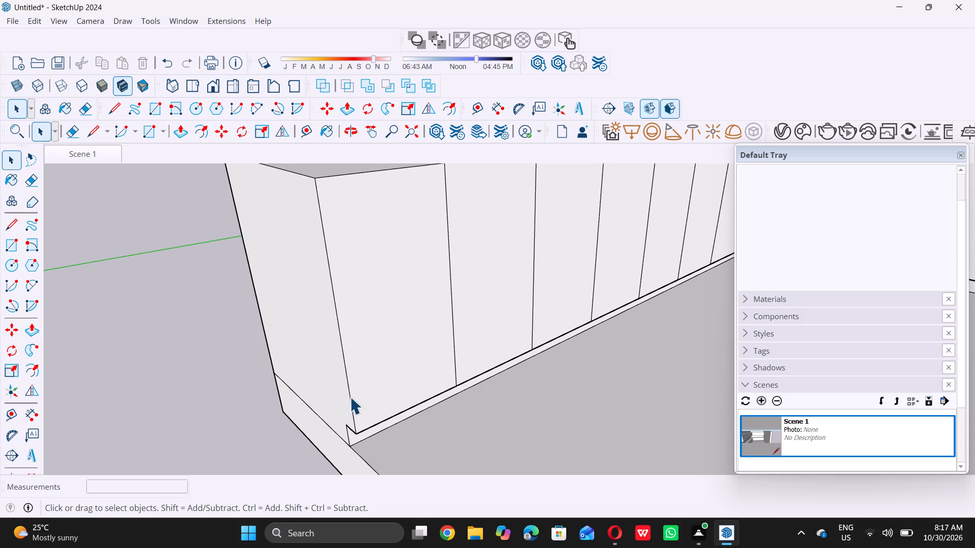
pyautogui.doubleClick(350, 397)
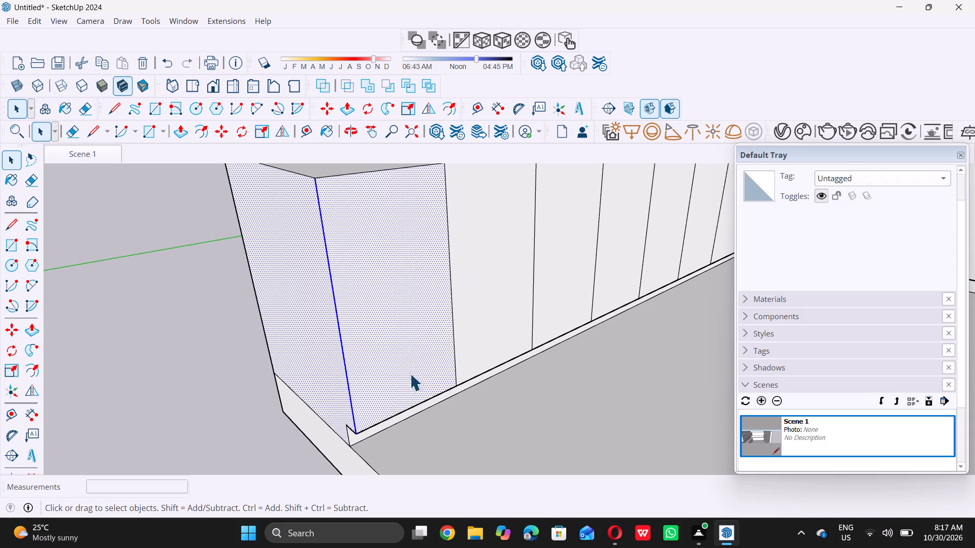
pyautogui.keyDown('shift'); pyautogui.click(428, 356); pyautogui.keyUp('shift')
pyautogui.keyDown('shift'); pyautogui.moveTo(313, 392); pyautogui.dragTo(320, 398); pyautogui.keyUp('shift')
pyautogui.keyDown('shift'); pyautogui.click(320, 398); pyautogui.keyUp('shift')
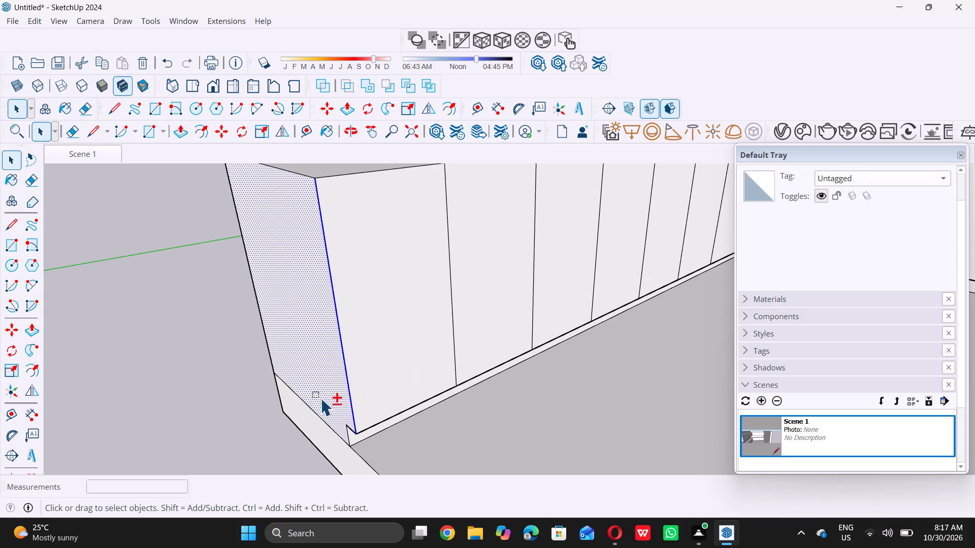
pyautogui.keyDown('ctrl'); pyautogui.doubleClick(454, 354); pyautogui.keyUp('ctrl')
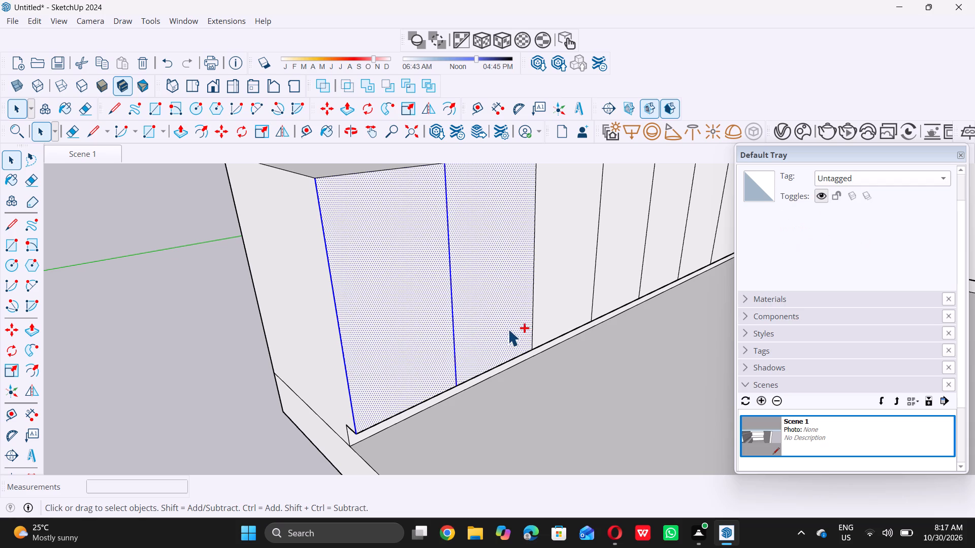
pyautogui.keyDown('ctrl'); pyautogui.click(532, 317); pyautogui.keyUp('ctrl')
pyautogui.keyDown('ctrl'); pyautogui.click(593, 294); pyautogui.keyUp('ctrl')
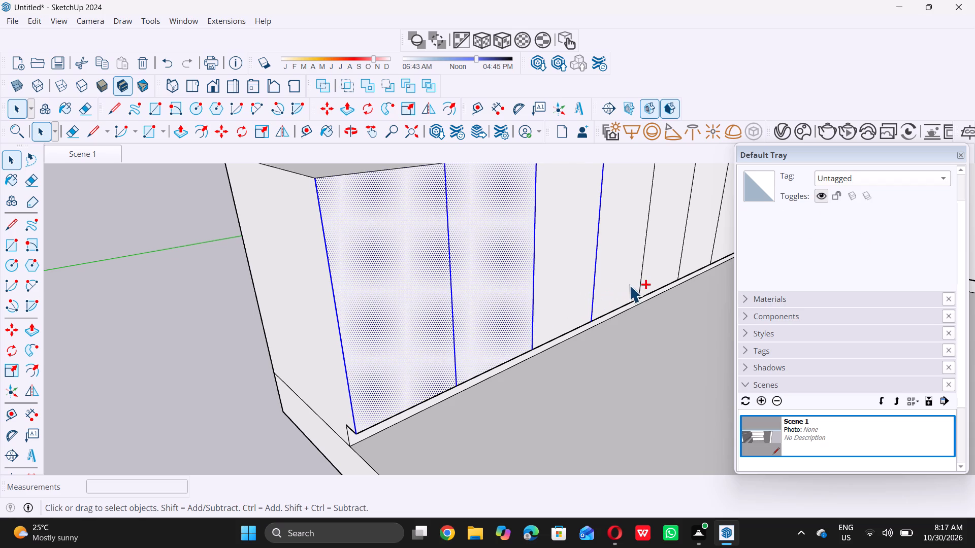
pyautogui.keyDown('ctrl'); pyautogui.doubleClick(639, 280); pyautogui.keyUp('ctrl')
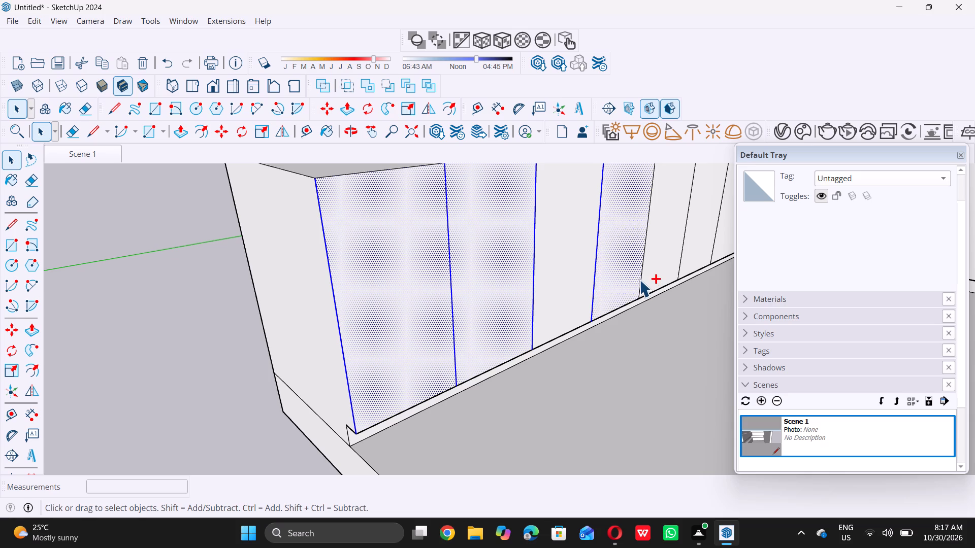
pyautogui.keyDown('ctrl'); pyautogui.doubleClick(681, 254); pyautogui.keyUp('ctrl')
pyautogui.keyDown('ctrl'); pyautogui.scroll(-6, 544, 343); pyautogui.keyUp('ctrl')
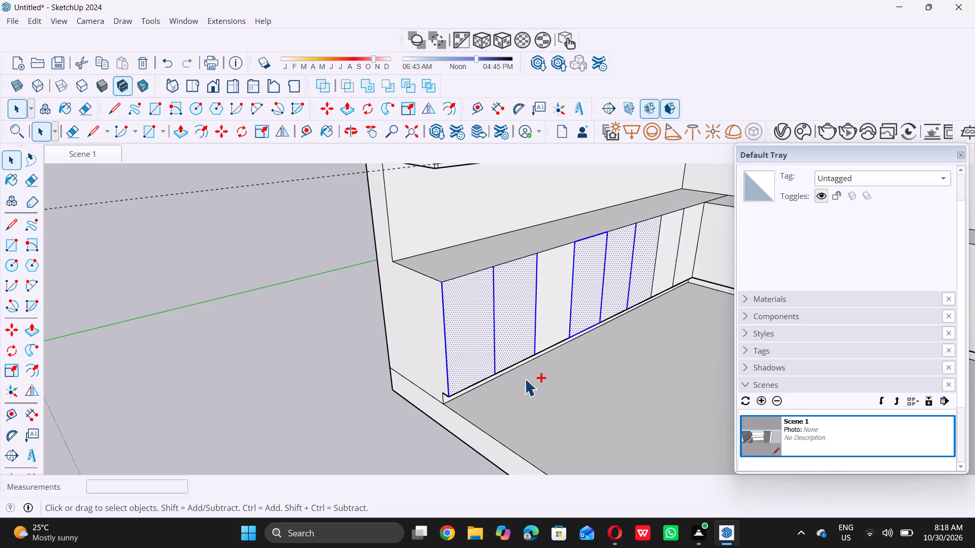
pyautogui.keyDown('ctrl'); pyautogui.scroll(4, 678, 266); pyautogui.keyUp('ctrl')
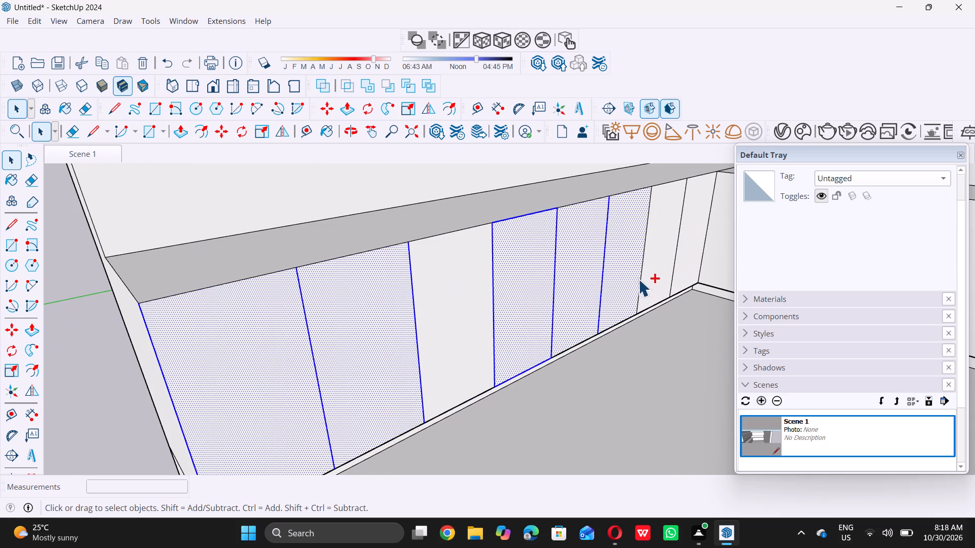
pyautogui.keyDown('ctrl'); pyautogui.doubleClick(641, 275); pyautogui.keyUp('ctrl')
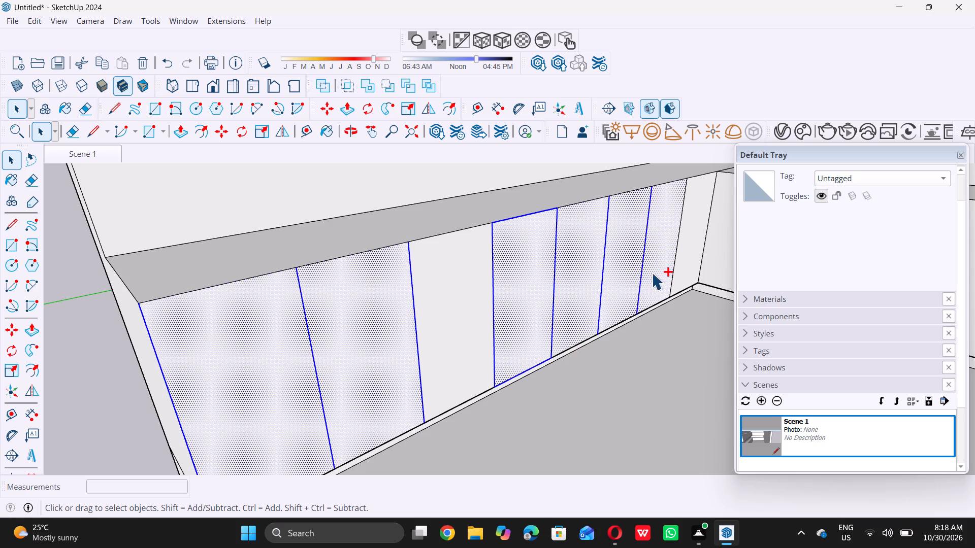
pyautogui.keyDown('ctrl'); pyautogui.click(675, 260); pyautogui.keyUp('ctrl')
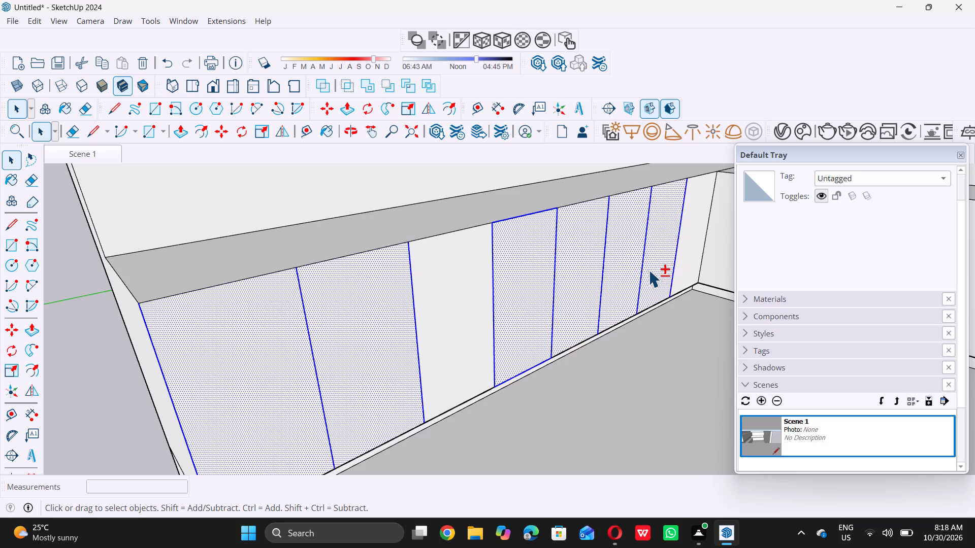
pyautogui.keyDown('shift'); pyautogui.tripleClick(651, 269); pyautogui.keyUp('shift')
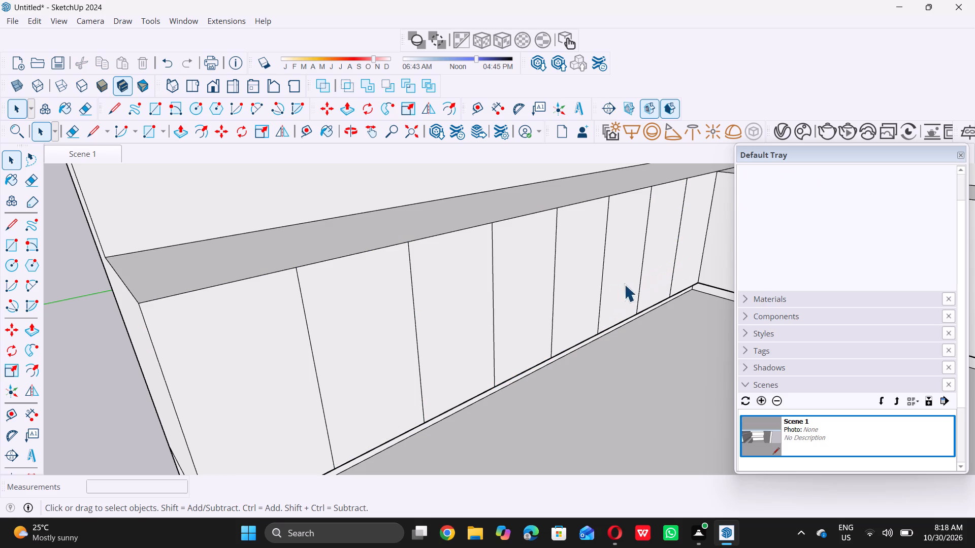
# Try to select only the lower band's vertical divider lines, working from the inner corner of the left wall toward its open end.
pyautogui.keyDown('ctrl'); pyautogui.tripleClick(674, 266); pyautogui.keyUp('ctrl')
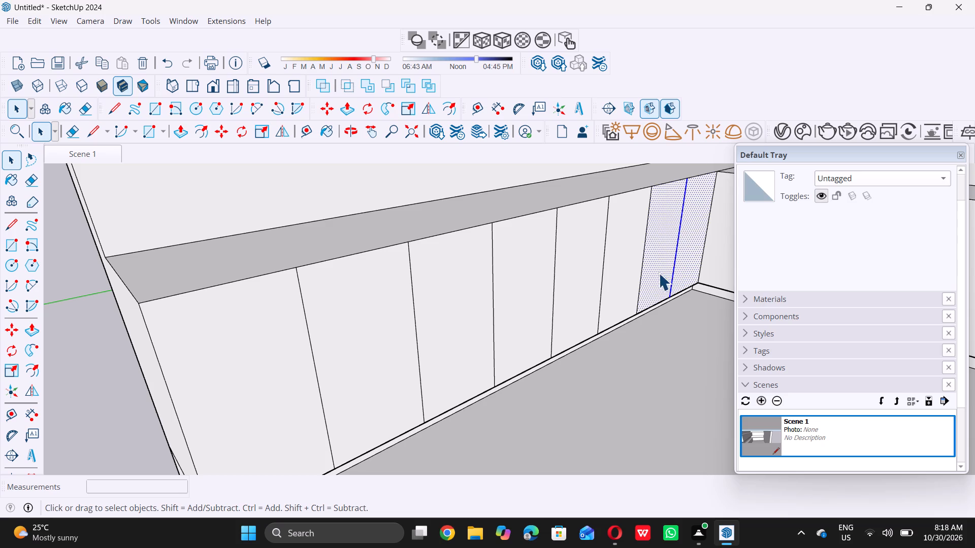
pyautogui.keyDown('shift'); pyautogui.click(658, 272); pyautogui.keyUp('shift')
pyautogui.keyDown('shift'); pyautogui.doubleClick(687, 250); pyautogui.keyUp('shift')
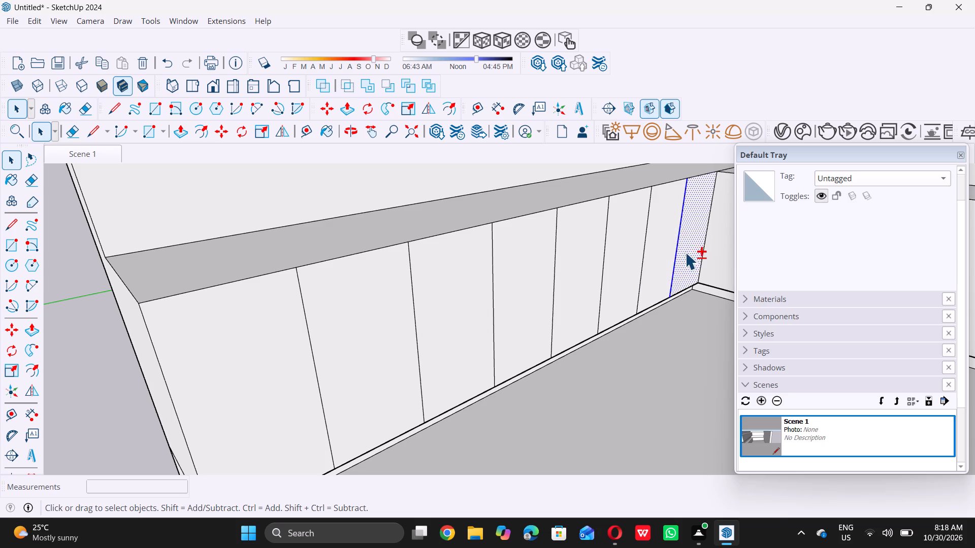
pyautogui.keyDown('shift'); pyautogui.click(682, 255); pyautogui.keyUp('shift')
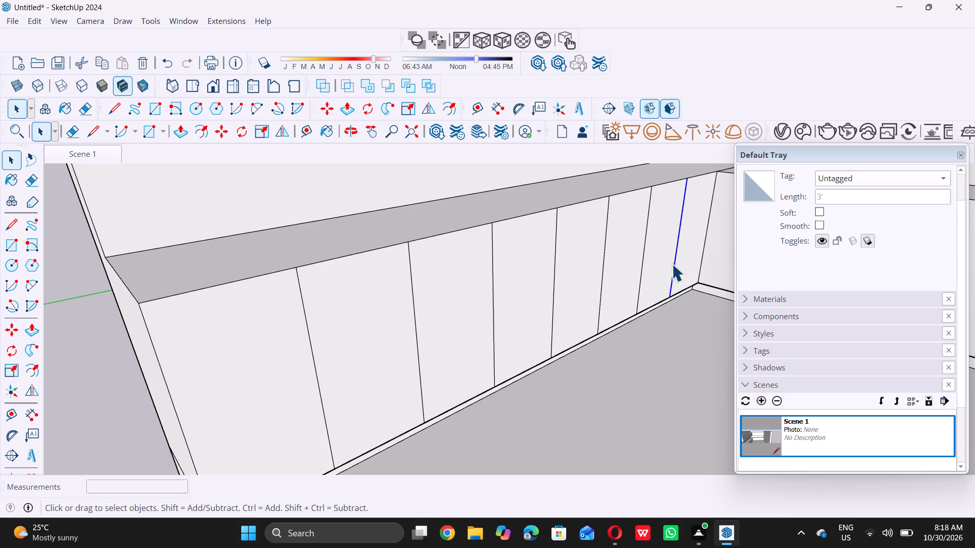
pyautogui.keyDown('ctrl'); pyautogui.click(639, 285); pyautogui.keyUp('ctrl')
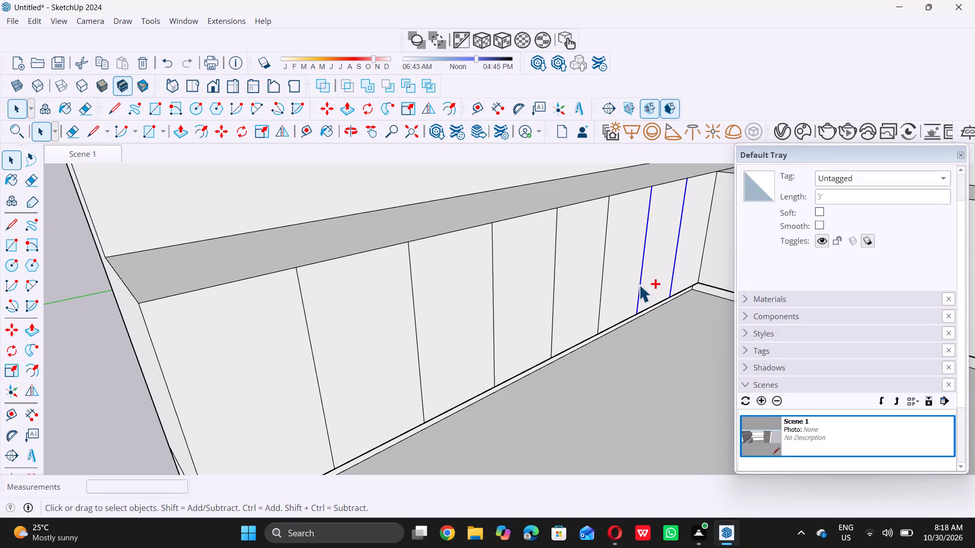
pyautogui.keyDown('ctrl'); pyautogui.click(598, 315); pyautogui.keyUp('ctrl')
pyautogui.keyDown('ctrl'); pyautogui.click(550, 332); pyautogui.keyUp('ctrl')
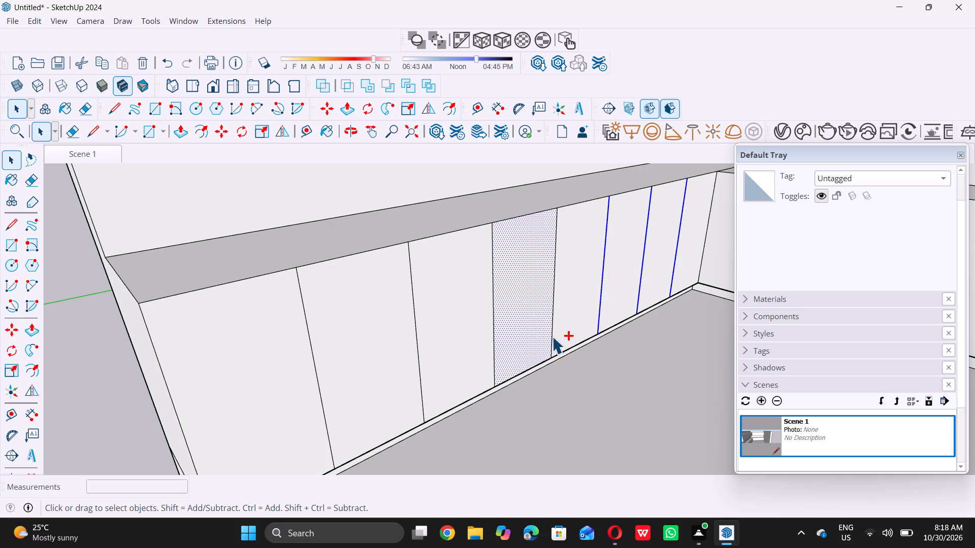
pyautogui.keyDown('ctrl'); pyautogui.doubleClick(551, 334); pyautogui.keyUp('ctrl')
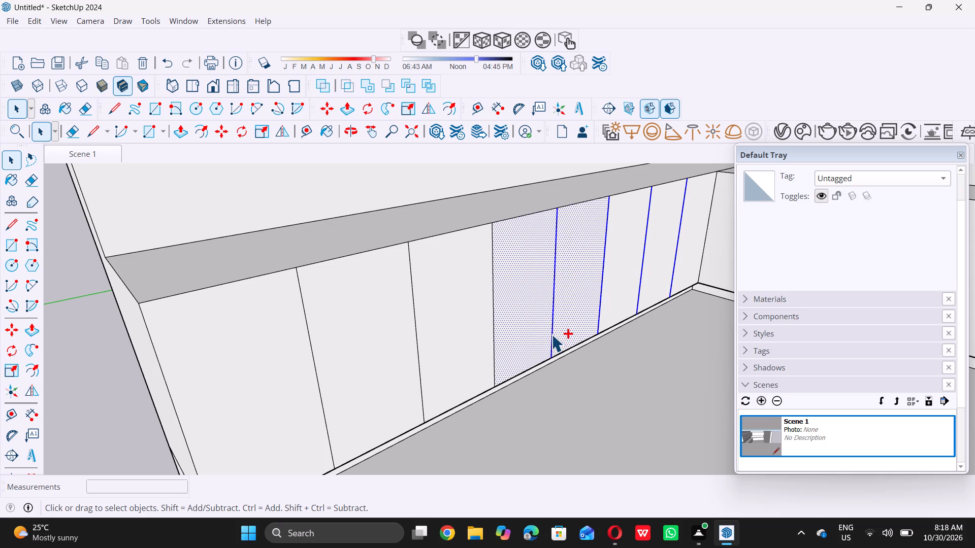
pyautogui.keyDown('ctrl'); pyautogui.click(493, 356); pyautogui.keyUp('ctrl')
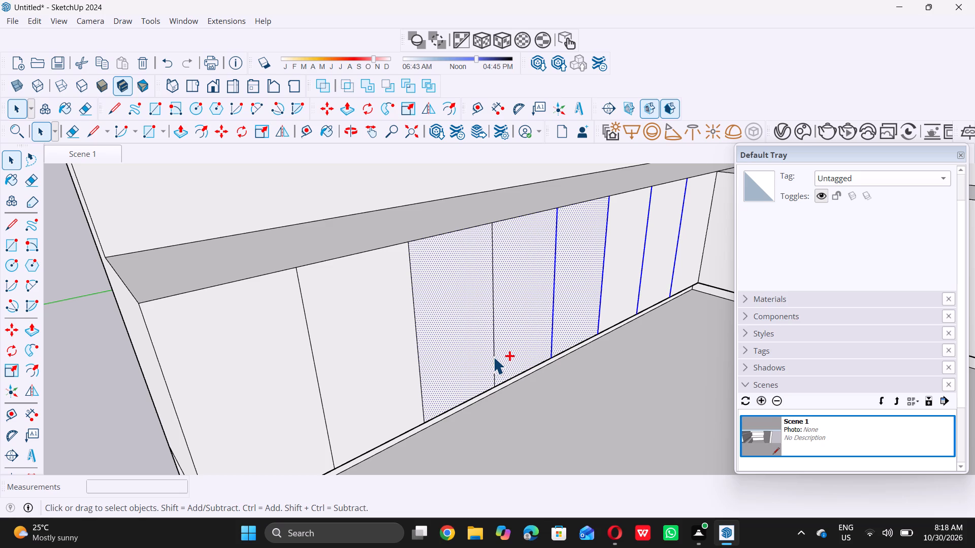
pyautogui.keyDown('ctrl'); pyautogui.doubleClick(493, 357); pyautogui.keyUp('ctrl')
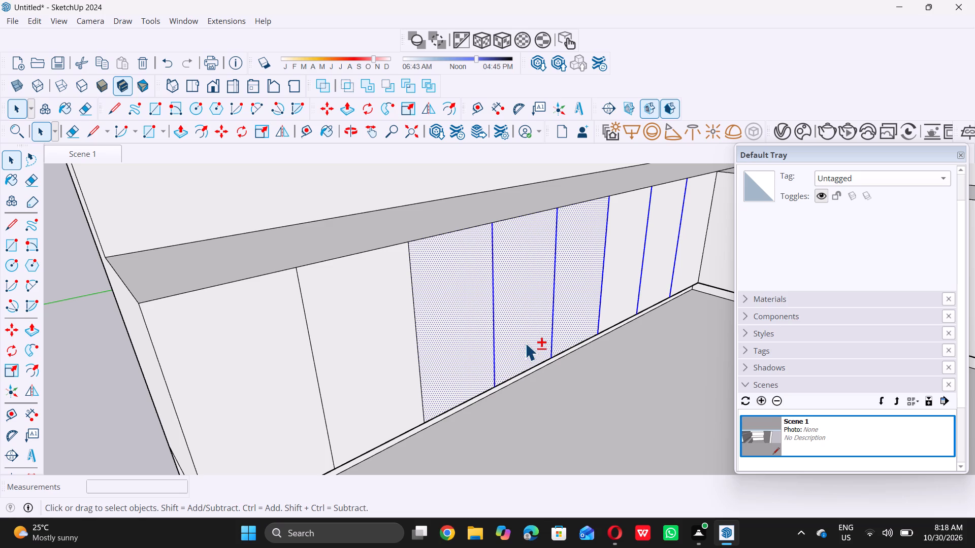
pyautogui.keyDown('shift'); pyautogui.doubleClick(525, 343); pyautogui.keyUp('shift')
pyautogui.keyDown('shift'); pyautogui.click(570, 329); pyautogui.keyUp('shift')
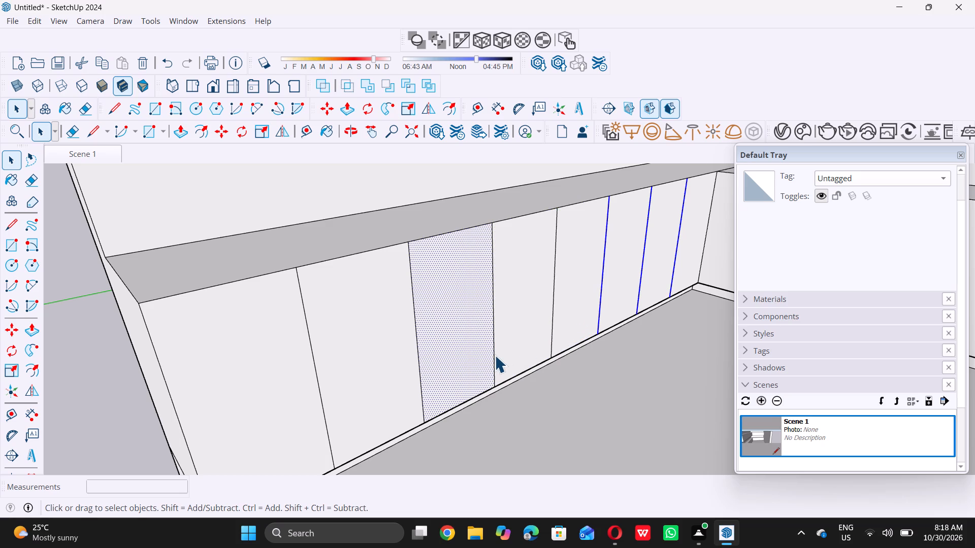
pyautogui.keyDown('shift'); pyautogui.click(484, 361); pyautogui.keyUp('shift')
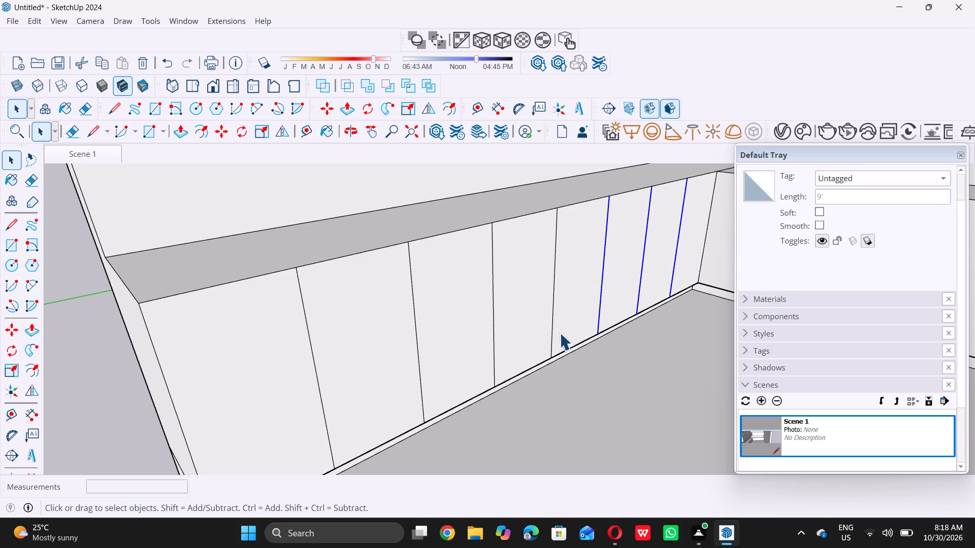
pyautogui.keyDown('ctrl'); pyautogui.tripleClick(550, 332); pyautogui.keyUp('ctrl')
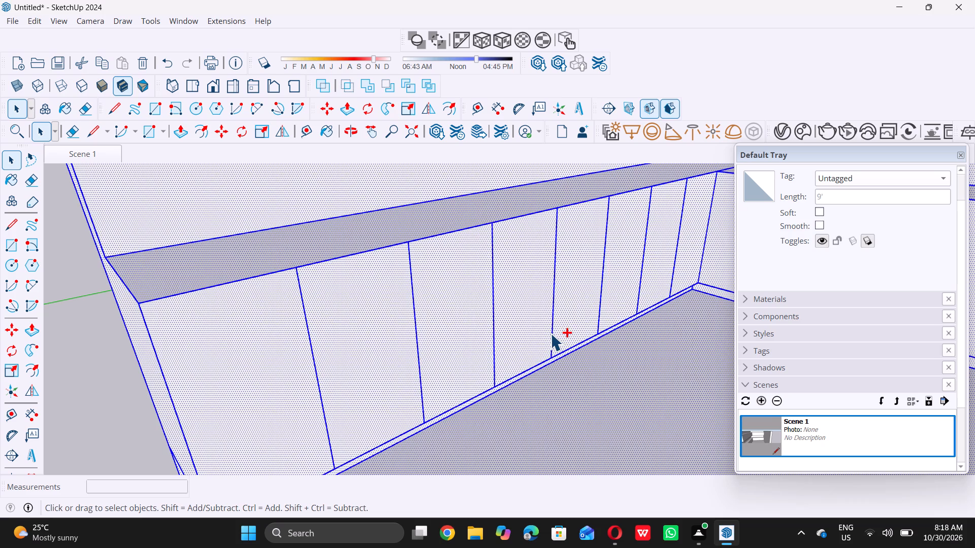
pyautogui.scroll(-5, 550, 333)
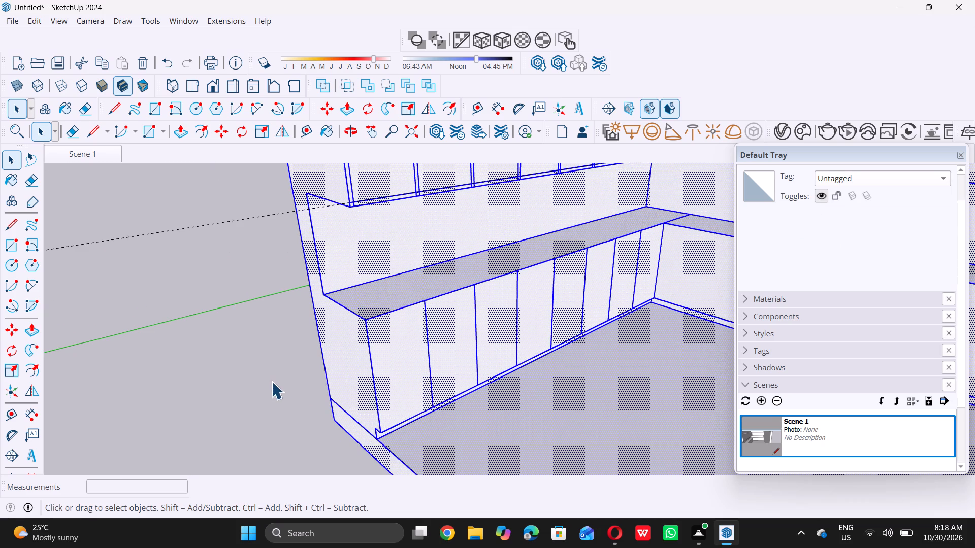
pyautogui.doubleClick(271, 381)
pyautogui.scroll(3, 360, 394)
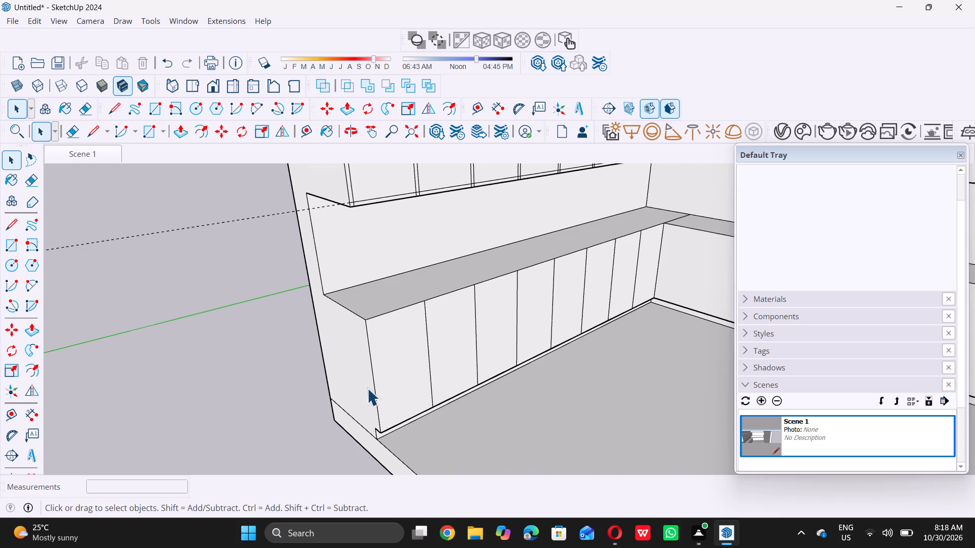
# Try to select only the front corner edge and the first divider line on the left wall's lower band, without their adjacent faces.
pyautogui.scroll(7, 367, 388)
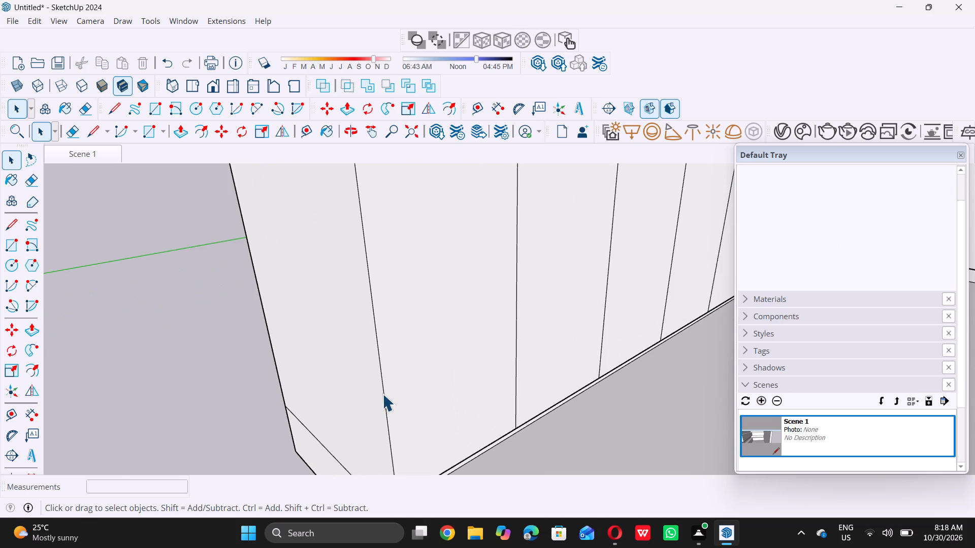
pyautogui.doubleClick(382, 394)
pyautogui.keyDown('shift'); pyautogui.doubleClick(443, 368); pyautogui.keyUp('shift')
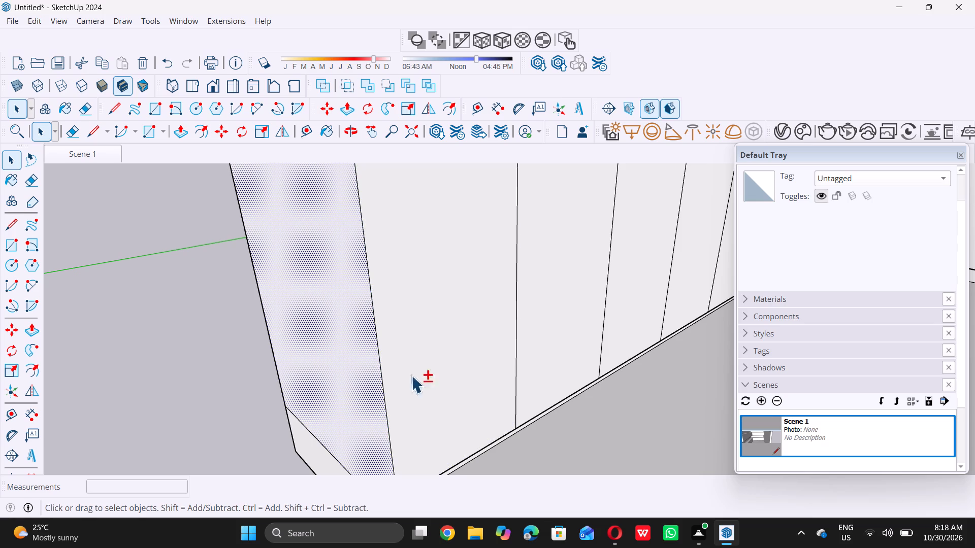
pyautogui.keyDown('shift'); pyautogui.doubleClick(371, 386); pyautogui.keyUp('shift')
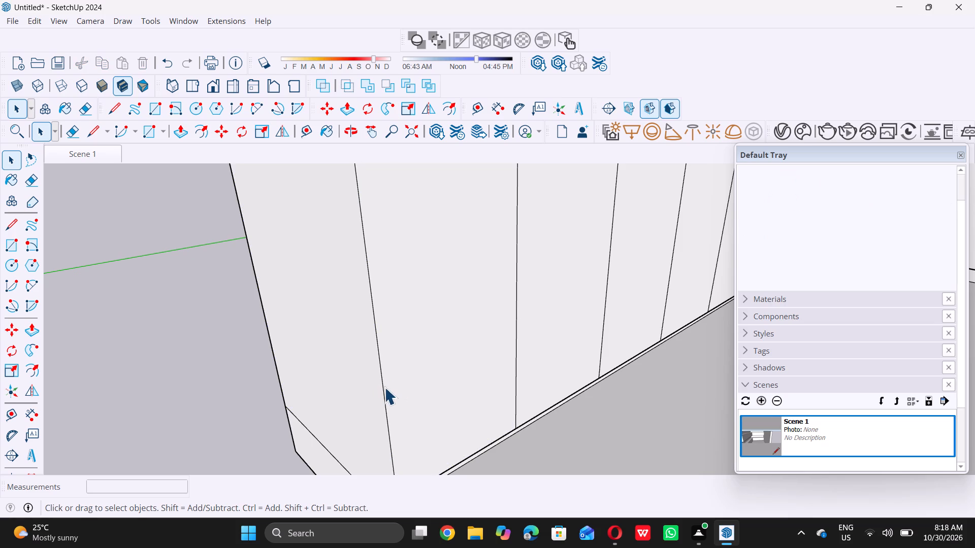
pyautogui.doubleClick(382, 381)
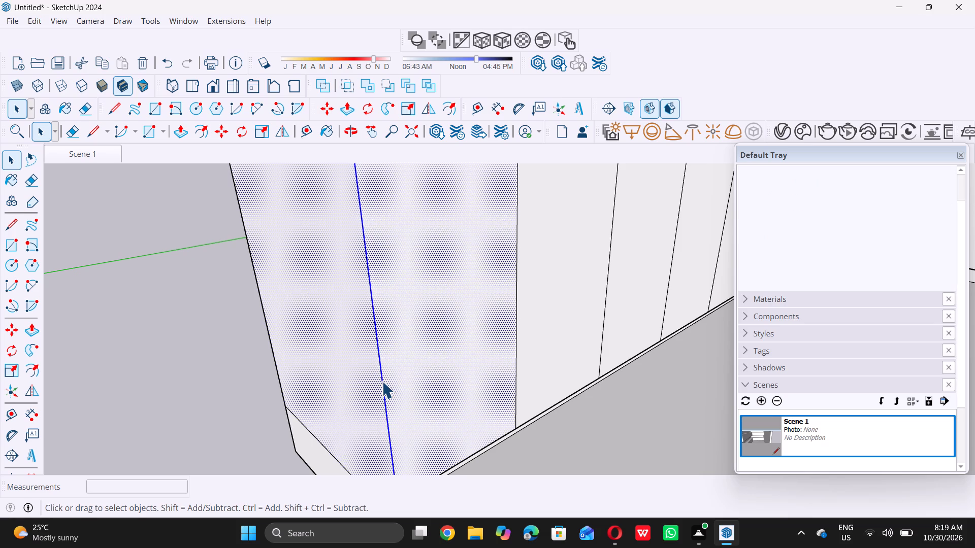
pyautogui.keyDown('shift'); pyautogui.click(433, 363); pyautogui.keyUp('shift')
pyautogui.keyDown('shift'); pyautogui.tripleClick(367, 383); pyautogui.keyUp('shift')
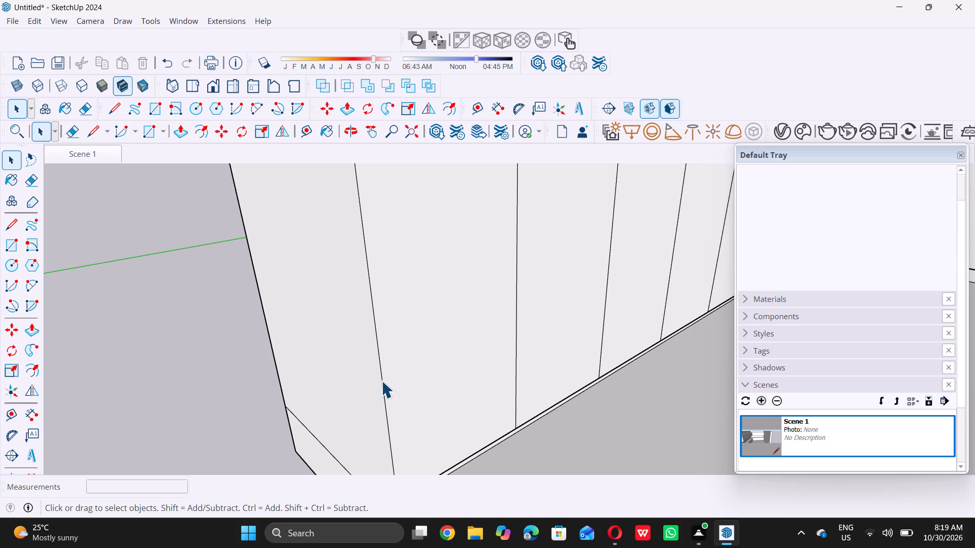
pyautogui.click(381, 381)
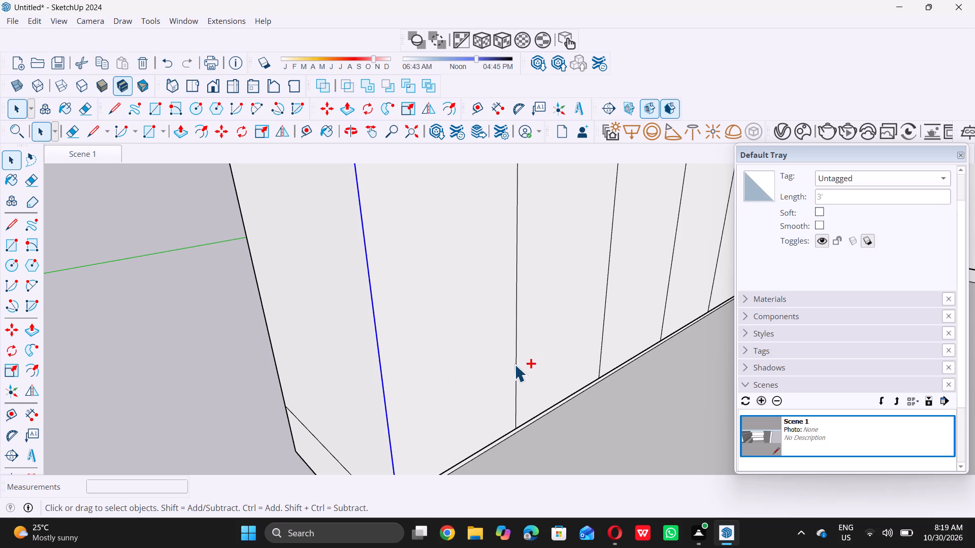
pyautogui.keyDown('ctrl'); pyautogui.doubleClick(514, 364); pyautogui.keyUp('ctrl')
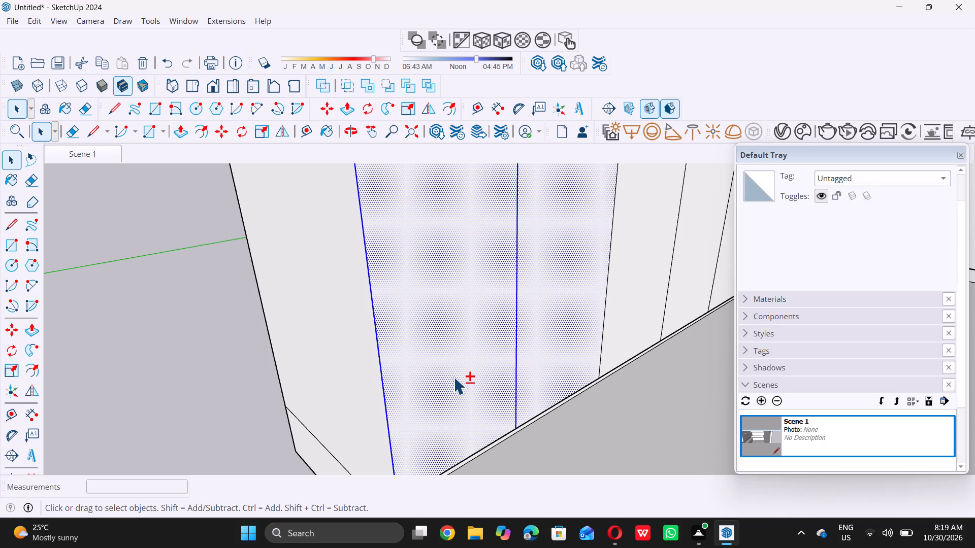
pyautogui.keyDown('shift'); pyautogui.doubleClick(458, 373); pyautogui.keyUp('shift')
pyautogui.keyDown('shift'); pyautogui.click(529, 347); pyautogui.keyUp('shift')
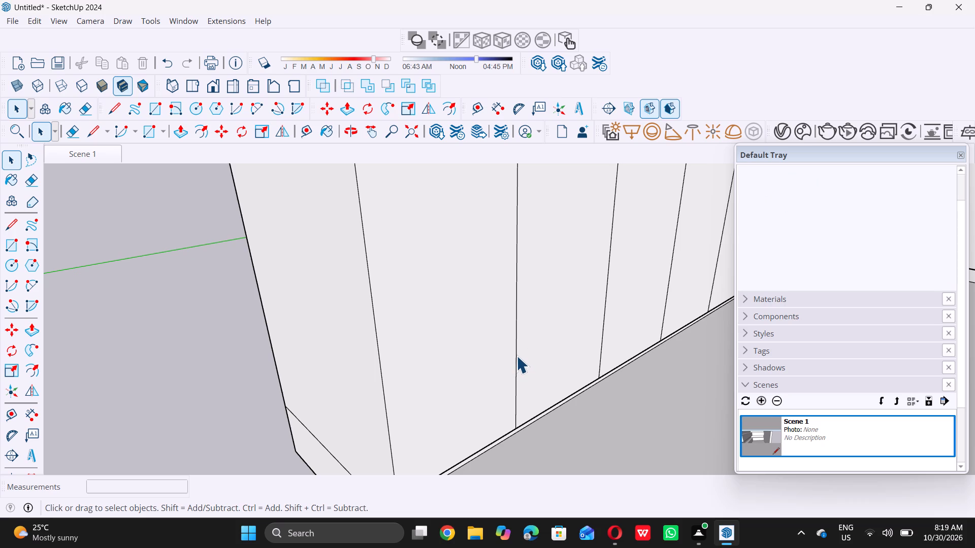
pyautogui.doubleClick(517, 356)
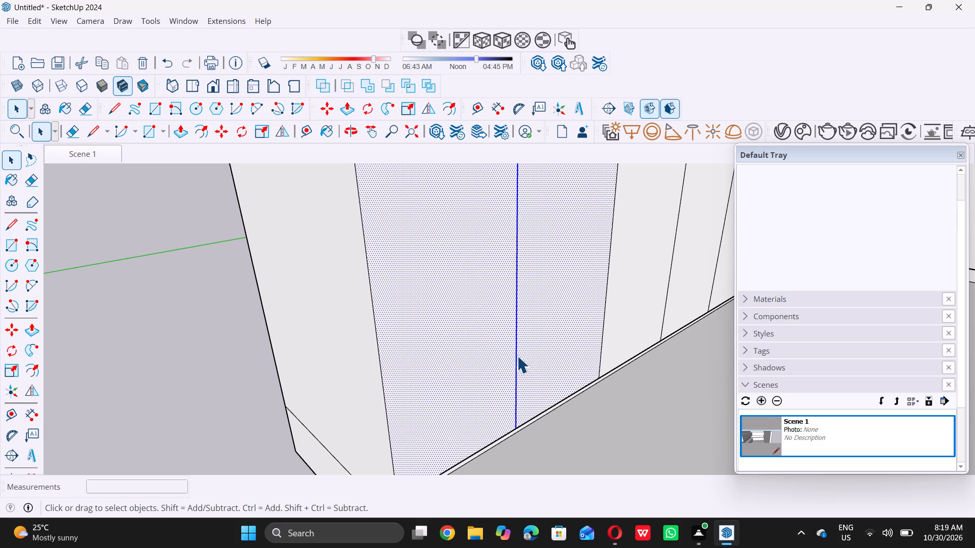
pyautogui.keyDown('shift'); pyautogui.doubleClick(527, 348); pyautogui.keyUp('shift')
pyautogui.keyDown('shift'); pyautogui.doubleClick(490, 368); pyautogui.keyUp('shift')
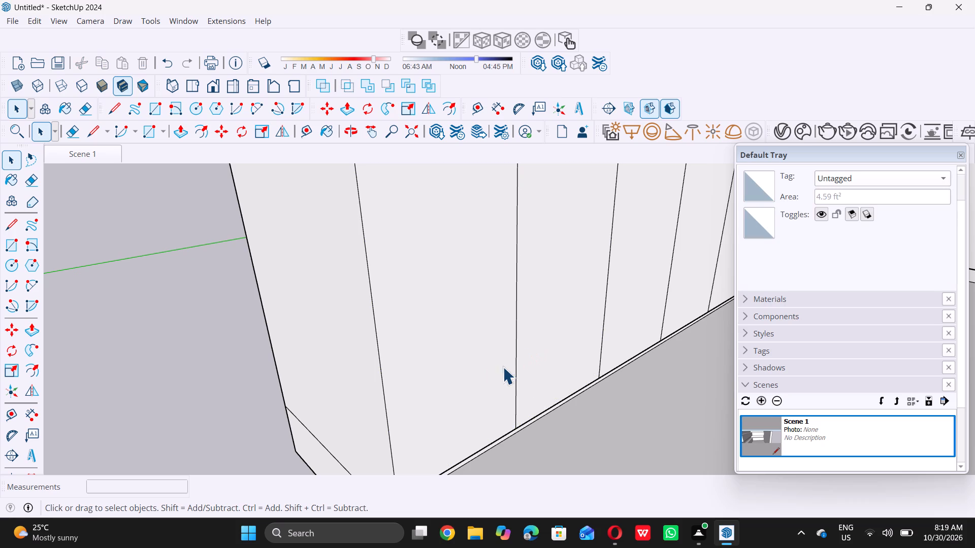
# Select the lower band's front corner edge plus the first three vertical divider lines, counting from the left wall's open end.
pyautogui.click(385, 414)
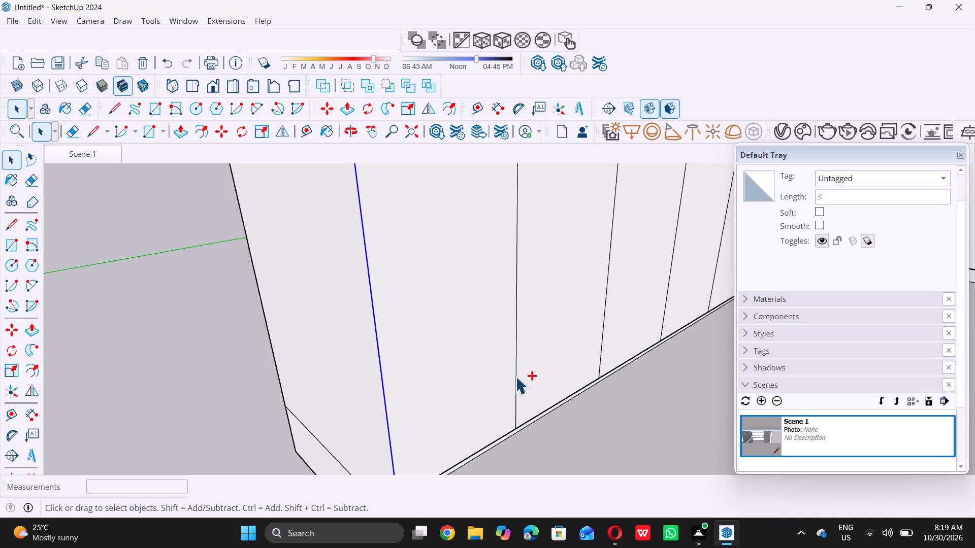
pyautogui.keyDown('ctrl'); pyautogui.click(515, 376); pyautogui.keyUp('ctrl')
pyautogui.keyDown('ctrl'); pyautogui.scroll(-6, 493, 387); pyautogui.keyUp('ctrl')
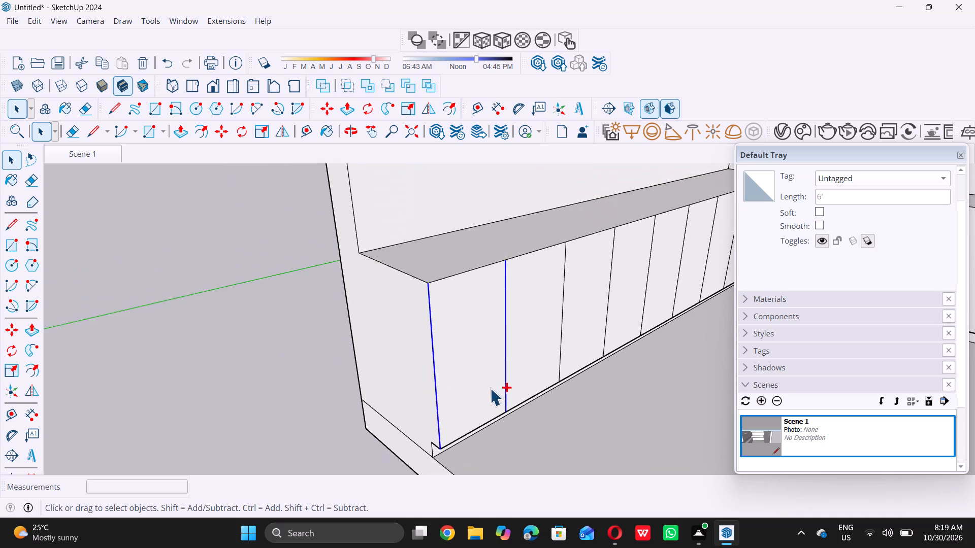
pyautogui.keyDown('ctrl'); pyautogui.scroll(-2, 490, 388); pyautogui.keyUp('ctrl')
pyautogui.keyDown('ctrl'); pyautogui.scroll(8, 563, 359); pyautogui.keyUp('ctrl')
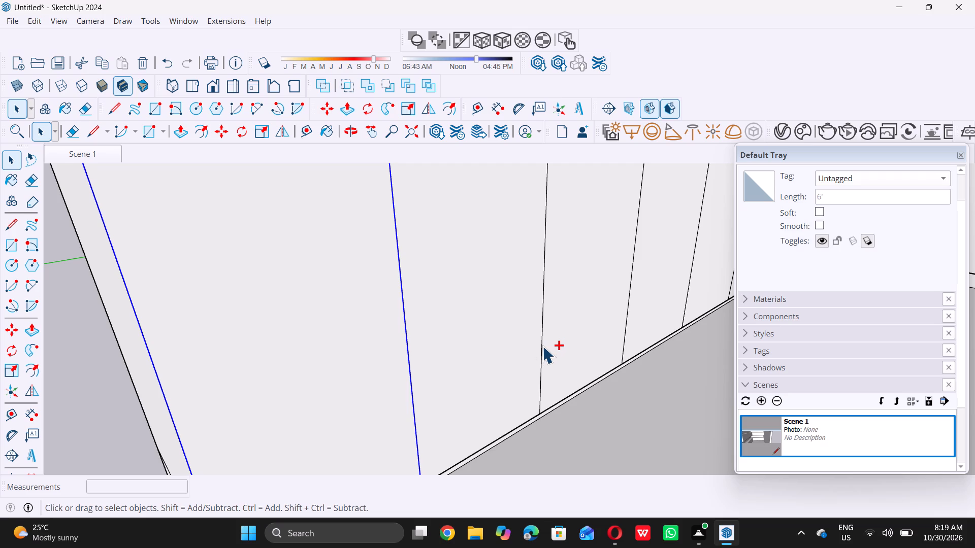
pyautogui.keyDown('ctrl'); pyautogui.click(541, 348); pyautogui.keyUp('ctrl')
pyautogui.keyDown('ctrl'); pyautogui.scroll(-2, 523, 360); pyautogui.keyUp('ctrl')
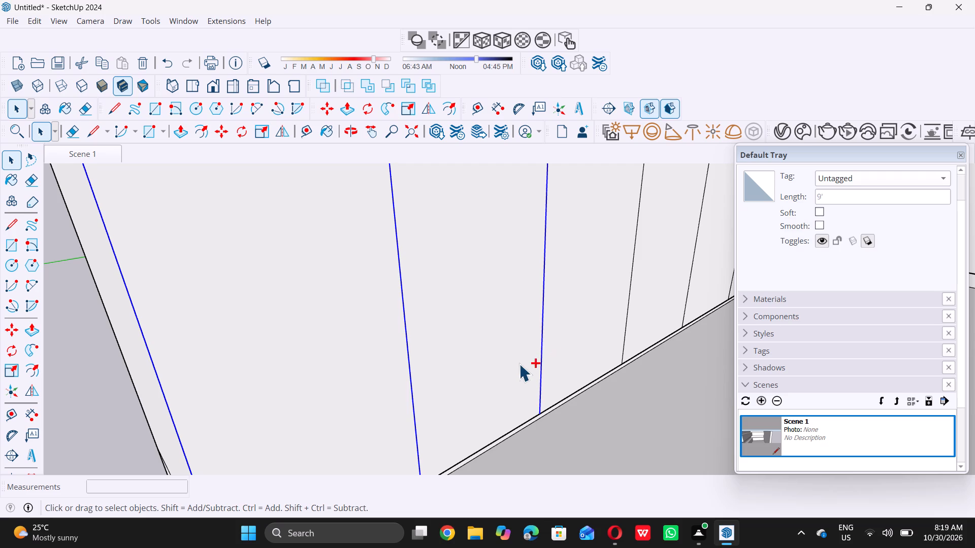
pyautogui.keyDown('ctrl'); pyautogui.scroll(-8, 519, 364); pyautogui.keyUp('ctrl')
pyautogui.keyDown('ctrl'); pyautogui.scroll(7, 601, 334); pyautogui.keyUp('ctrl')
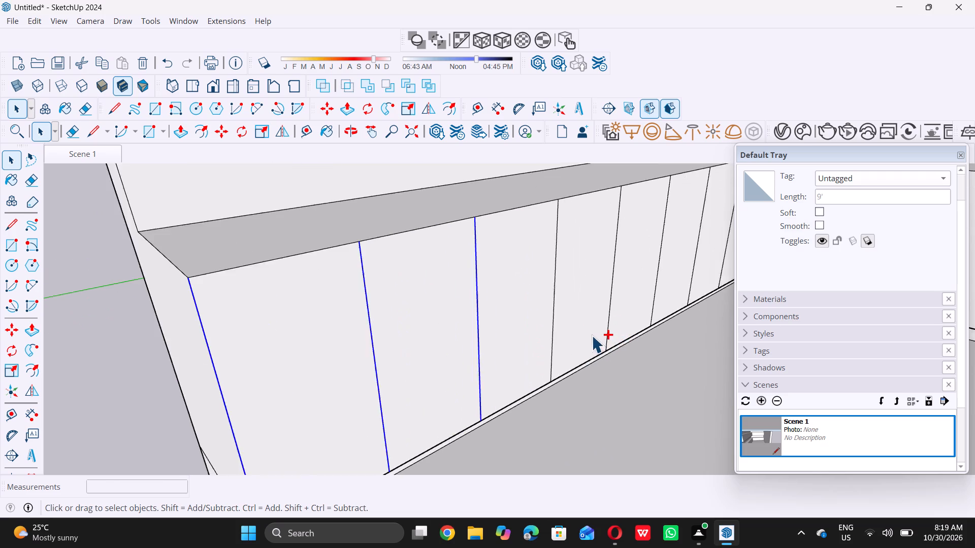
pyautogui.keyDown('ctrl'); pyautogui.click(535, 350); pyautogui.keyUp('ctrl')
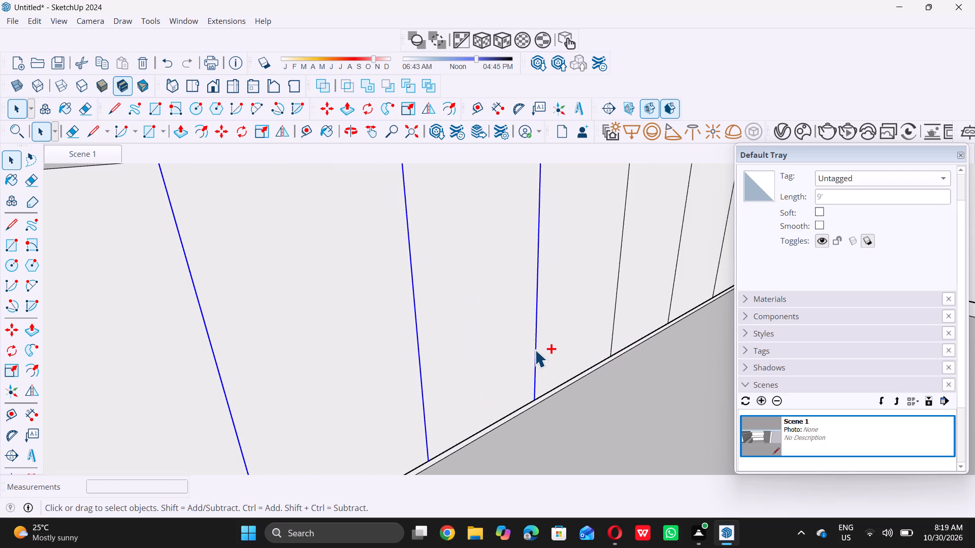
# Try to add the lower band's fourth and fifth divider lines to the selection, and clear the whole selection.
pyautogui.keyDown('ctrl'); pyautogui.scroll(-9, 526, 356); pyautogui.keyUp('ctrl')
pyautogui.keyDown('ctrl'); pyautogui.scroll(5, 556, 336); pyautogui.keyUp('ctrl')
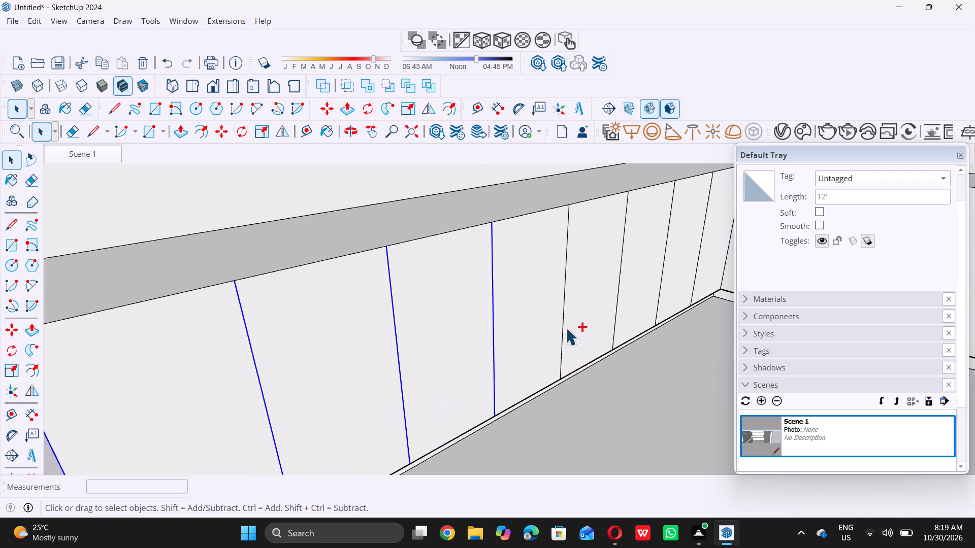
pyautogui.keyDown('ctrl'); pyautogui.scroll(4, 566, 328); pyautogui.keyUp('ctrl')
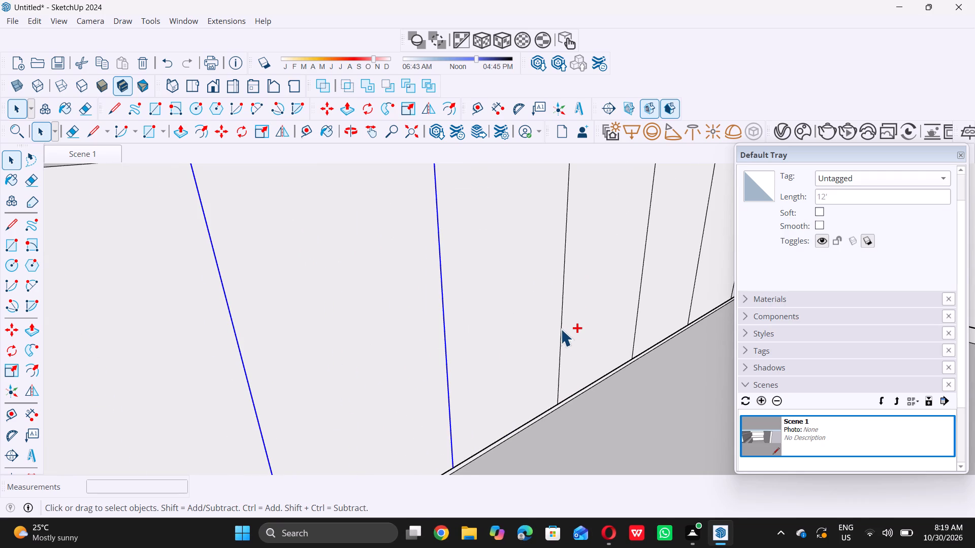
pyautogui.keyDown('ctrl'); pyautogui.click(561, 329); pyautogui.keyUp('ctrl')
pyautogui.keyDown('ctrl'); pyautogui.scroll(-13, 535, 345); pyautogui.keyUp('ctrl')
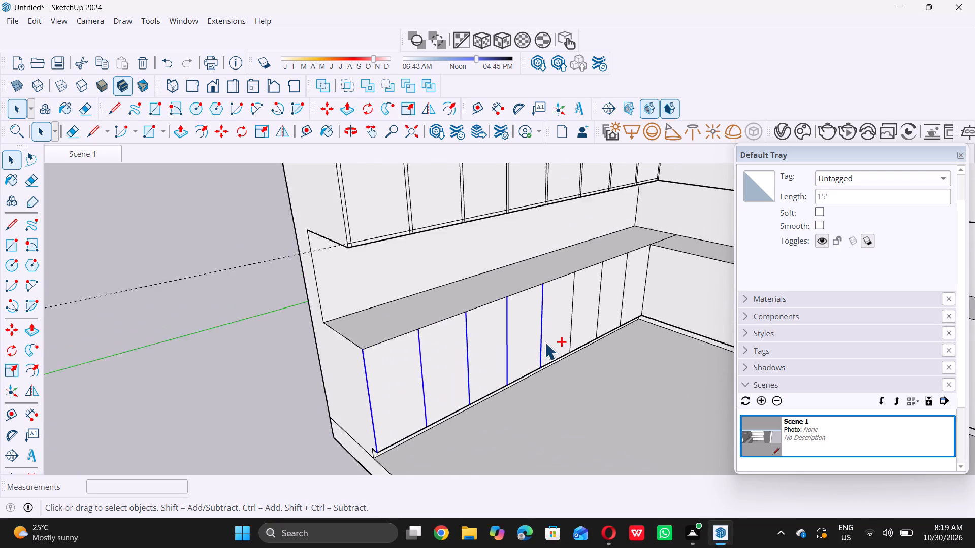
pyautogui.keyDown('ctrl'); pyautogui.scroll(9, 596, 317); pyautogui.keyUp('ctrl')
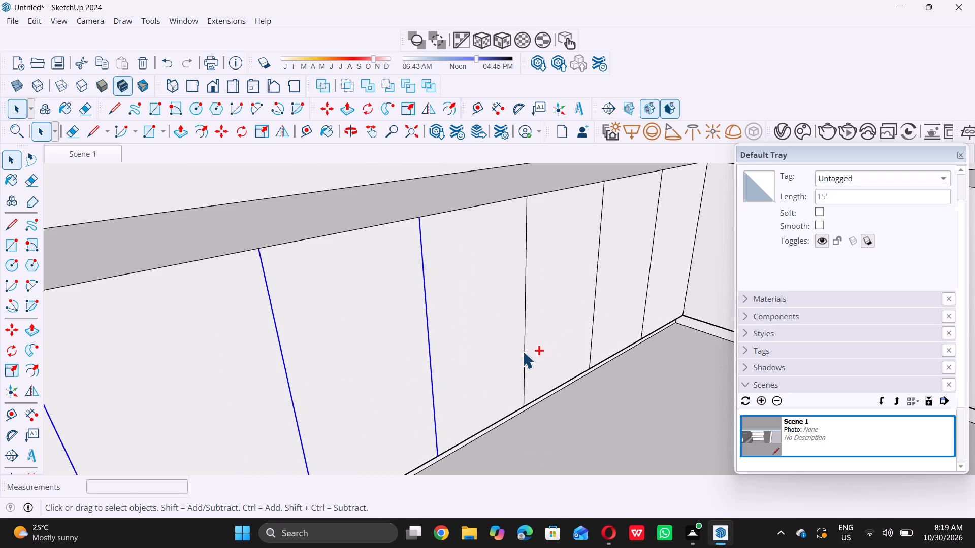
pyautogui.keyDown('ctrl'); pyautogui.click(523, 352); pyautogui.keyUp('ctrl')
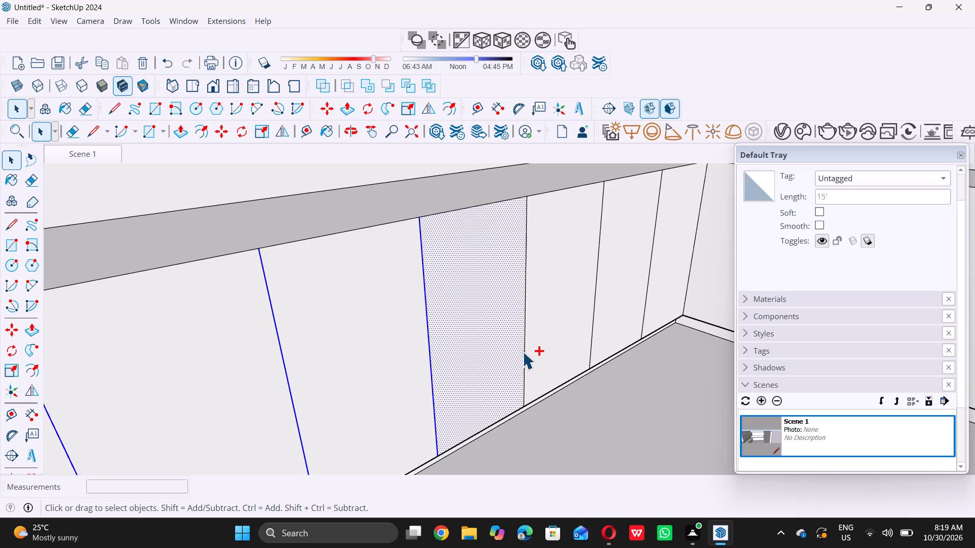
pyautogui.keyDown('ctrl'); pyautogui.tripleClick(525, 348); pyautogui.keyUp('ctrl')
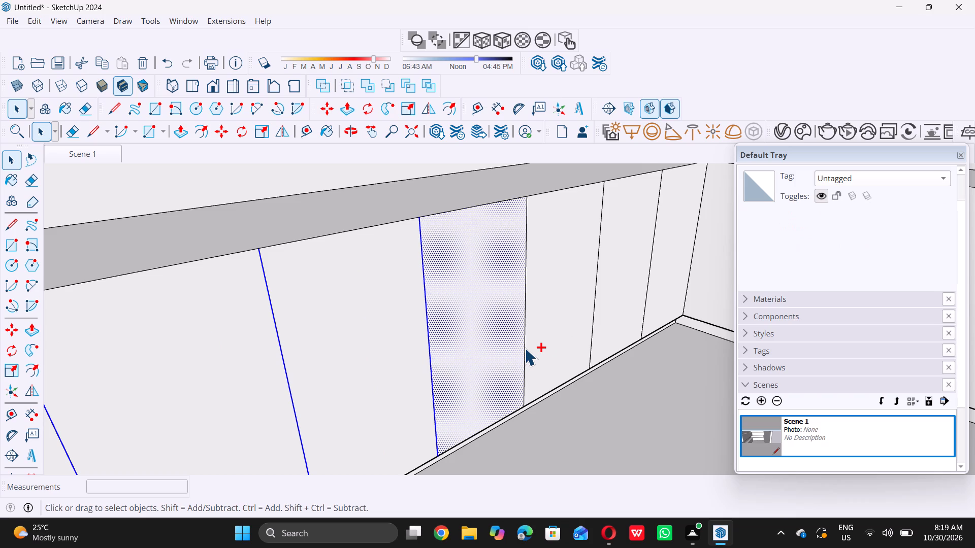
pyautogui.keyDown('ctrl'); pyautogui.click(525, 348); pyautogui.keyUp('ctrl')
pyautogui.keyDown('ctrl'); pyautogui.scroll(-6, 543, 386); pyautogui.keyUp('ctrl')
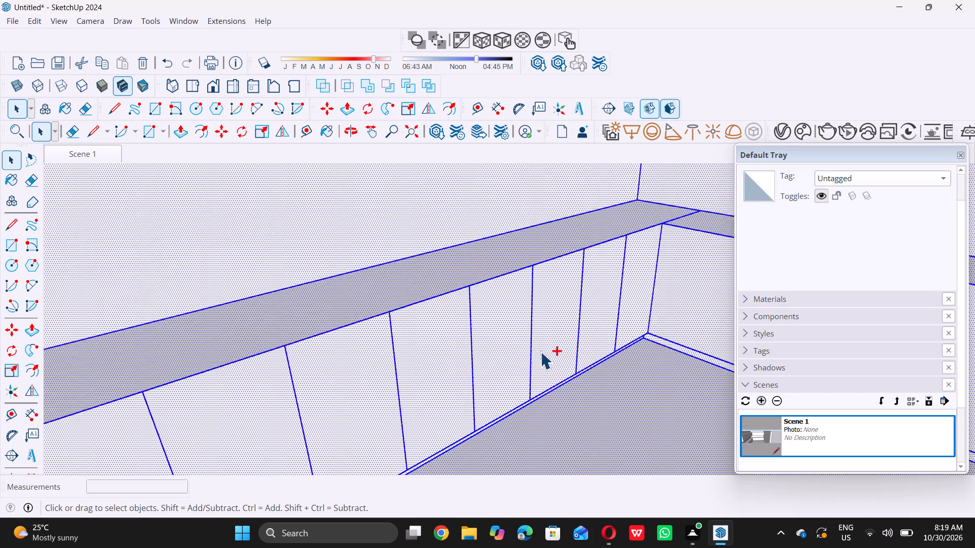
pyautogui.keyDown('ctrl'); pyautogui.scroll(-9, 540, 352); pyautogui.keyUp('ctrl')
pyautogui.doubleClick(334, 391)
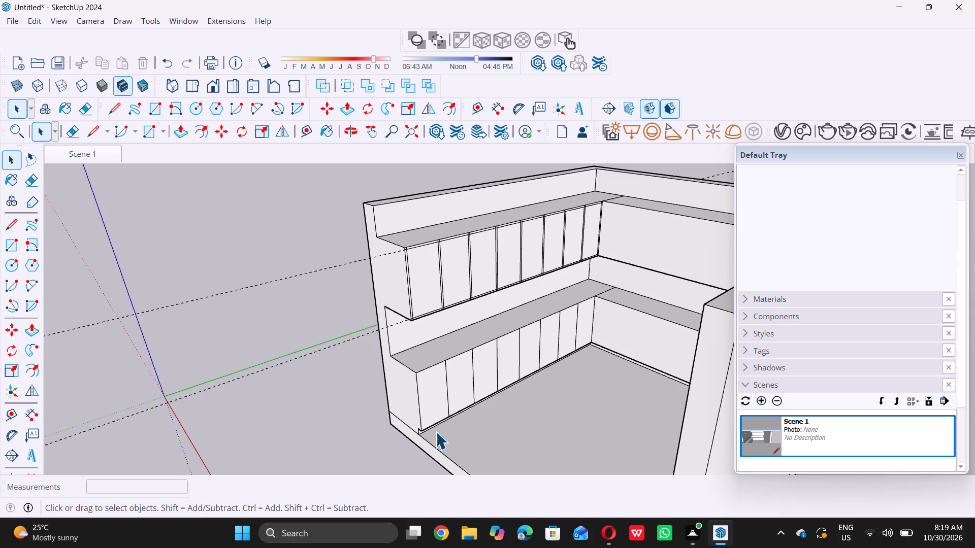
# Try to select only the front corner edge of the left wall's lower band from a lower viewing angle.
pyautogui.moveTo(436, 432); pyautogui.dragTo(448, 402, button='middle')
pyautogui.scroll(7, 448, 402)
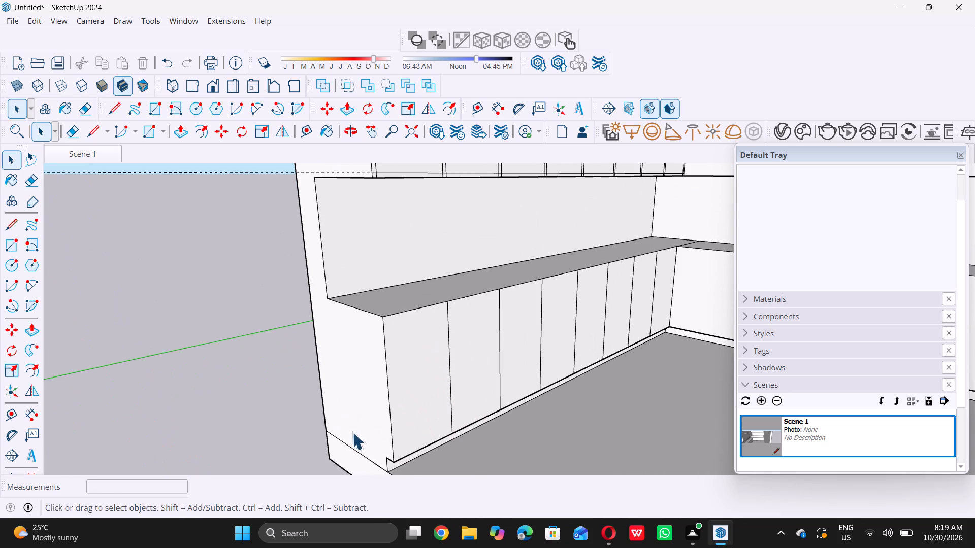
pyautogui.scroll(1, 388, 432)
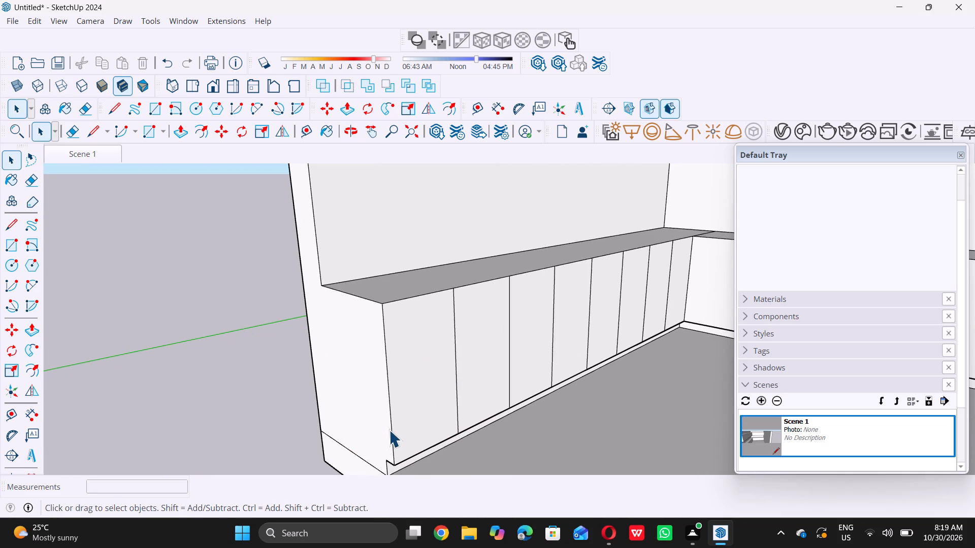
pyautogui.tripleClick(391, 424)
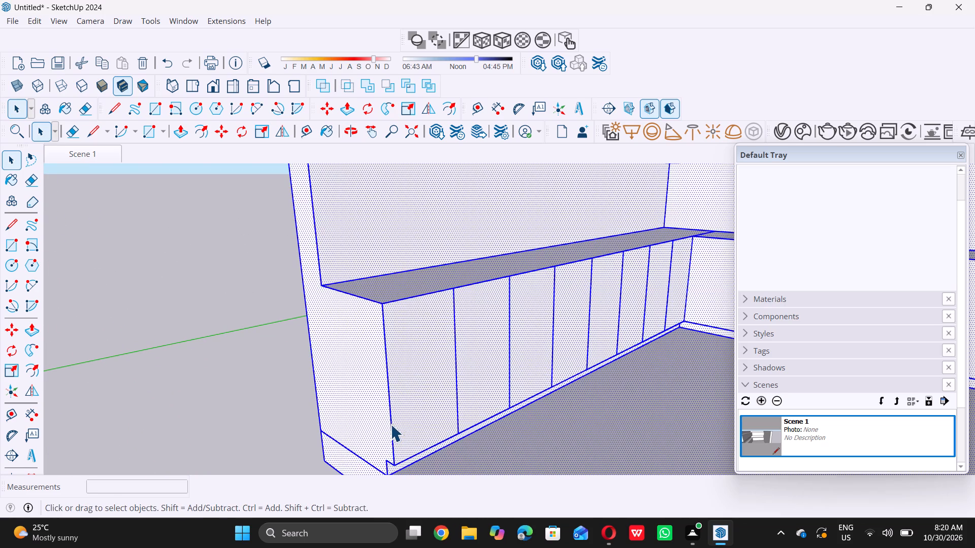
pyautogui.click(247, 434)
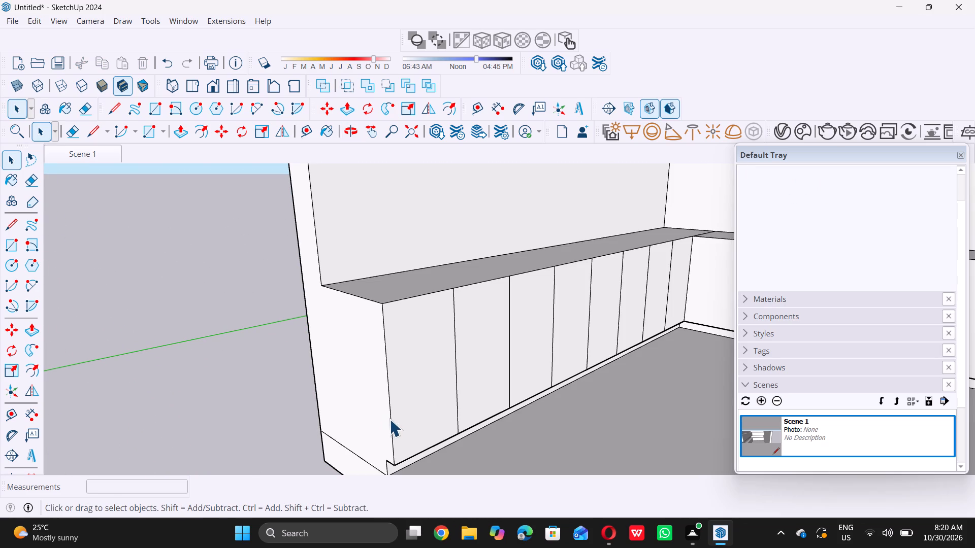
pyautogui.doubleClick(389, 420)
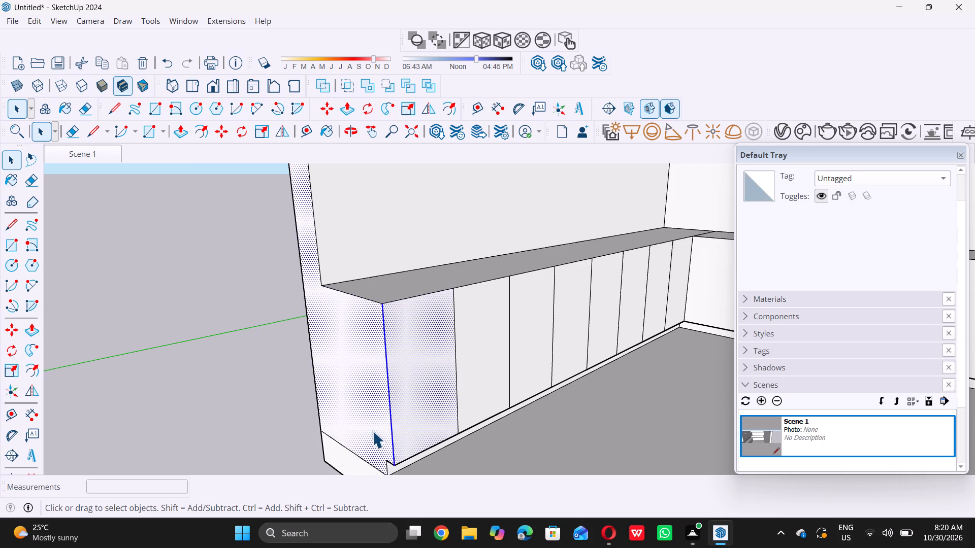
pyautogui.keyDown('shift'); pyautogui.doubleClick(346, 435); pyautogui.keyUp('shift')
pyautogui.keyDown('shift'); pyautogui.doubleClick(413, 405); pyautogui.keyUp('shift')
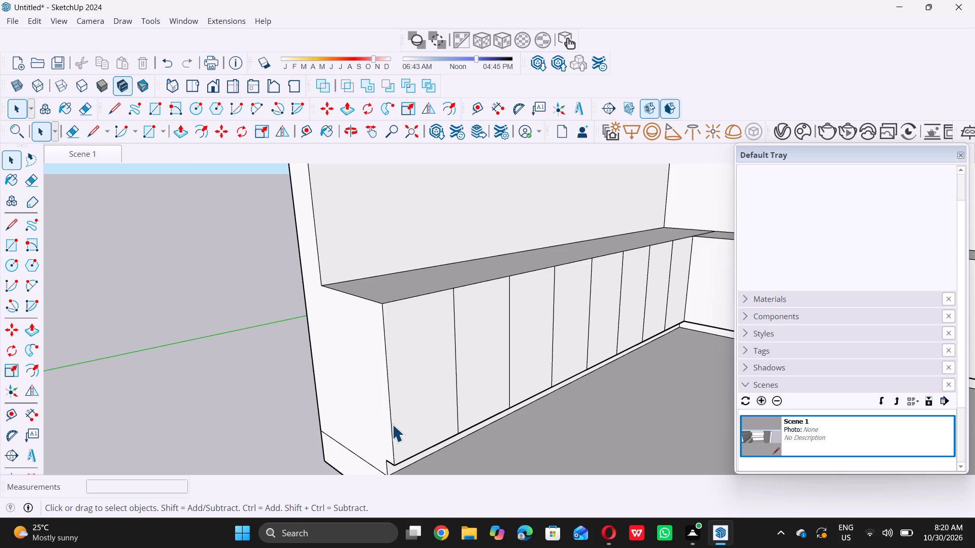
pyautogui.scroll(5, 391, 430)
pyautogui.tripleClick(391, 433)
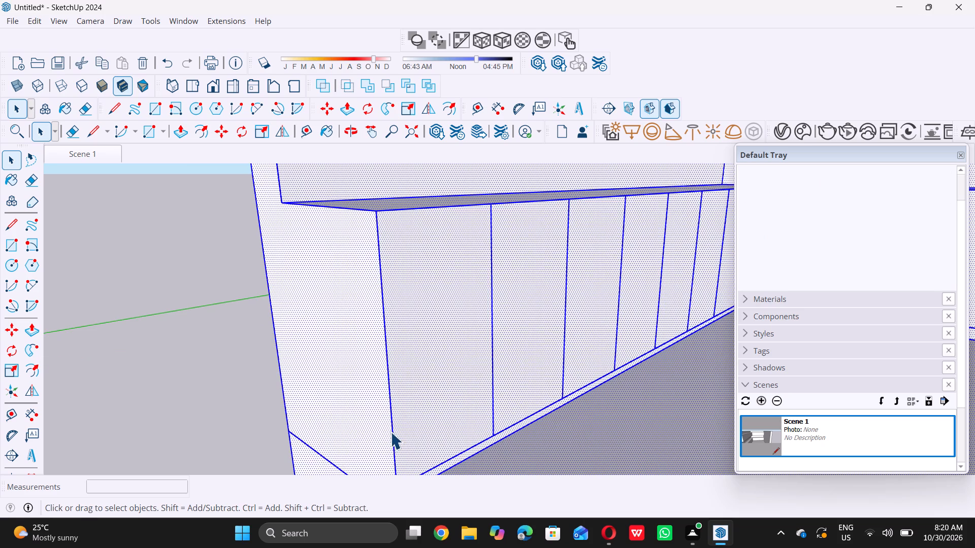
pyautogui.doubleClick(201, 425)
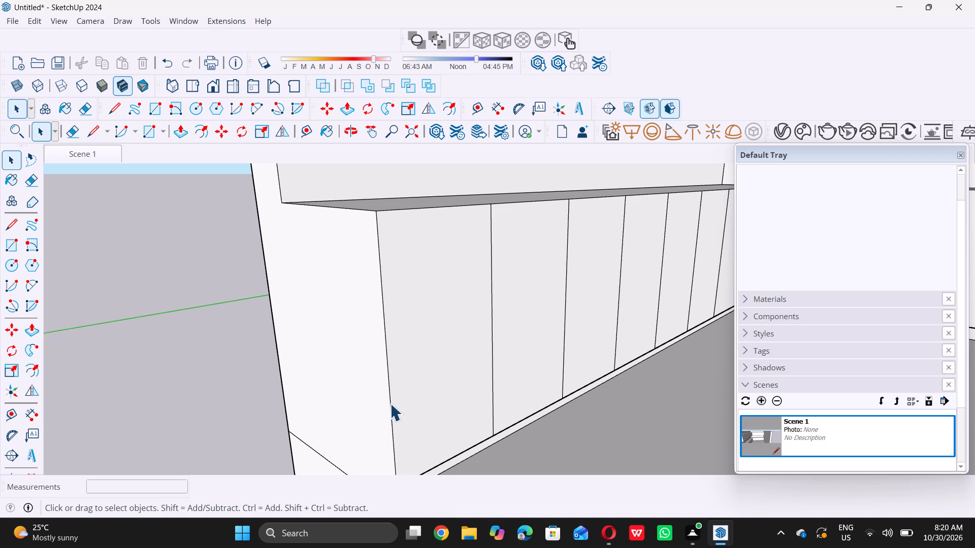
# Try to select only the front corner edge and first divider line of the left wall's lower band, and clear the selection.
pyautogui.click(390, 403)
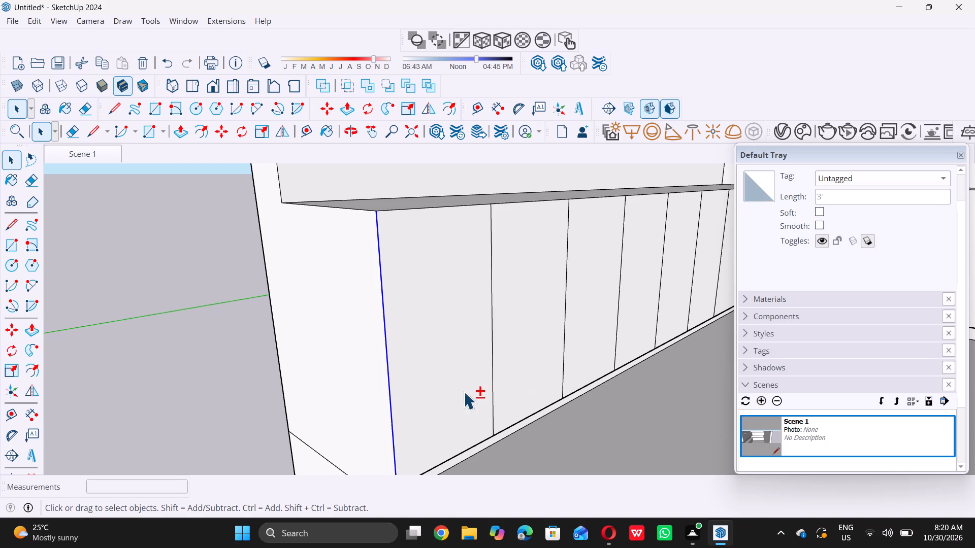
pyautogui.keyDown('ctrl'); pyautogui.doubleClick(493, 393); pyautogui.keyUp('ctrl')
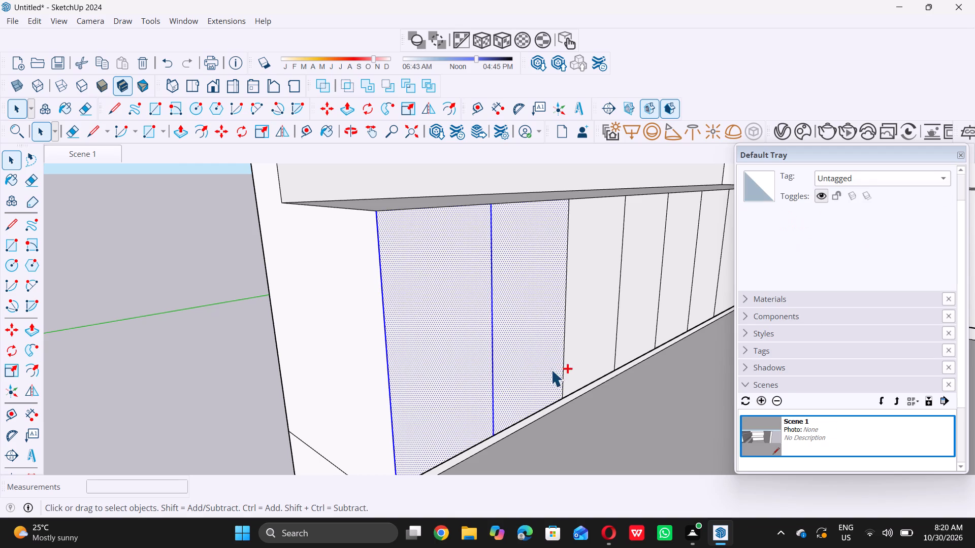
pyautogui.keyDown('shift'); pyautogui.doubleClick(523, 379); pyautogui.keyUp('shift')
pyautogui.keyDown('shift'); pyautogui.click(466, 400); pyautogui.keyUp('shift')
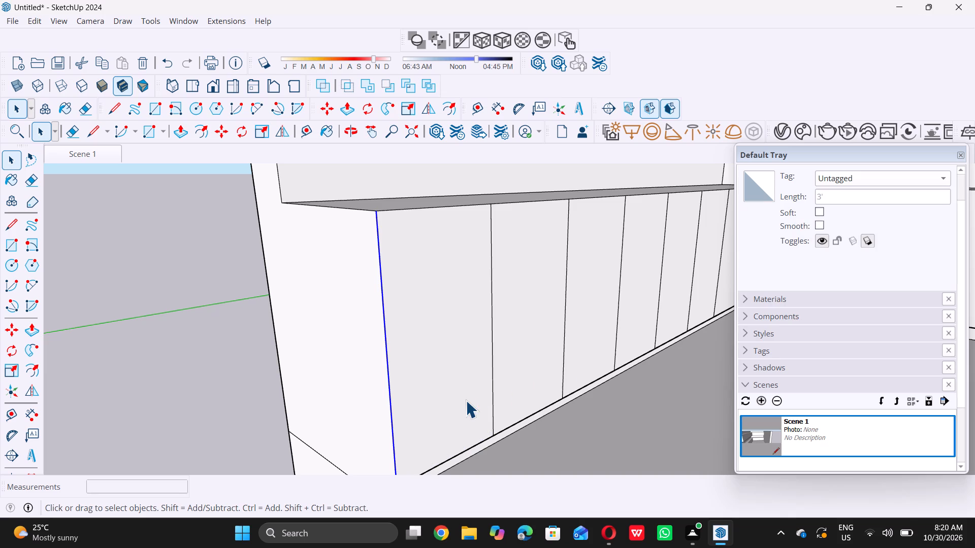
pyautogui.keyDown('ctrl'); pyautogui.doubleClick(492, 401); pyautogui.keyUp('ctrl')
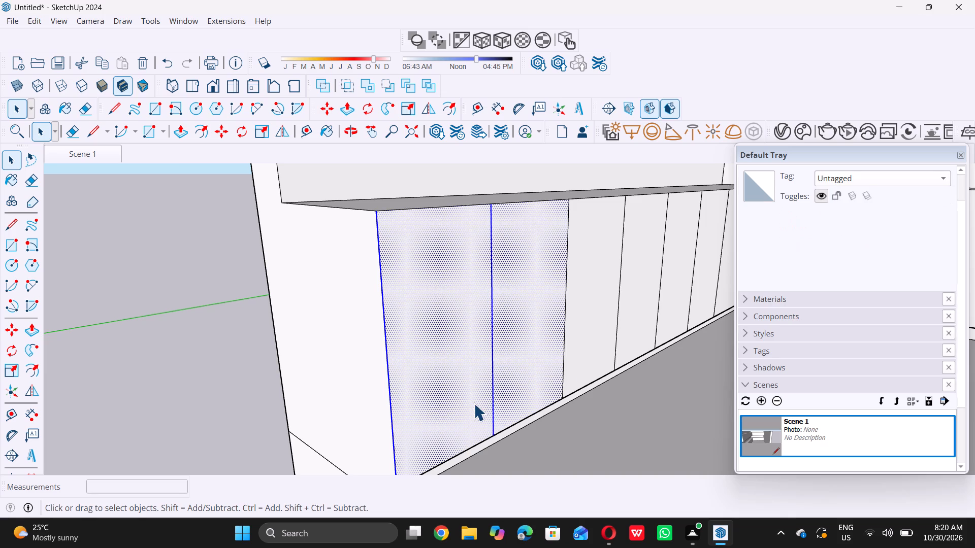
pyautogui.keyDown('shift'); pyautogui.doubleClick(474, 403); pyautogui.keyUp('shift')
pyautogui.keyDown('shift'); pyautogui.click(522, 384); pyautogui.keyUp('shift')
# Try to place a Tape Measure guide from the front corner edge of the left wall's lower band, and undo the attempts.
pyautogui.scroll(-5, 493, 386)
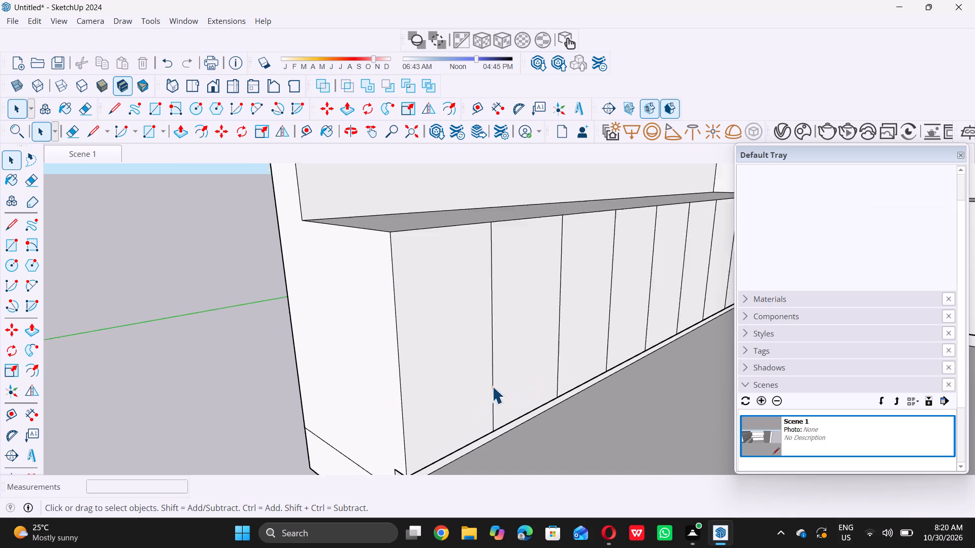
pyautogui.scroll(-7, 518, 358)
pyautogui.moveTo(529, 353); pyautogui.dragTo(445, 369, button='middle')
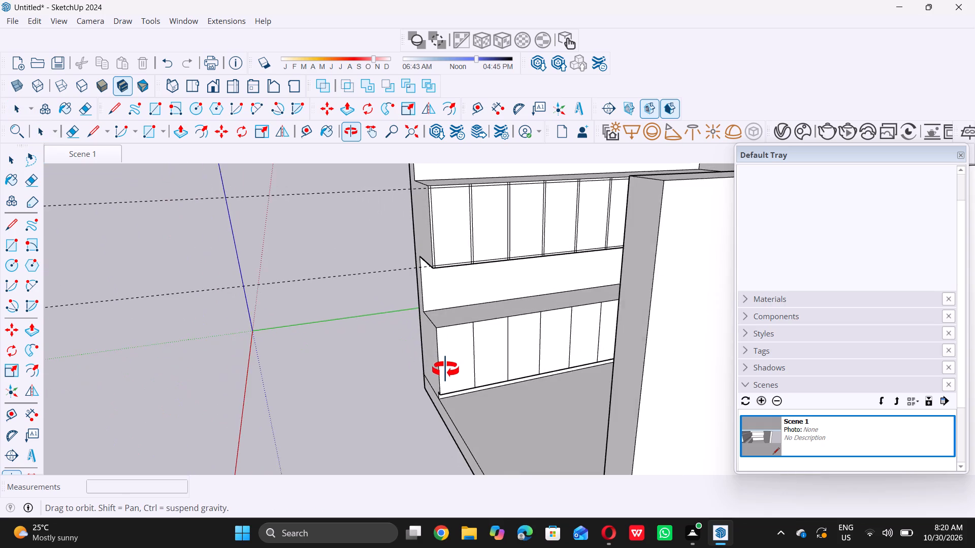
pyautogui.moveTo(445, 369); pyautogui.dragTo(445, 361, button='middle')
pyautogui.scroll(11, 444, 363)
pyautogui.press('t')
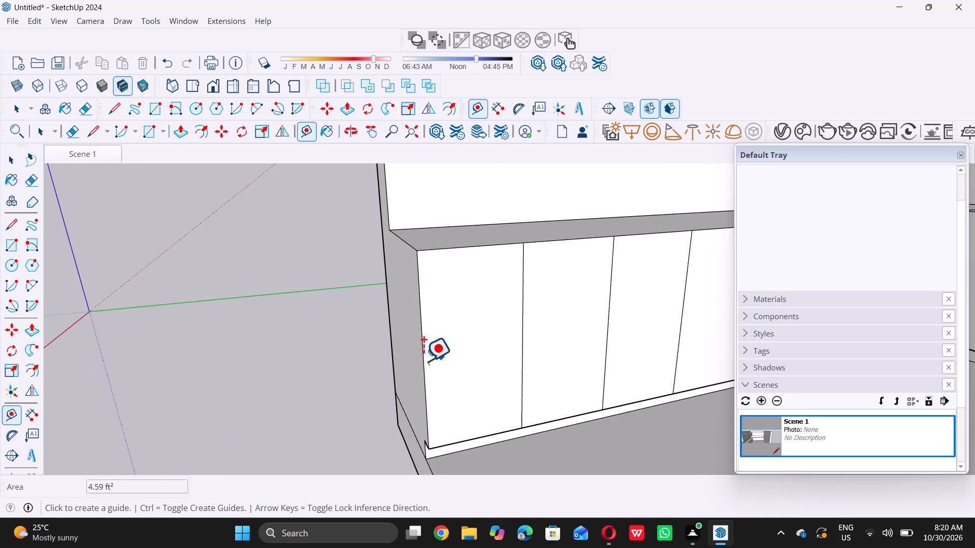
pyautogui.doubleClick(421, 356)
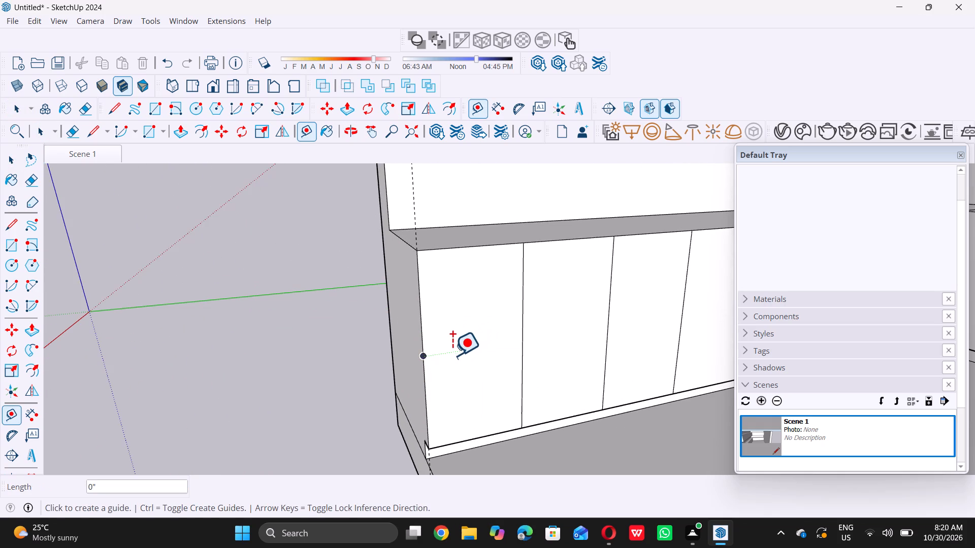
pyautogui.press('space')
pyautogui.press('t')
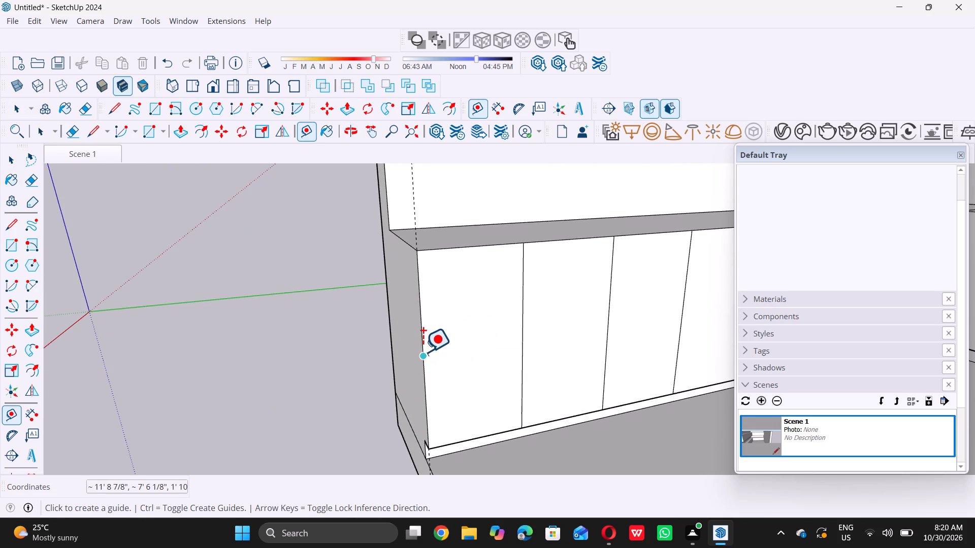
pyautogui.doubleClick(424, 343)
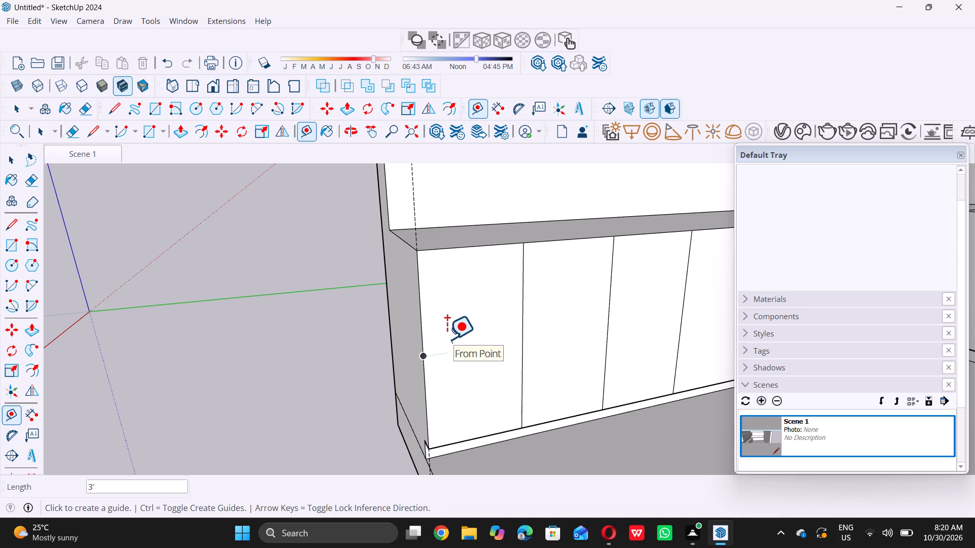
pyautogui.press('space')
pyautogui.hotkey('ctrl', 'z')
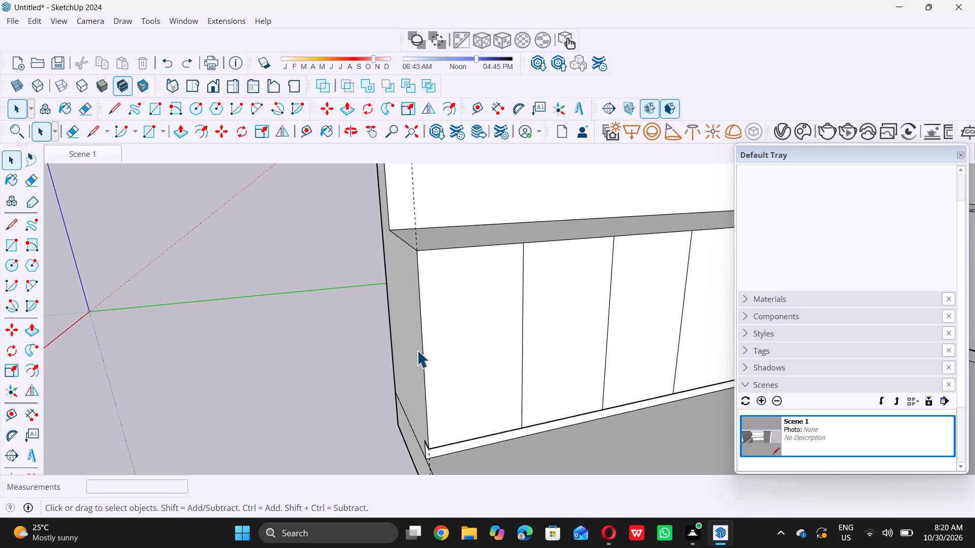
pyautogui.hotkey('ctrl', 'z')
# Place a vertical guide 1" in from the front corner edge on the face of the left wall's lower band.
pyautogui.press('t')
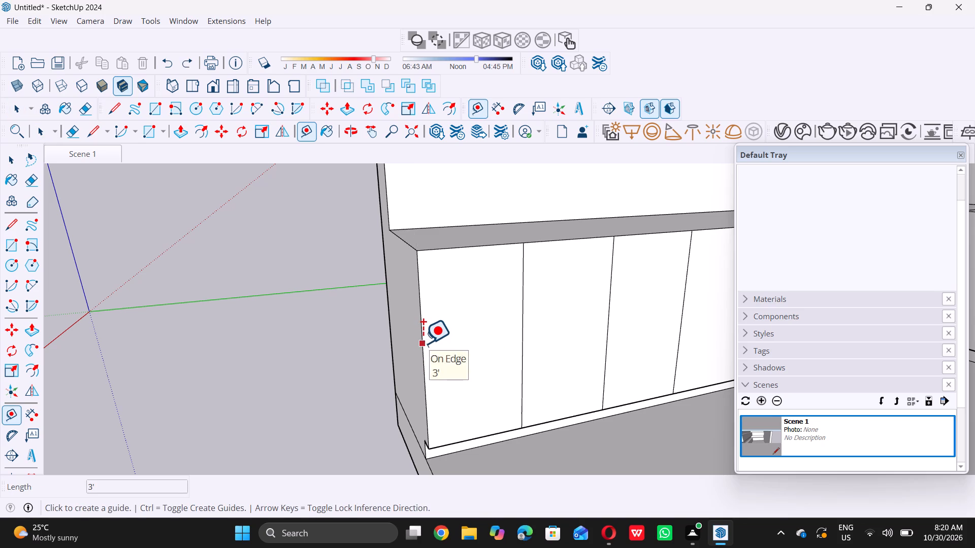
pyautogui.doubleClick(423, 343)
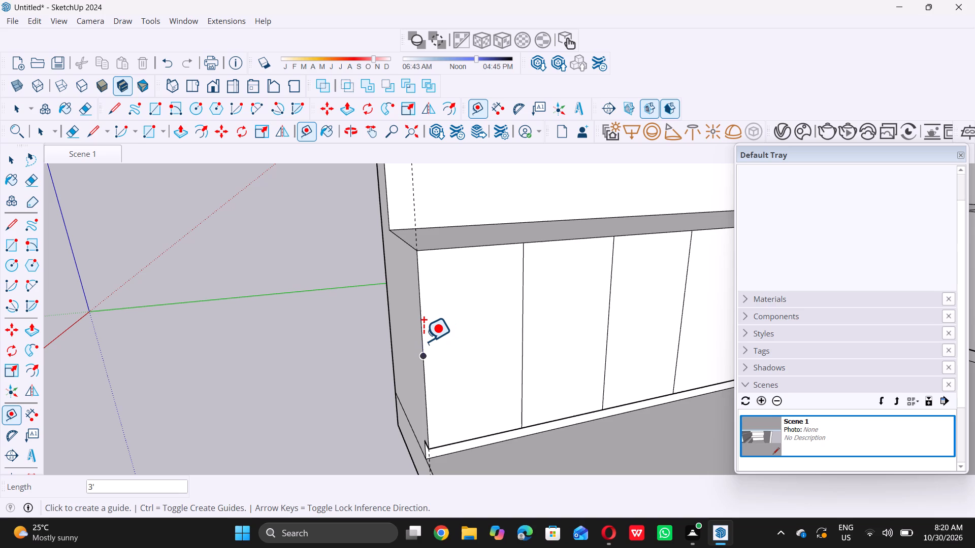
pyautogui.click(422, 339)
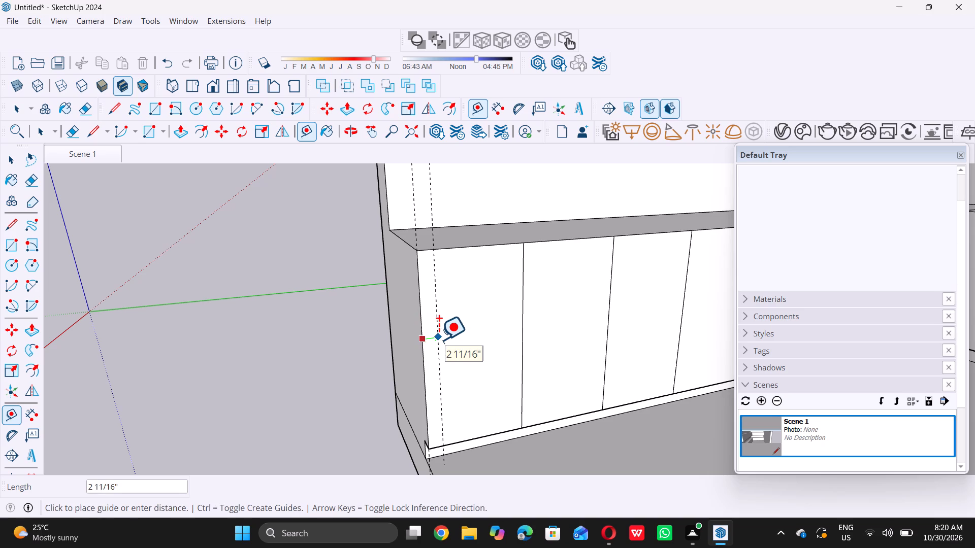
pyautogui.press('1')
pyautogui.hotkey('shift', '"')
pyautogui.press('Return')
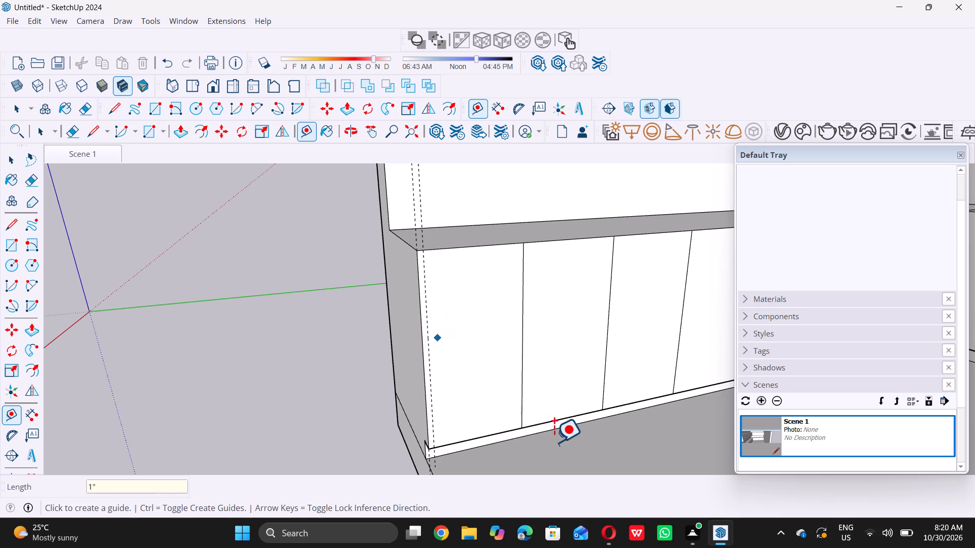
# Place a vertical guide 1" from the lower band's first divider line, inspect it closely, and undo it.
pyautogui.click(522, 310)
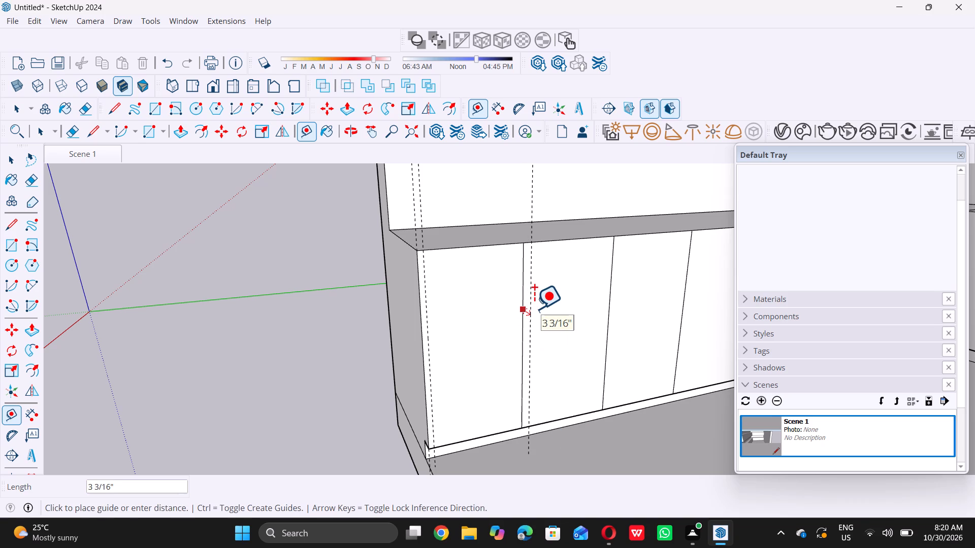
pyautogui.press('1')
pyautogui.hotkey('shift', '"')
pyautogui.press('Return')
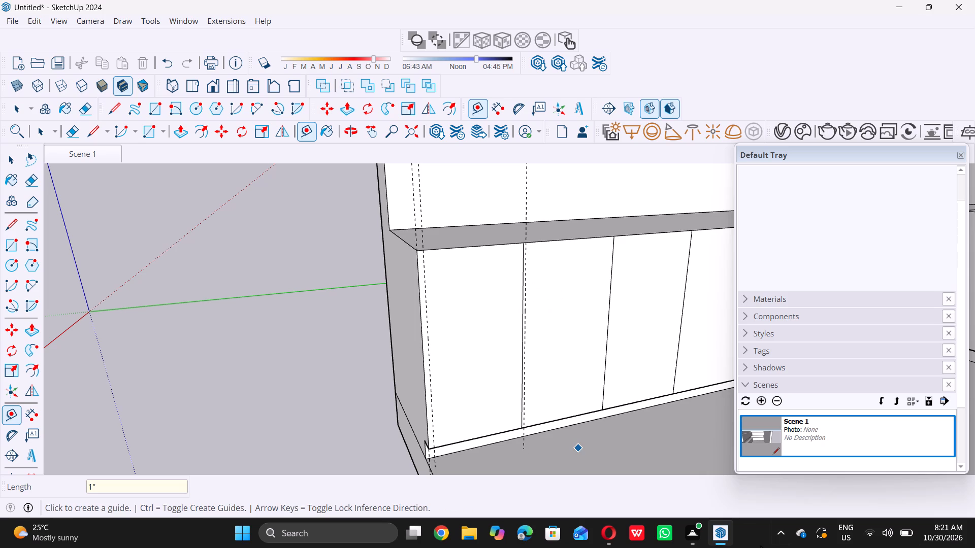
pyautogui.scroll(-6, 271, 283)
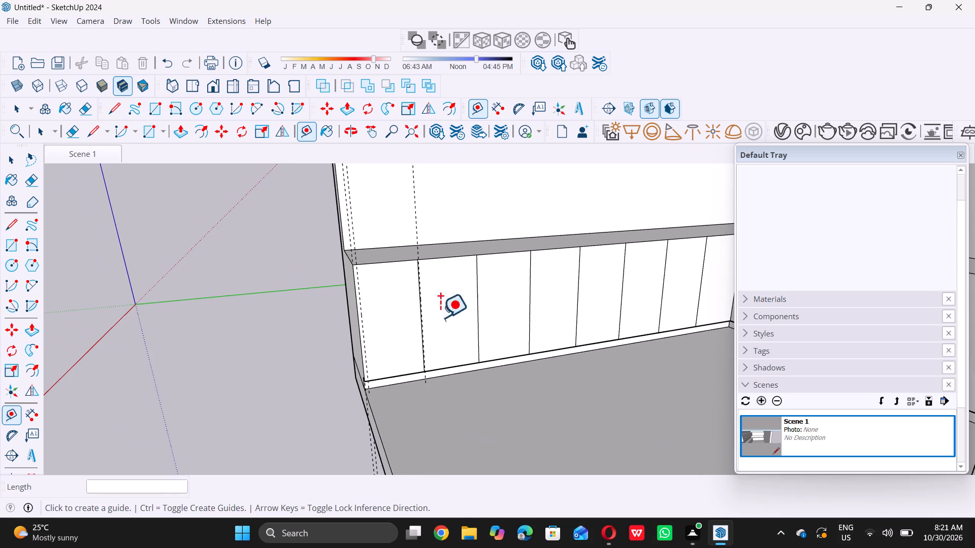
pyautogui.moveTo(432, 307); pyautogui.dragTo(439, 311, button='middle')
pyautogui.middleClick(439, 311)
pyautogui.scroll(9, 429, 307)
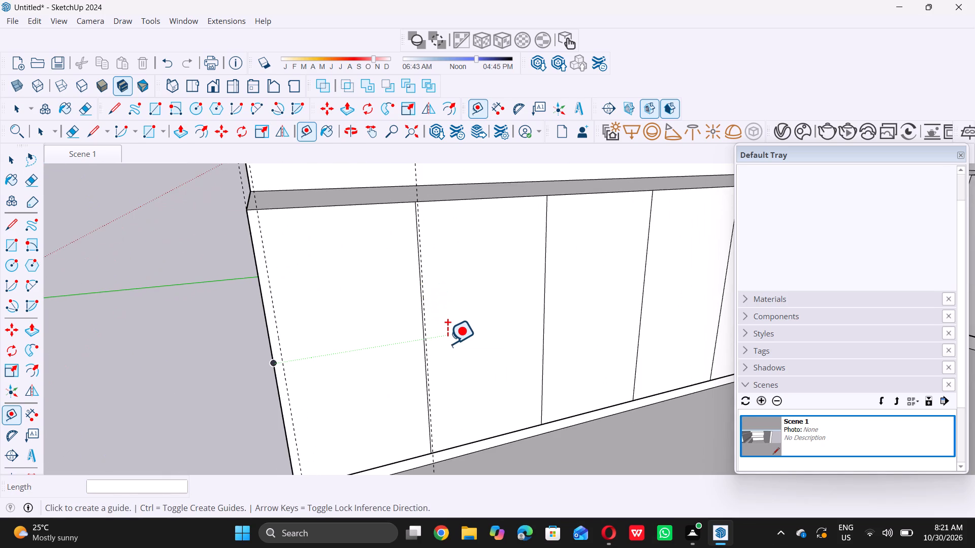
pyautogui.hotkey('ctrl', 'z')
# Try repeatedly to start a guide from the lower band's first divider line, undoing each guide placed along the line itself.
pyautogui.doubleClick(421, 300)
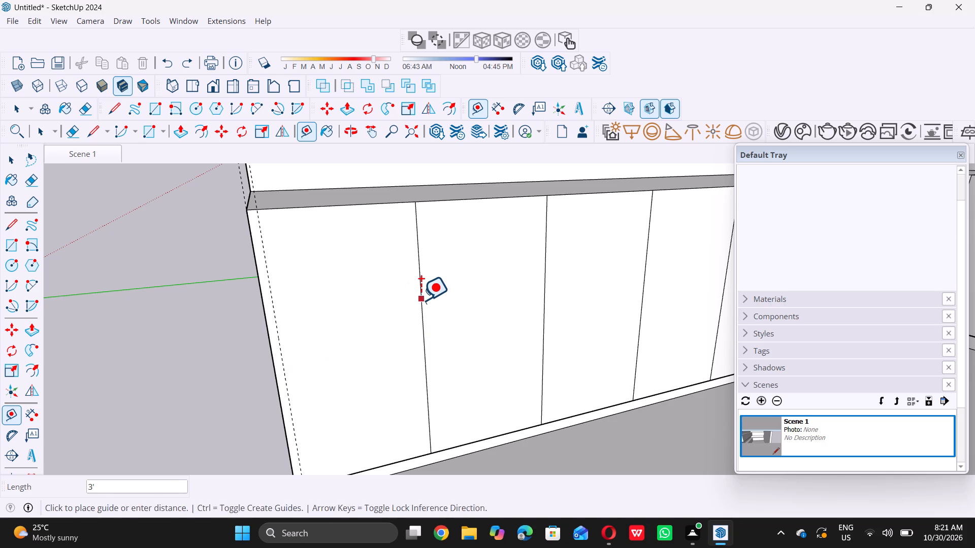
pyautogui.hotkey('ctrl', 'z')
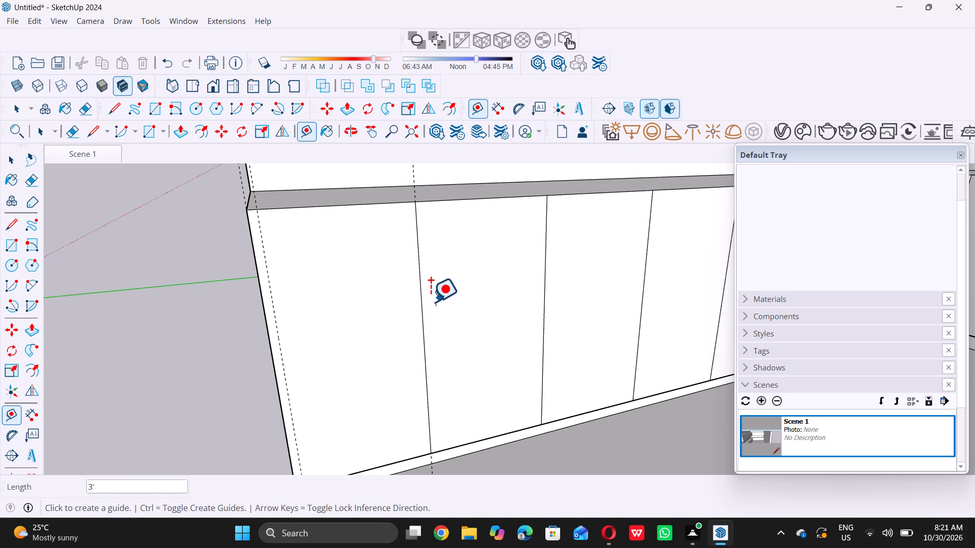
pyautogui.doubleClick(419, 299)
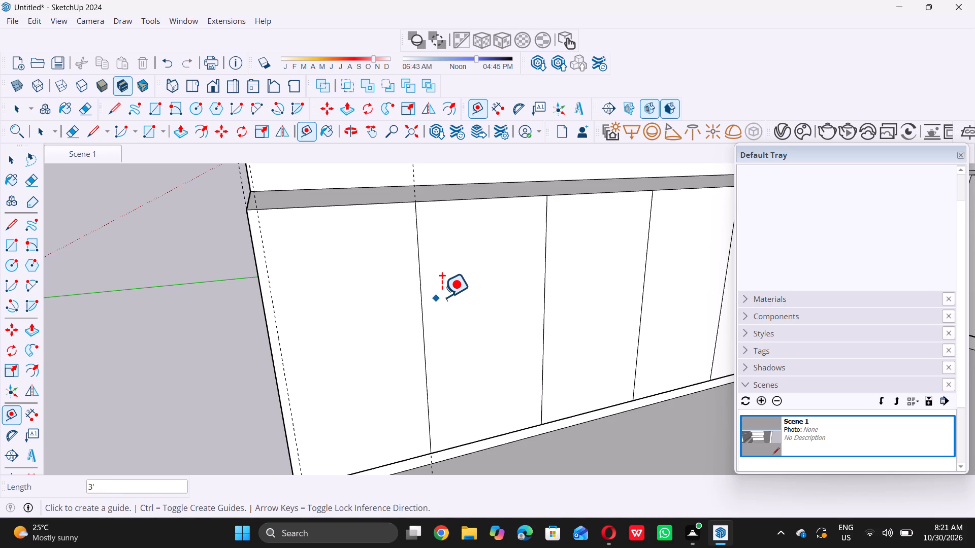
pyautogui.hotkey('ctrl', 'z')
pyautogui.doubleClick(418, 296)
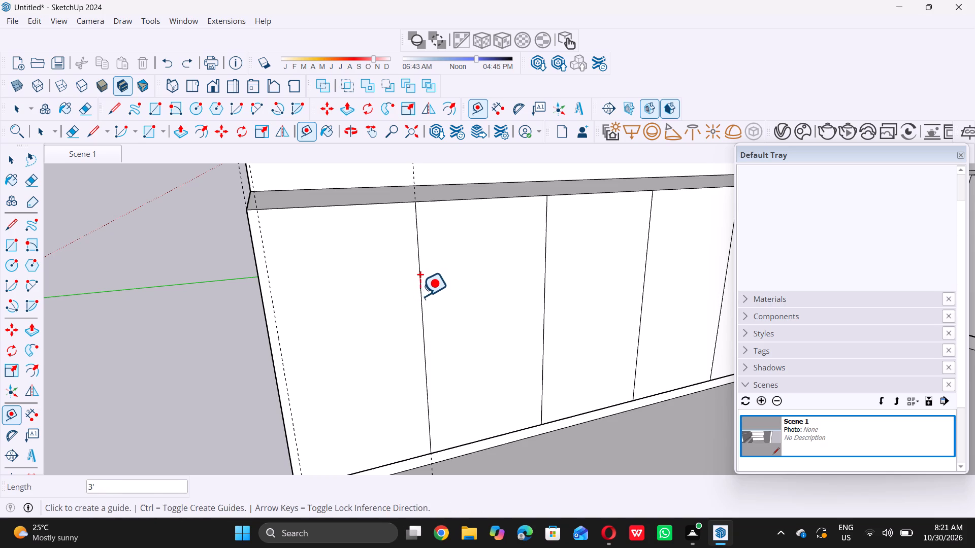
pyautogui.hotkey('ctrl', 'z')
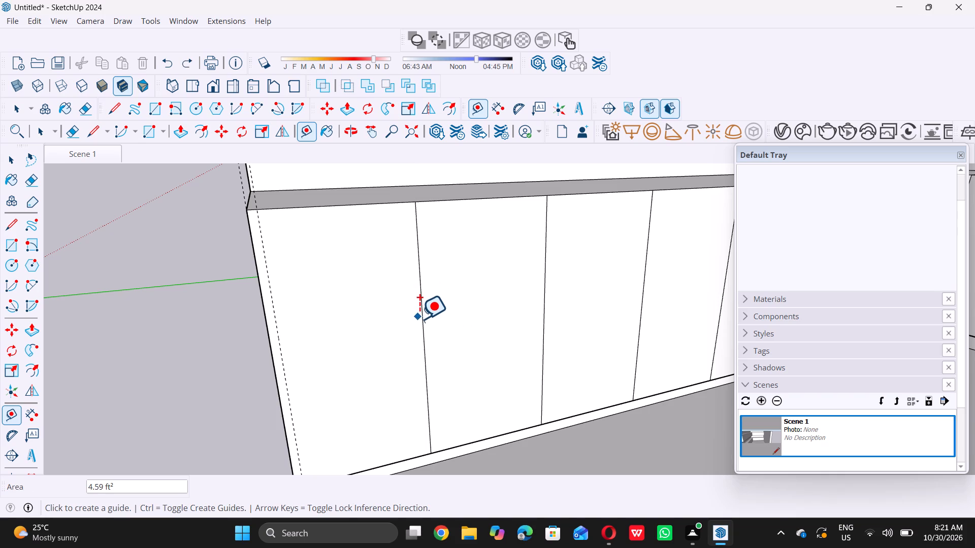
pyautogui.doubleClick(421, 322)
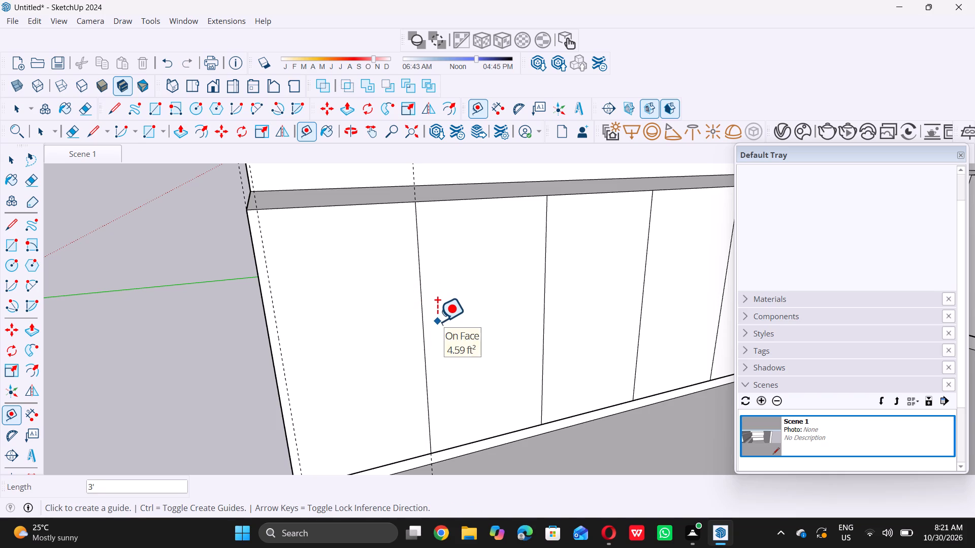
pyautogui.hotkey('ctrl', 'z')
# Place a vertical guide 1" past the first divider line on the left wall's lower band, on the side away from the open end.
pyautogui.click(420, 330)
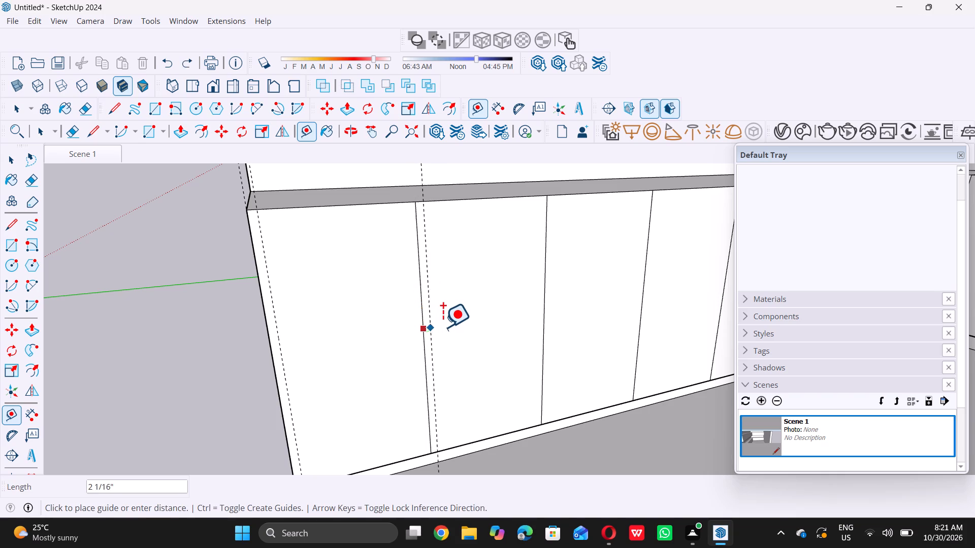
pyautogui.press('1')
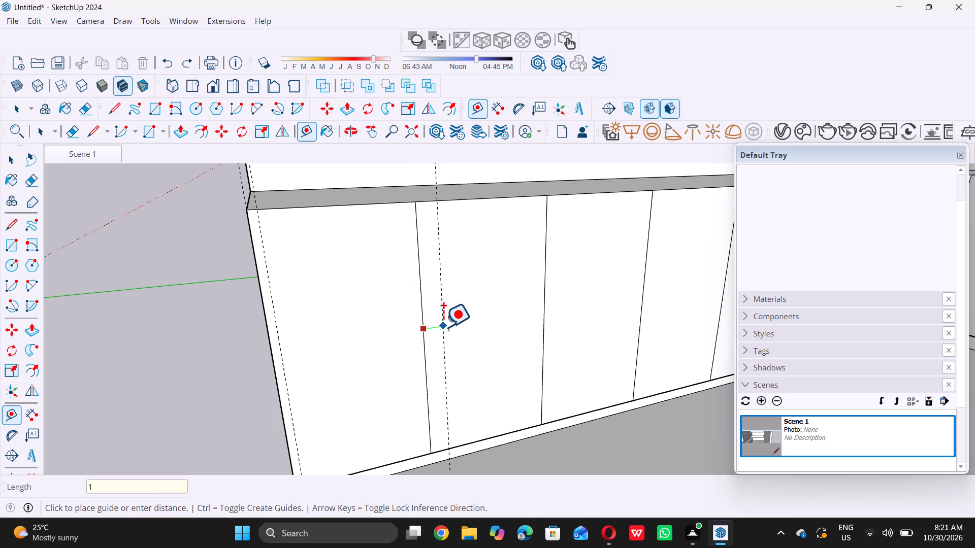
pyautogui.hotkey('shift', '"')
pyautogui.press('Return')
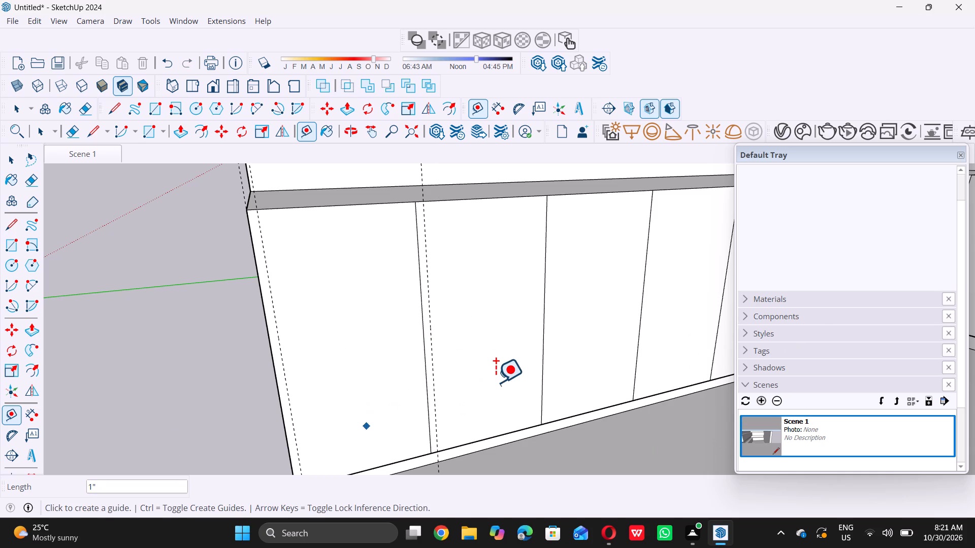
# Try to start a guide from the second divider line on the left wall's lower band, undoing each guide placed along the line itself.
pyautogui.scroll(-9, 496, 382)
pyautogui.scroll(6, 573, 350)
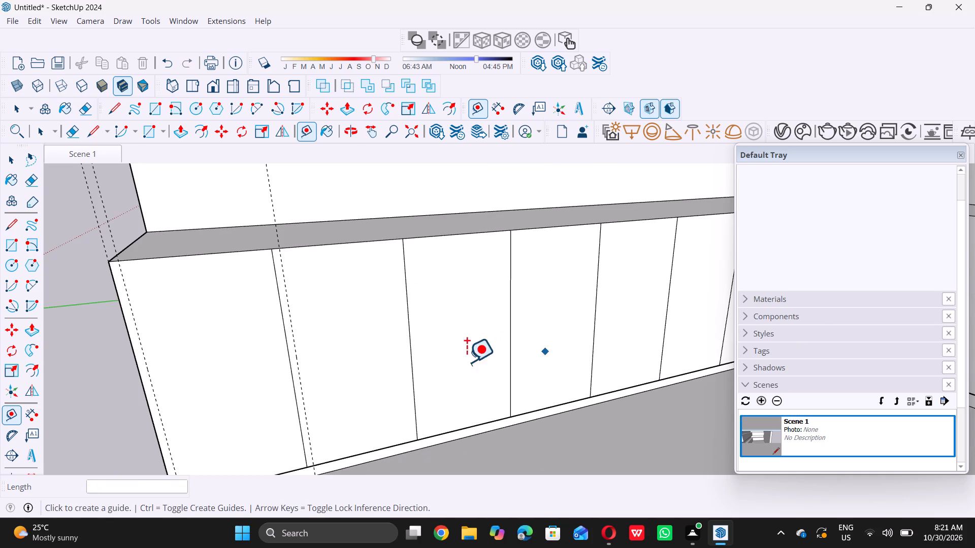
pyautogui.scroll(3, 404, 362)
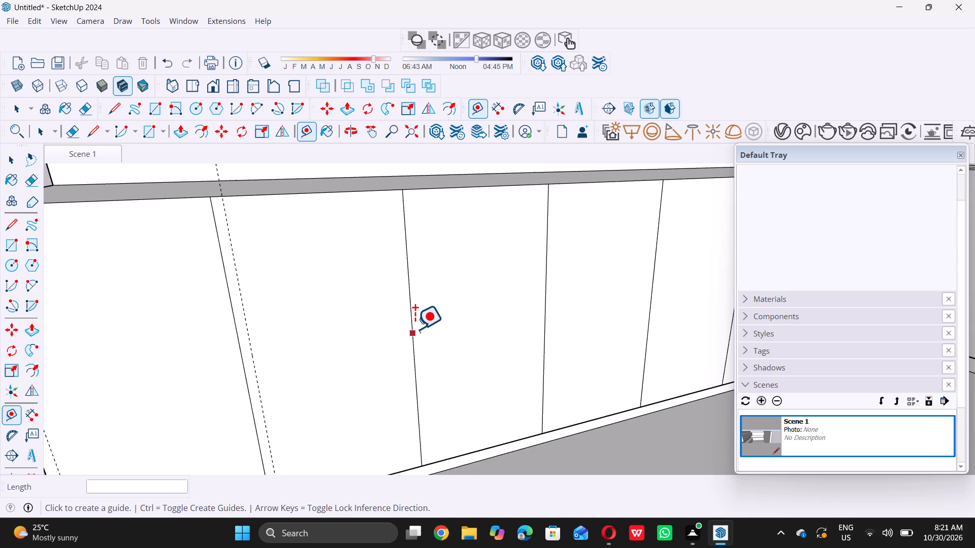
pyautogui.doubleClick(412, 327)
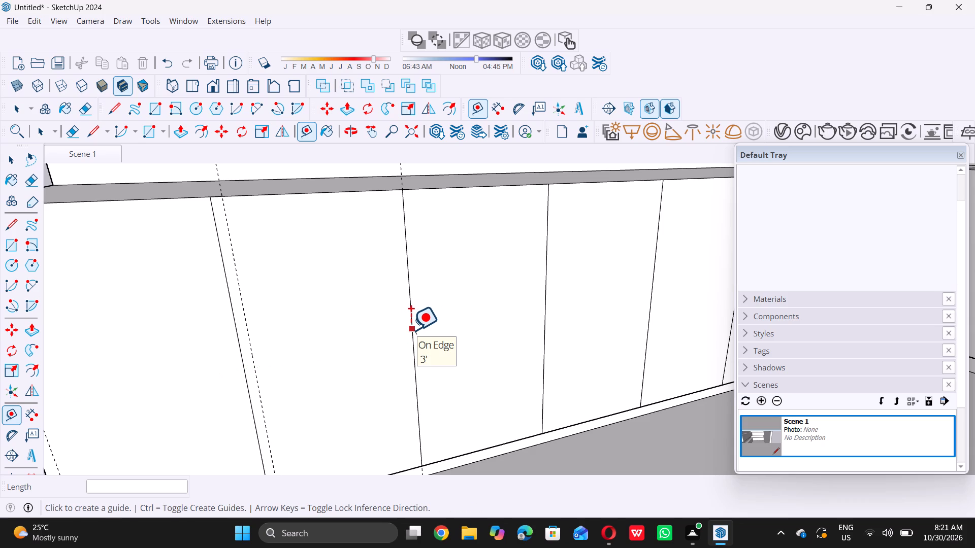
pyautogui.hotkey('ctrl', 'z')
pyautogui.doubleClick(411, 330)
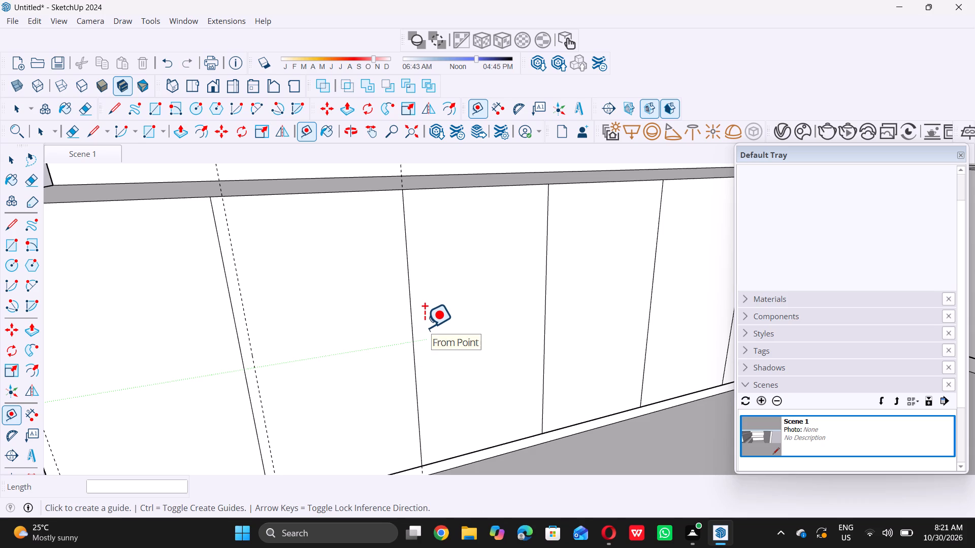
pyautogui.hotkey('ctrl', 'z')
# Place a vertical guide 1" past the second divider line on the left wall's lower band, on the side away from the open end.
pyautogui.click(411, 329)
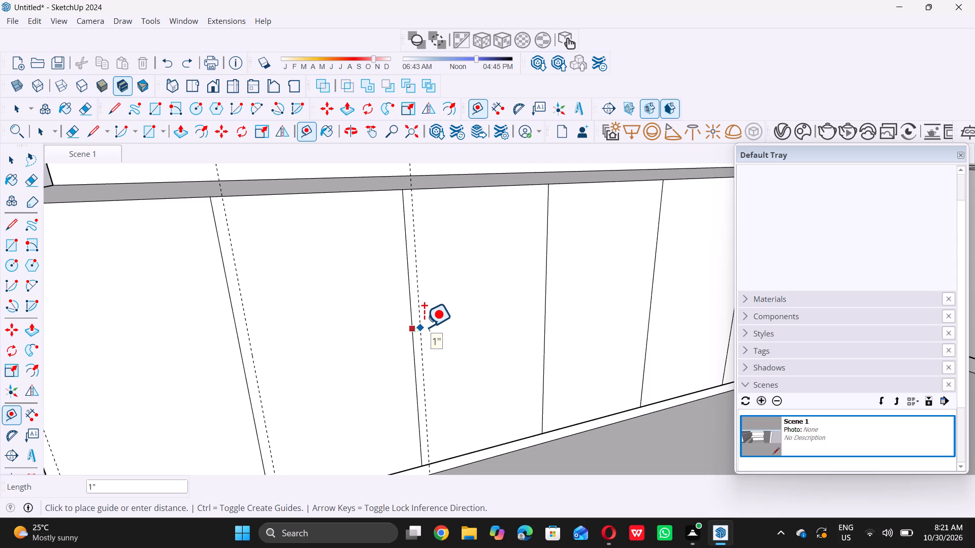
pyautogui.doubleClick(425, 328)
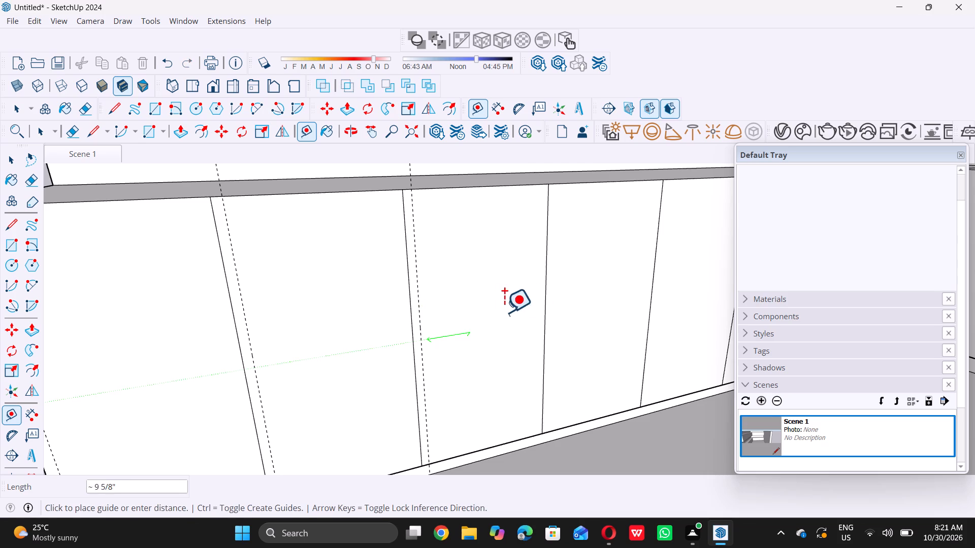
pyautogui.press('space')
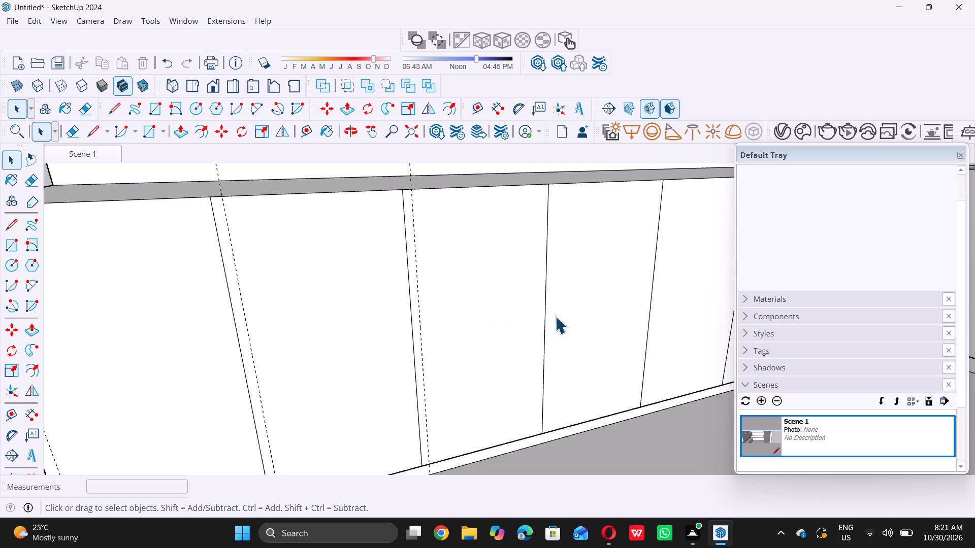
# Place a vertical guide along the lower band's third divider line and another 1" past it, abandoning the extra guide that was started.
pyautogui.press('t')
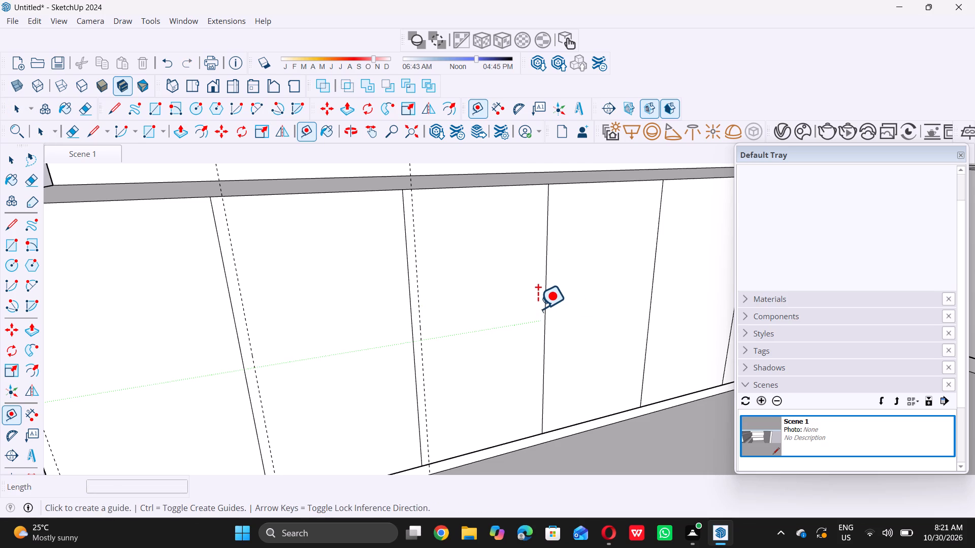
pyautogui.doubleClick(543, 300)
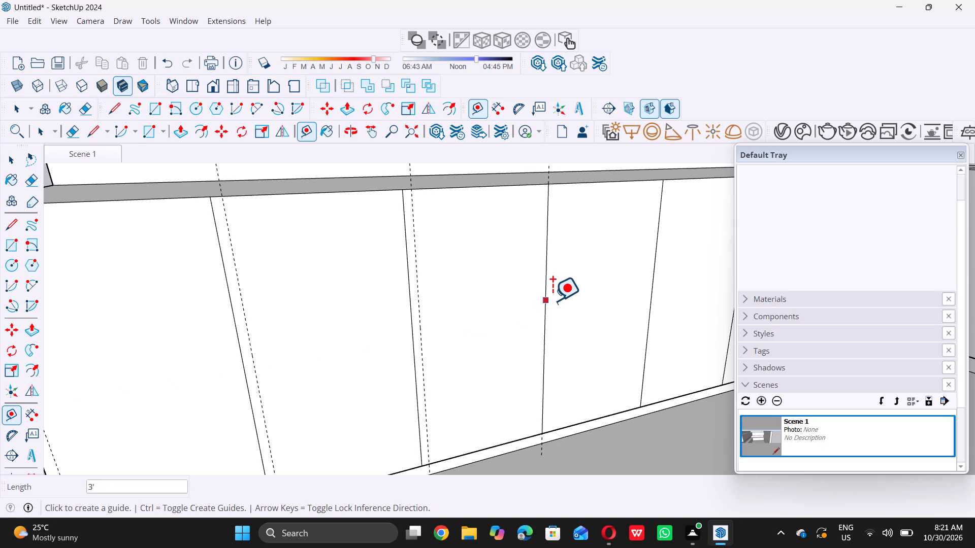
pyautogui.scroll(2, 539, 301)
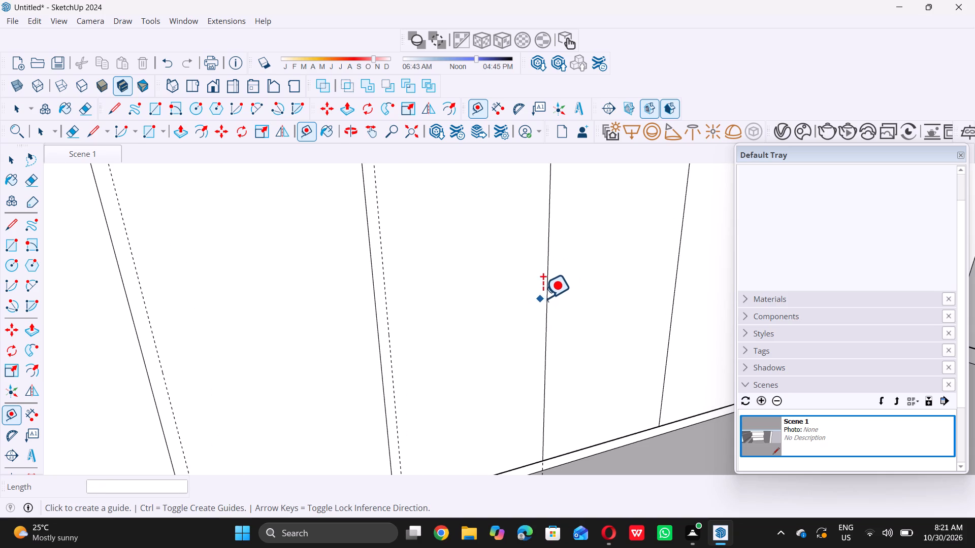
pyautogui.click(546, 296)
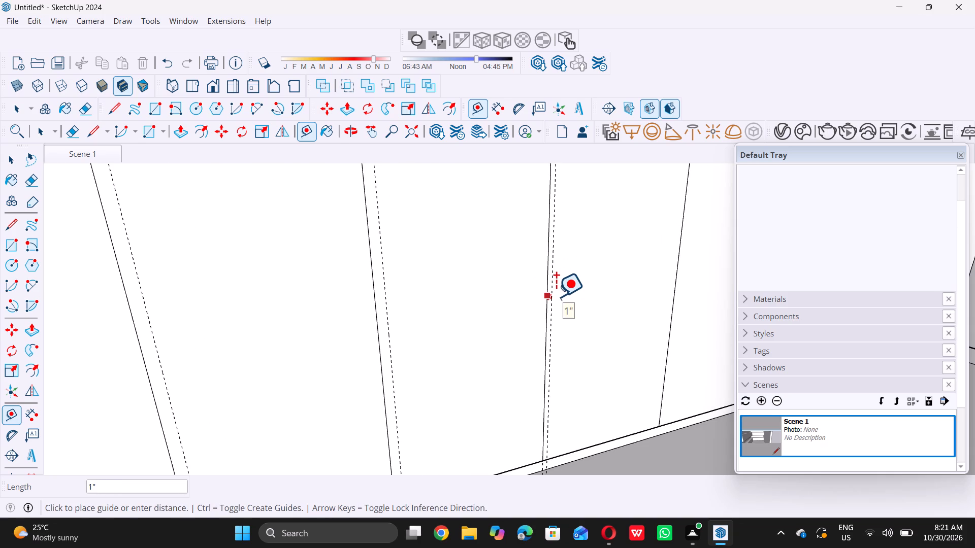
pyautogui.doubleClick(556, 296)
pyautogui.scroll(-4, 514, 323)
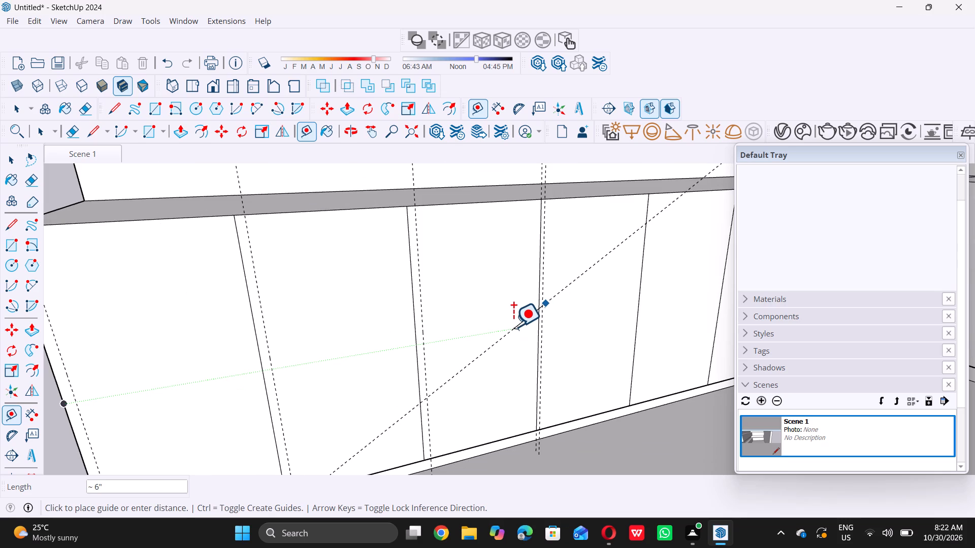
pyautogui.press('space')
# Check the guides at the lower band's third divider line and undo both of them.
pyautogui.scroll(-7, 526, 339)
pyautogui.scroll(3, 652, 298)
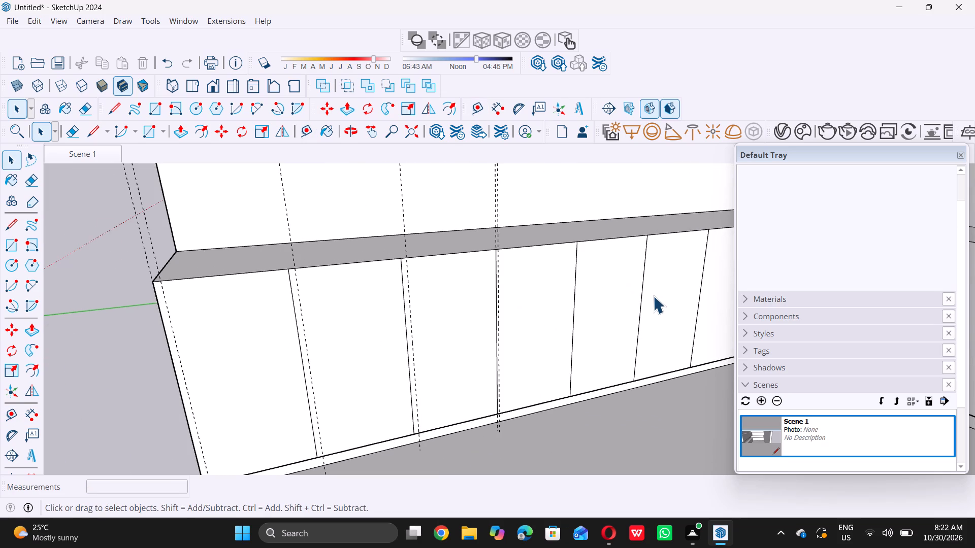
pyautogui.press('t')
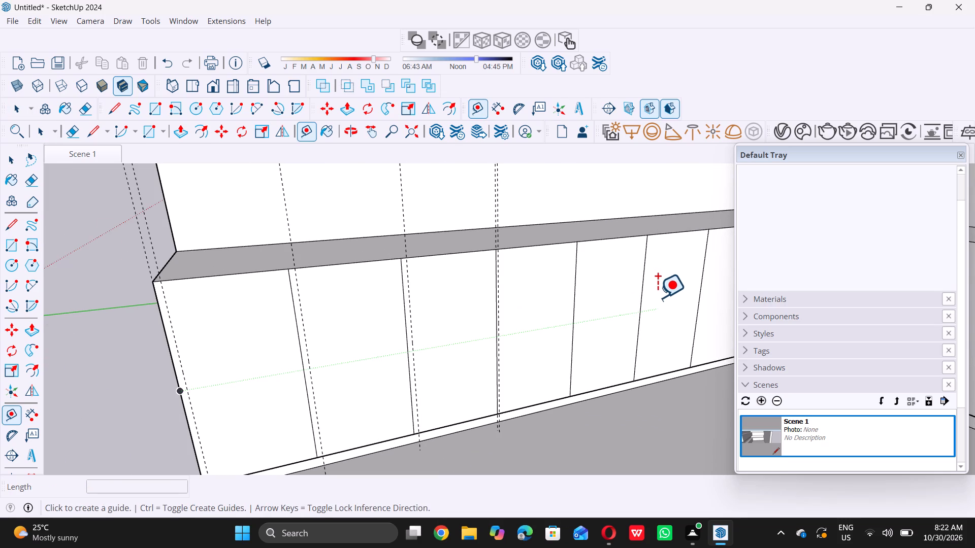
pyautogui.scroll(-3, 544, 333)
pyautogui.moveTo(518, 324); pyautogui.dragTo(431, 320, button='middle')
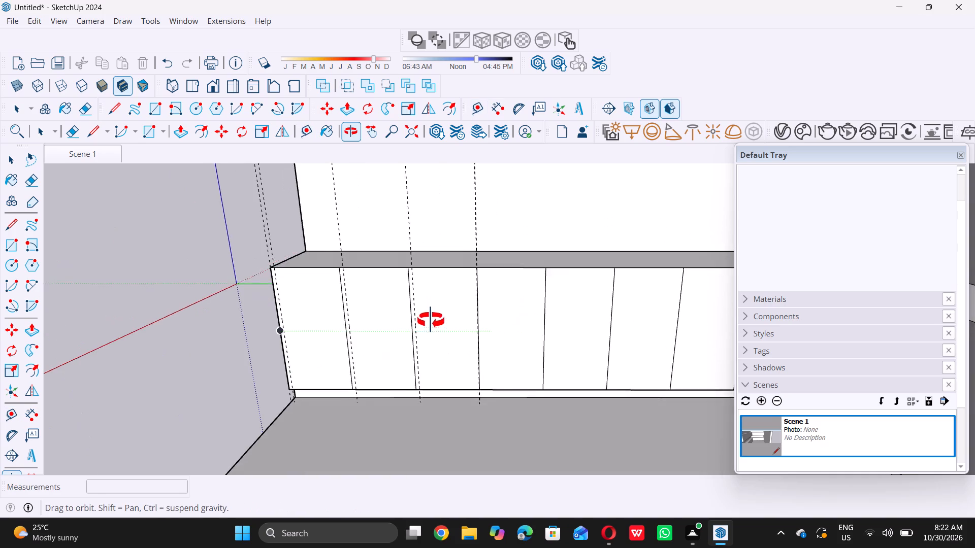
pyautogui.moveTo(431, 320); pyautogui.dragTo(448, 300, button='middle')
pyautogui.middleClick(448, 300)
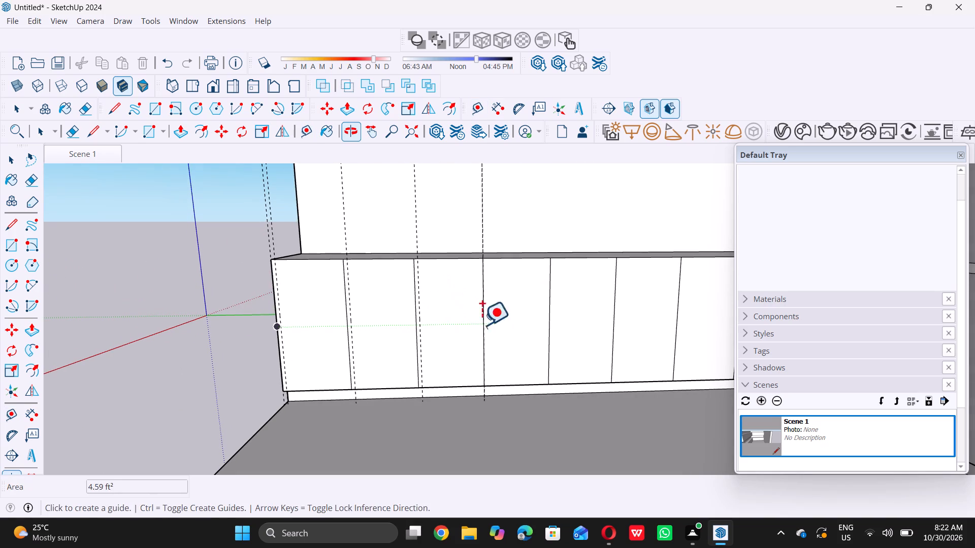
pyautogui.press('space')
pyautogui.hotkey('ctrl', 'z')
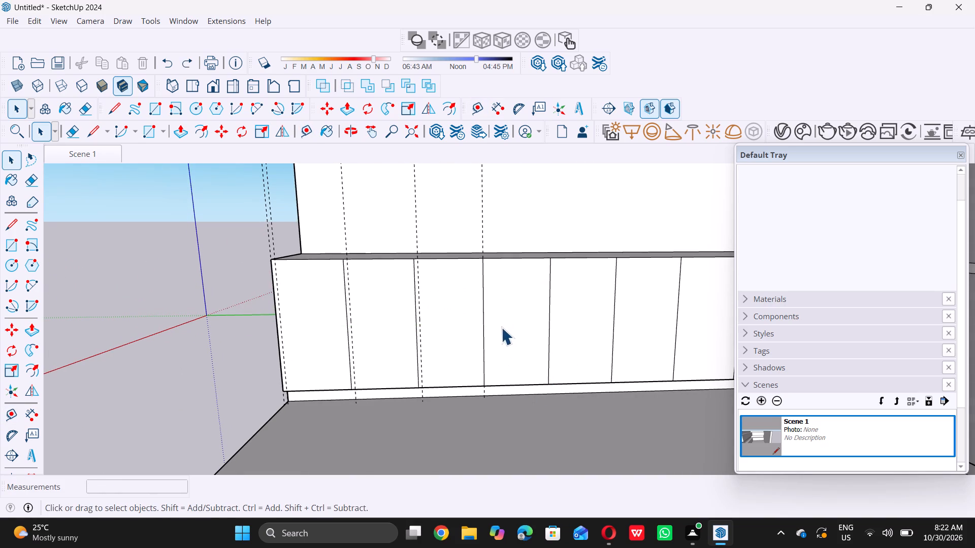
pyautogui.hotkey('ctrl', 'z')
# Place a vertical guide 1" past the third divider line on the left wall's lower band, on the side away from the open end.
pyautogui.press('t')
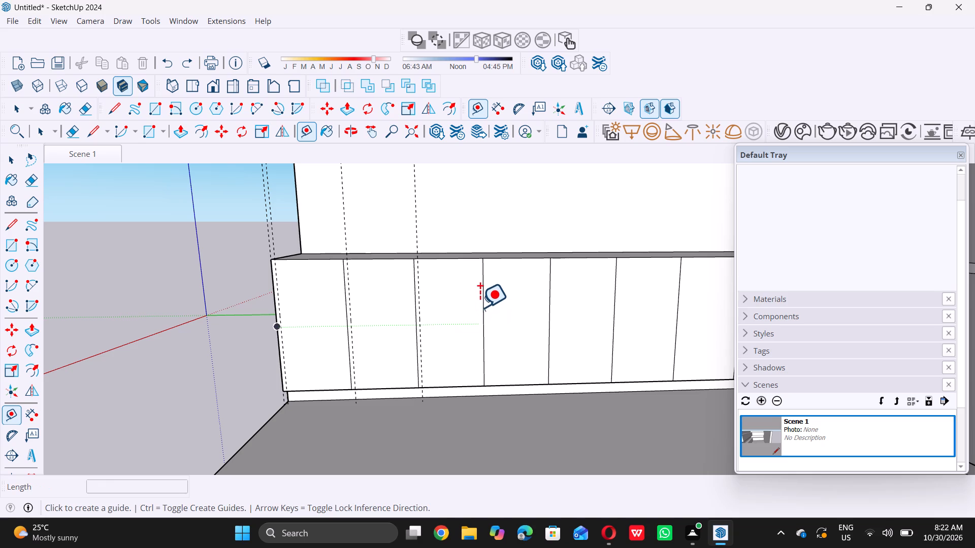
pyautogui.click(481, 302)
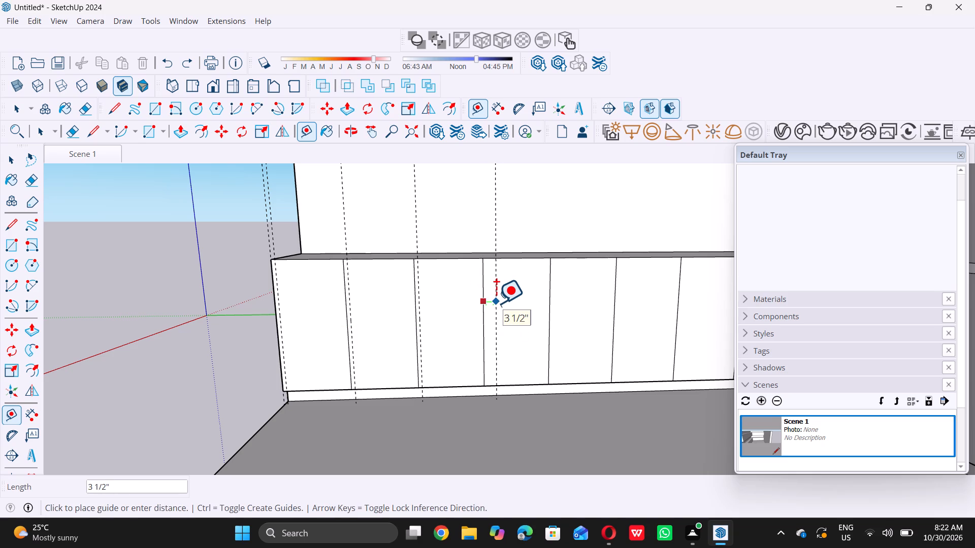
pyautogui.press('1')
pyautogui.hotkey('shift', '"')
pyautogui.press('Return')
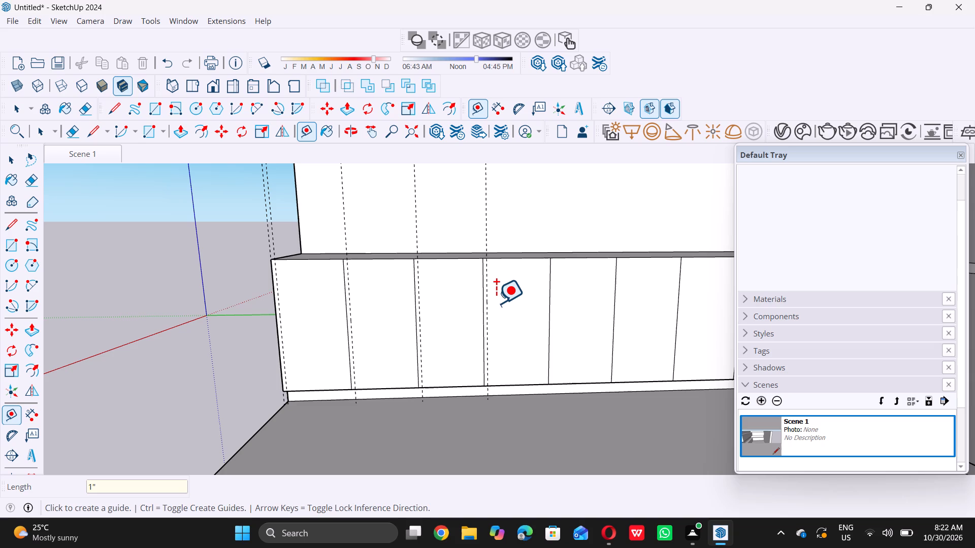
# Place a vertical guide 1" past the fourth divider line on the left wall's lower band, undoing any guide placed along the line itself.
pyautogui.scroll(3, 589, 321)
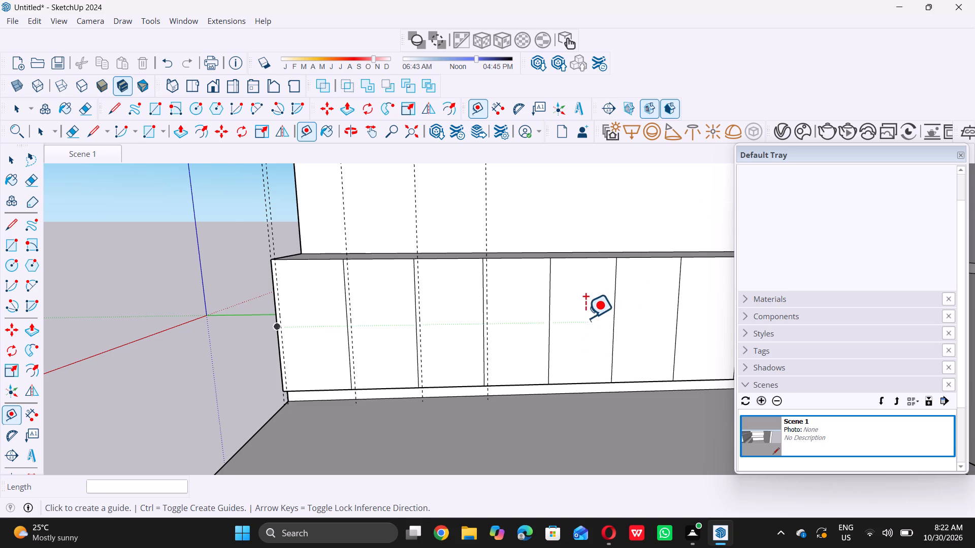
pyautogui.scroll(2, 586, 318)
pyautogui.doubleClick(525, 309)
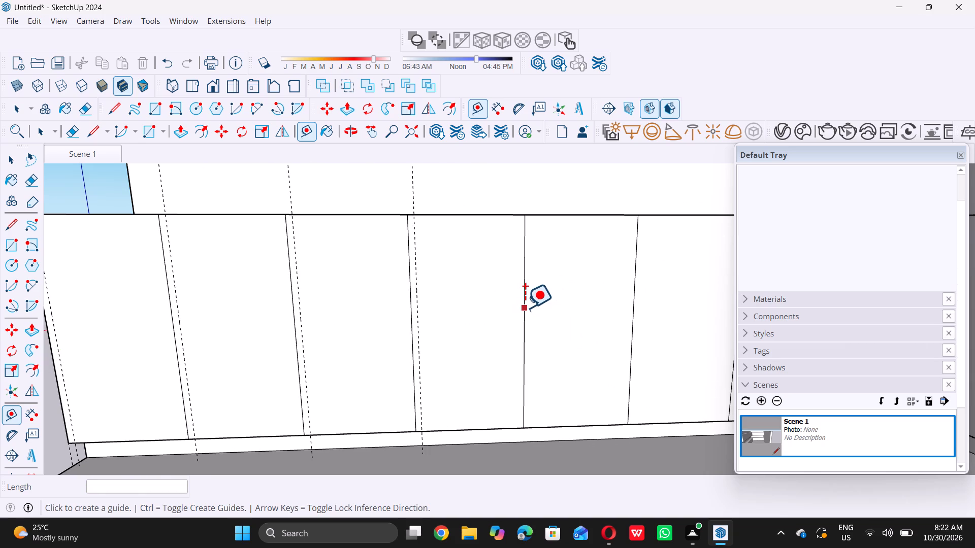
pyautogui.hotkey('ctrl', 'z')
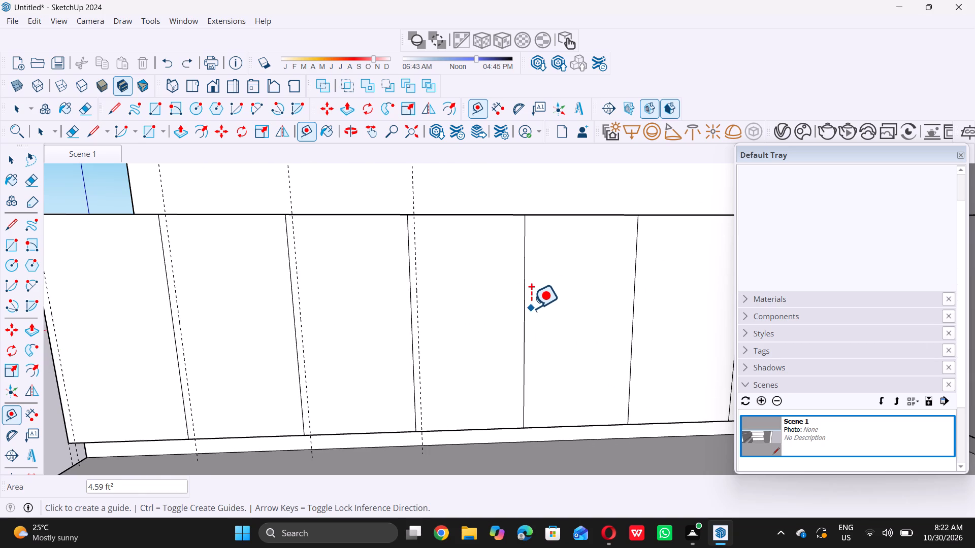
pyautogui.click(524, 305)
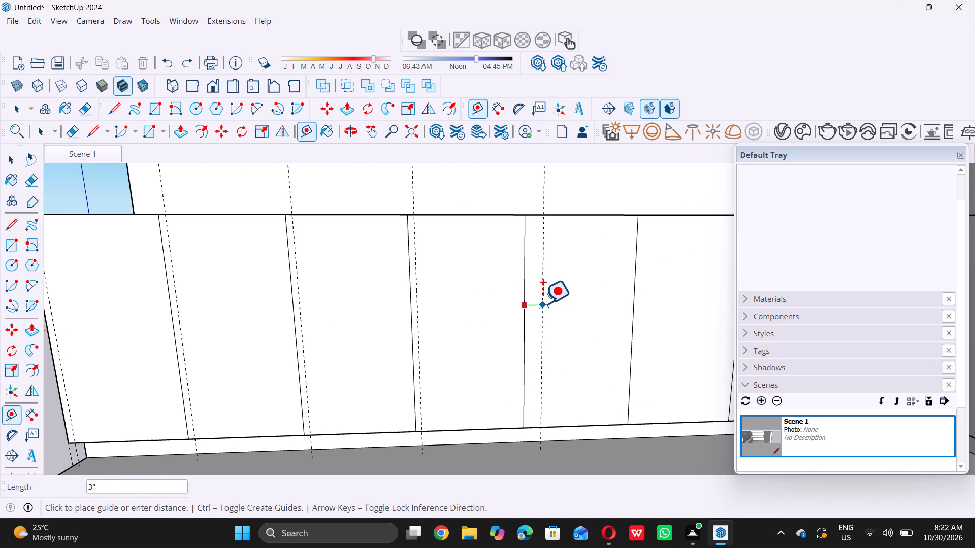
pyautogui.press('1')
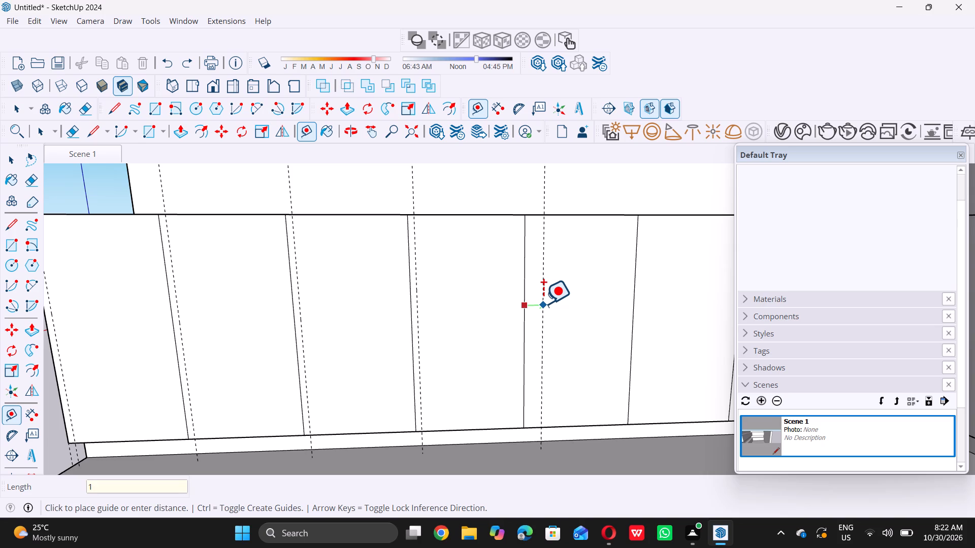
pyautogui.hotkey('shift', '"')
pyautogui.press('Return')
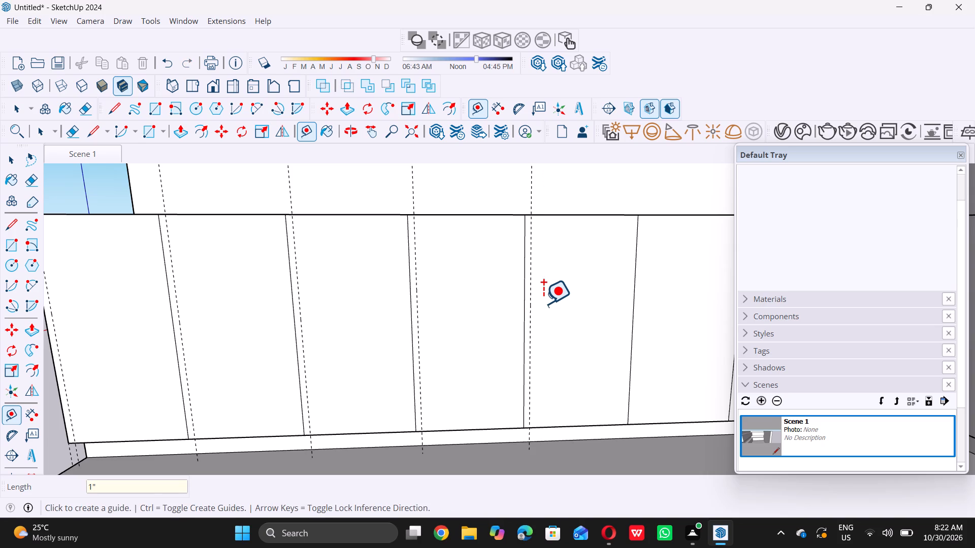
# Place a vertical guide 1" past the fifth divider line on the left wall's lower band, abandoning the extra guide that was started.
pyautogui.scroll(-6, 573, 334)
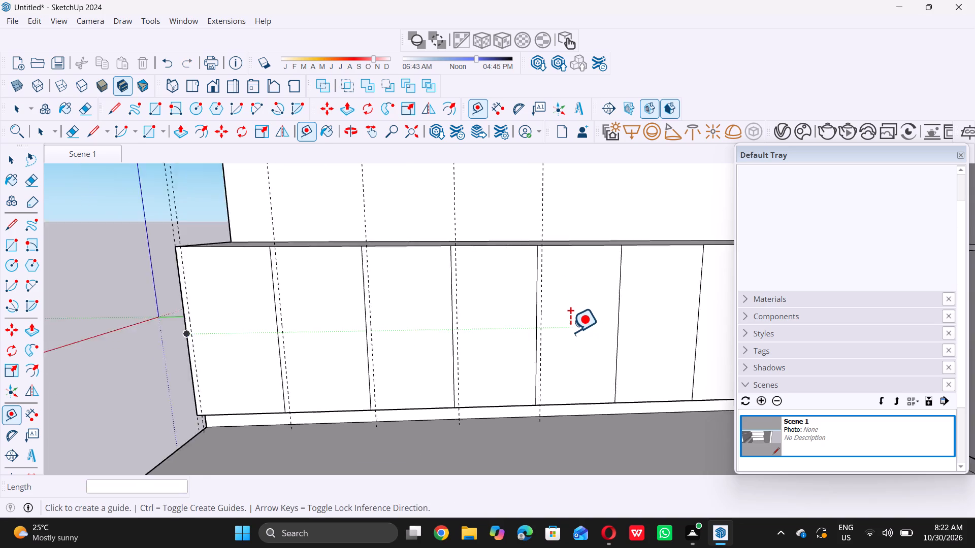
pyautogui.scroll(-16, 558, 344)
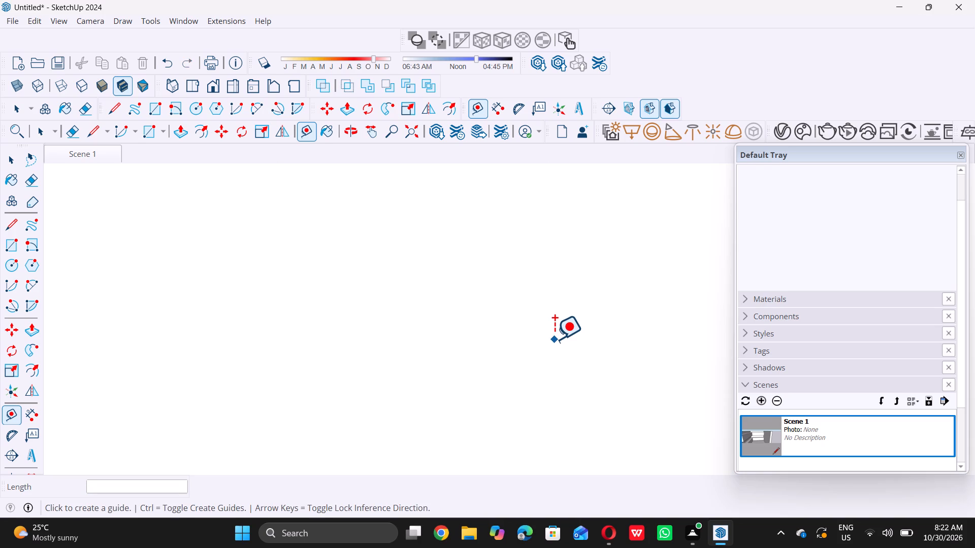
pyautogui.scroll(-16, 555, 339)
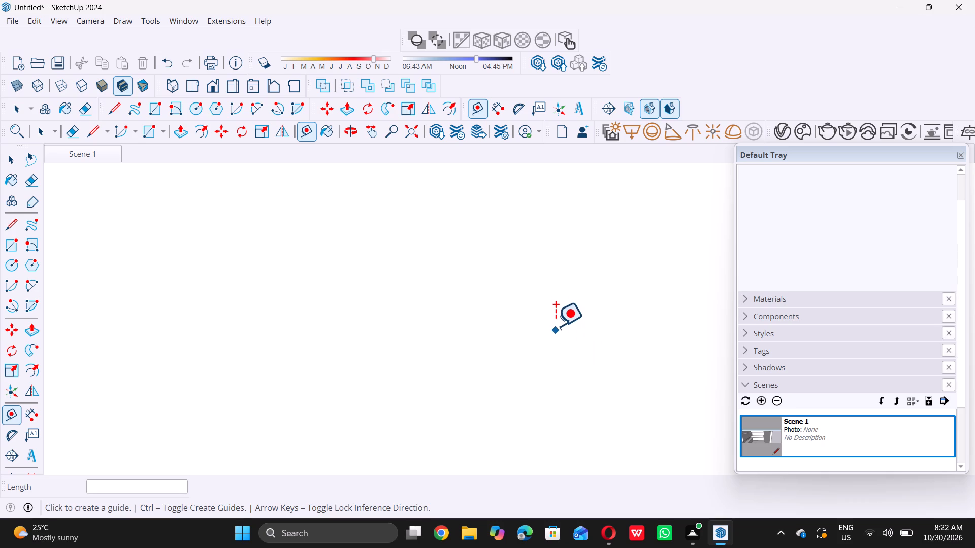
pyautogui.scroll(-20, 556, 326)
pyautogui.scroll(-7, 556, 326)
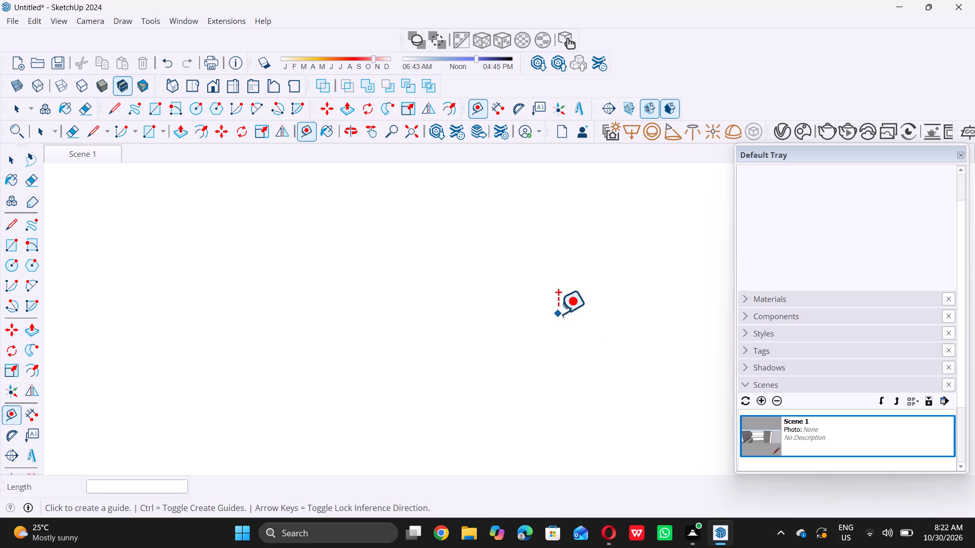
pyautogui.scroll(-15, 558, 314)
pyautogui.scroll(-8, 557, 306)
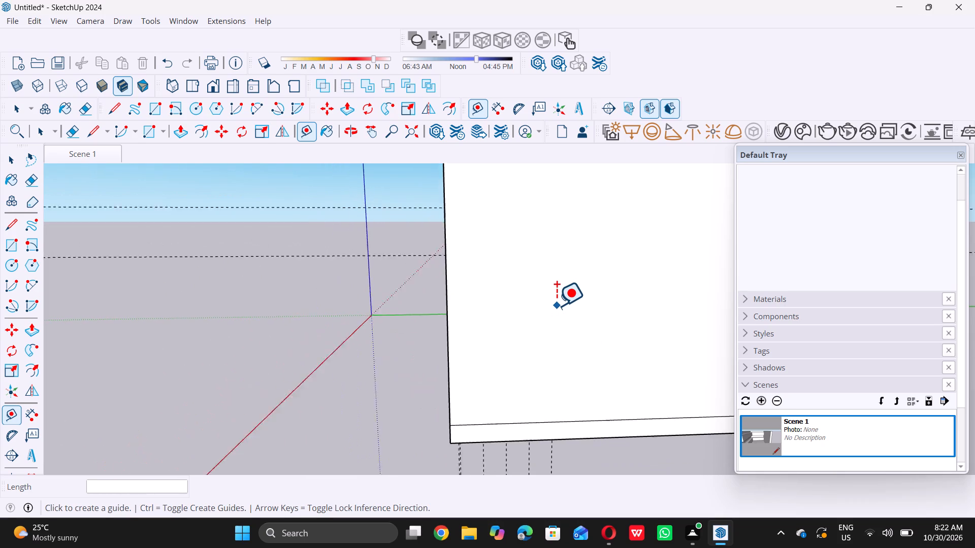
pyautogui.scroll(-3, 557, 305)
pyautogui.moveTo(536, 296); pyautogui.dragTo(601, 366, button='middle')
pyautogui.scroll(-1, 598, 365)
pyautogui.middleClick(601, 366)
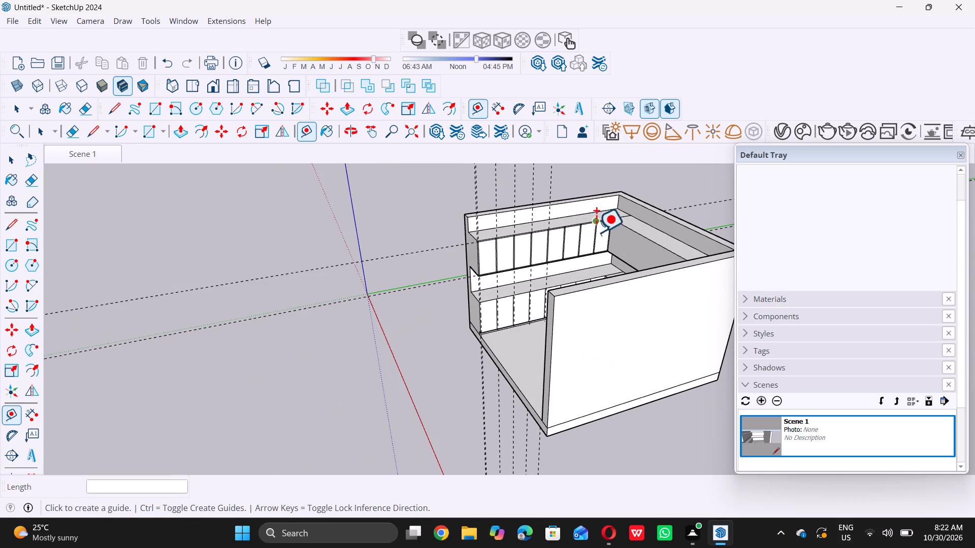
pyautogui.scroll(7, 595, 228)
pyautogui.scroll(10, 530, 338)
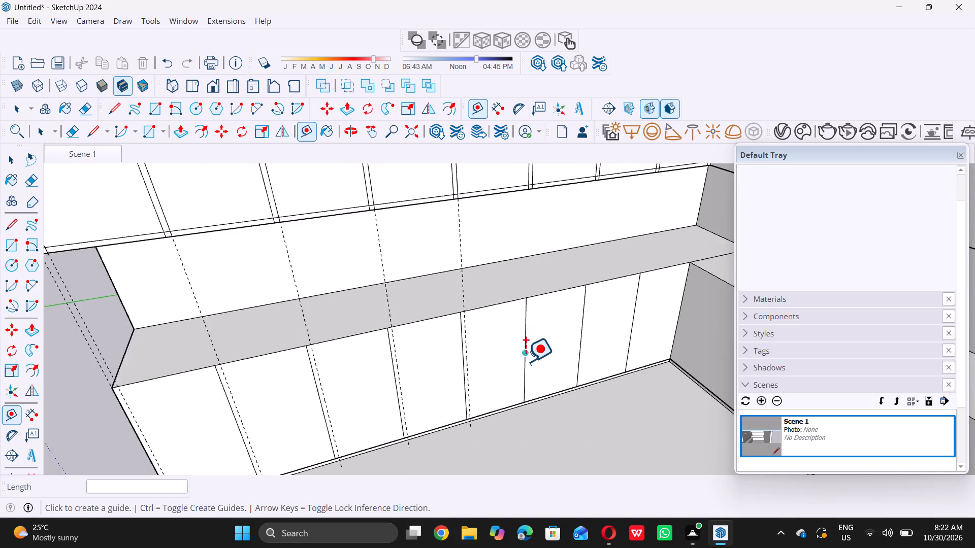
pyautogui.scroll(4, 525, 359)
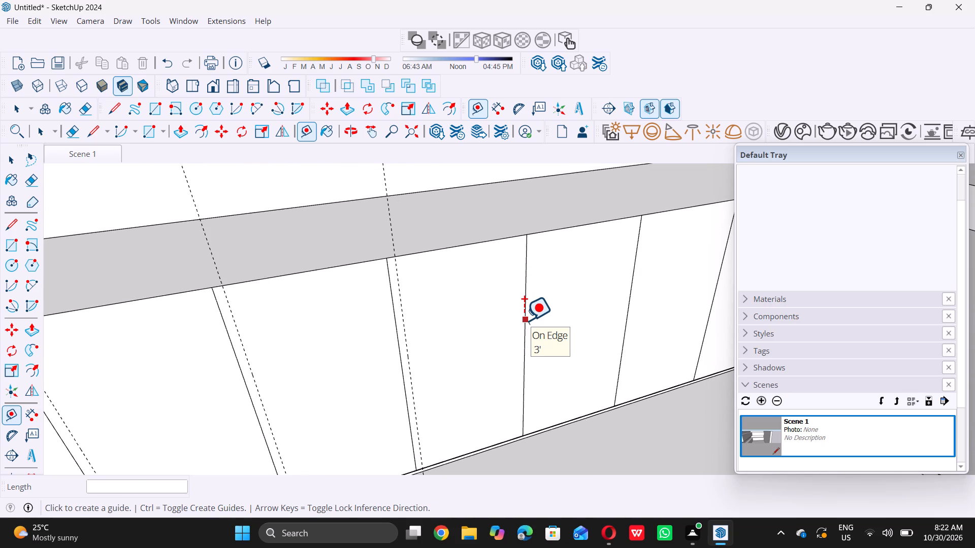
pyautogui.click(524, 320)
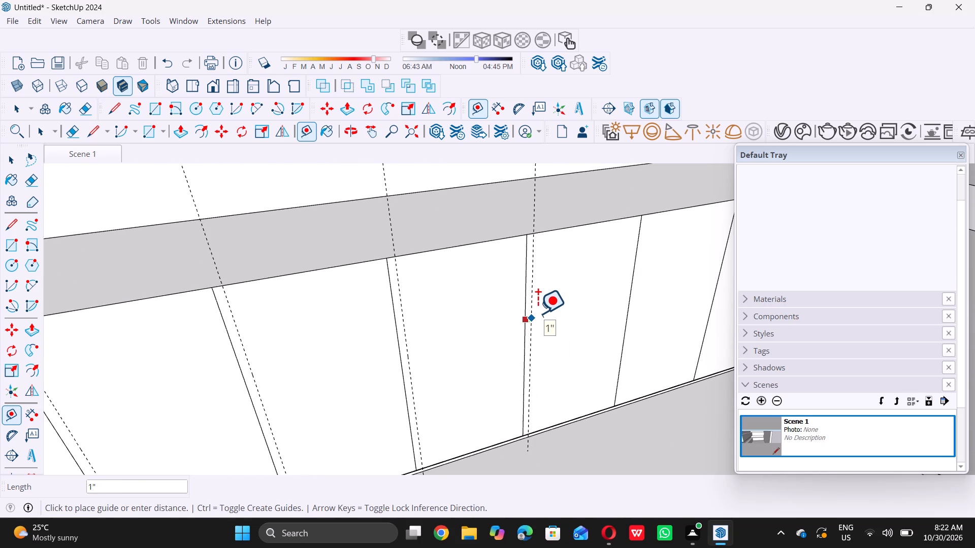
pyautogui.doubleClick(537, 314)
pyautogui.scroll(-7, 490, 346)
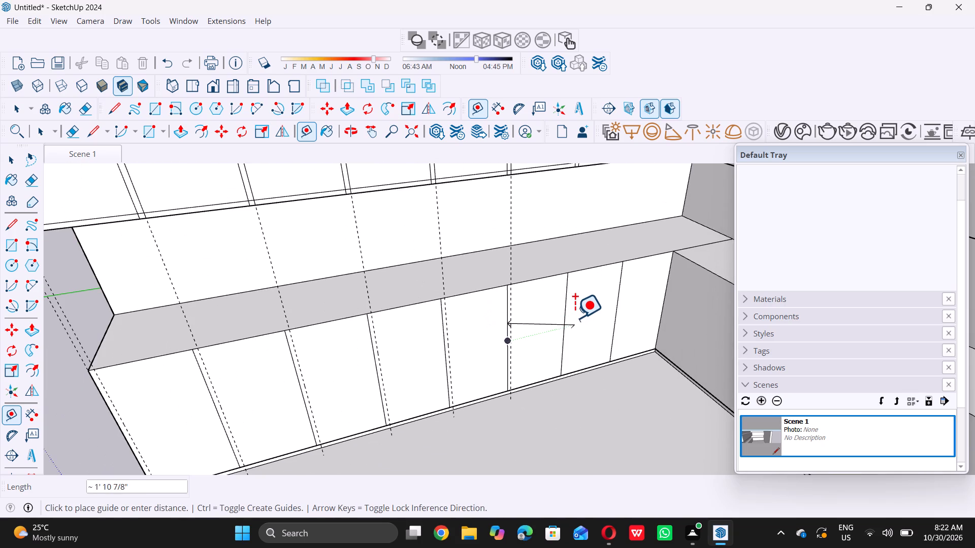
pyautogui.press('space')
# Place a vertical guide along the left wall lower band's sixth divider line and another 1" past it.
pyautogui.press('t')
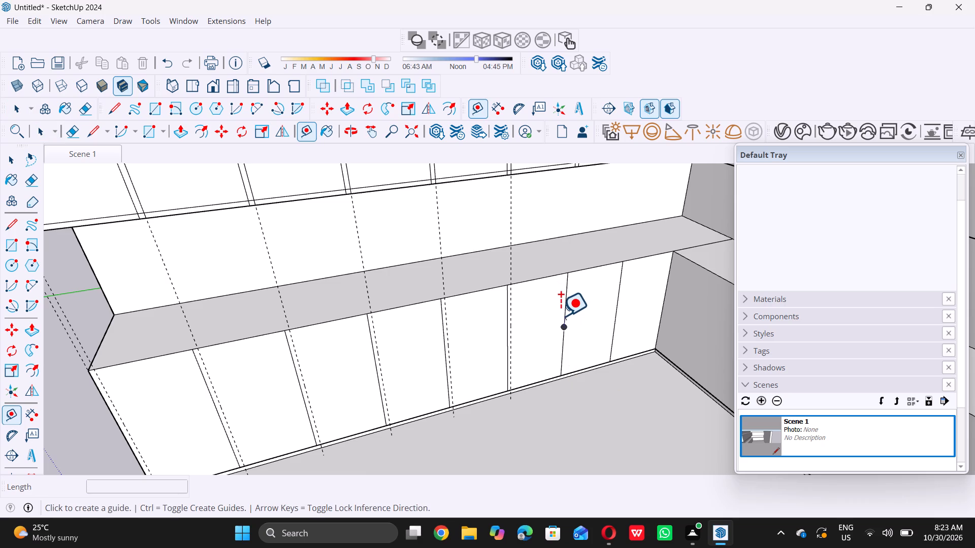
pyautogui.scroll(6, 559, 313)
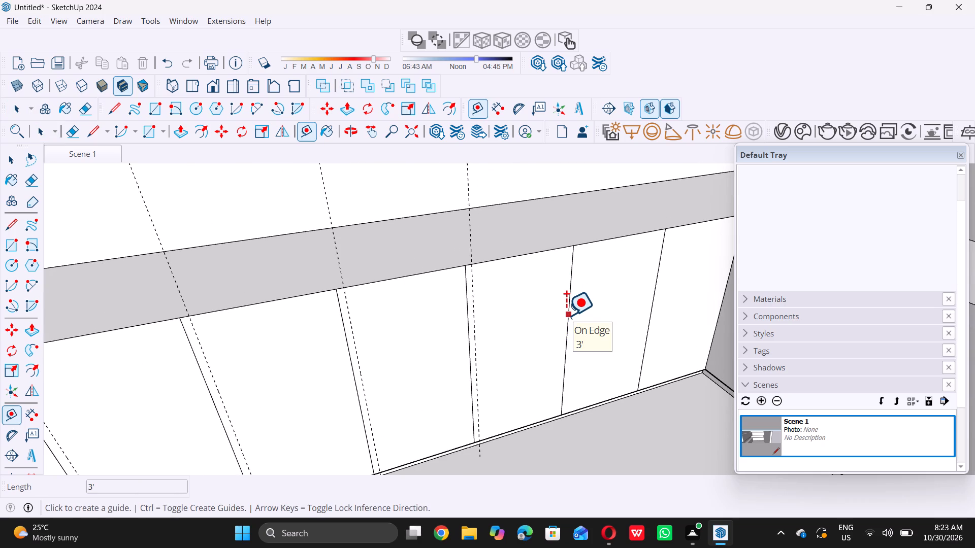
pyautogui.tripleClick(566, 315)
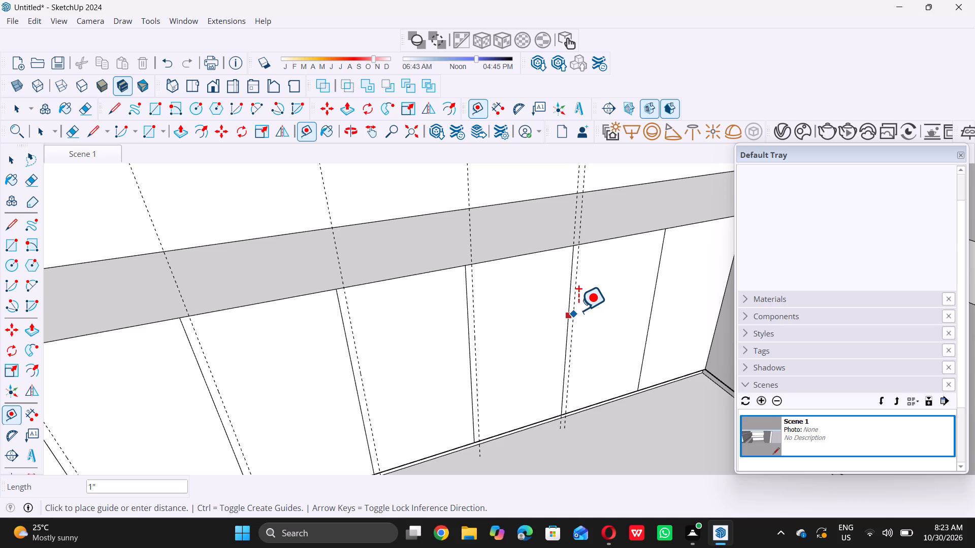
pyautogui.click(580, 310)
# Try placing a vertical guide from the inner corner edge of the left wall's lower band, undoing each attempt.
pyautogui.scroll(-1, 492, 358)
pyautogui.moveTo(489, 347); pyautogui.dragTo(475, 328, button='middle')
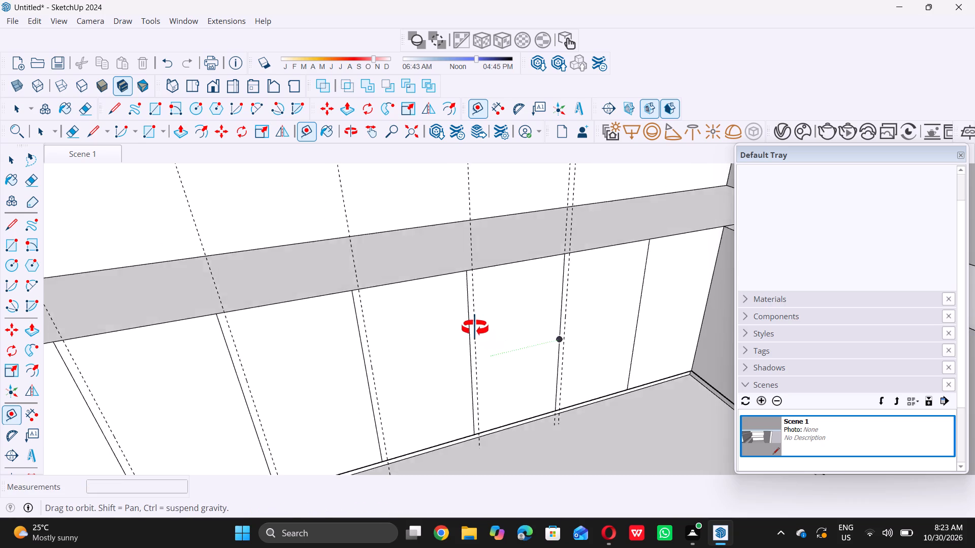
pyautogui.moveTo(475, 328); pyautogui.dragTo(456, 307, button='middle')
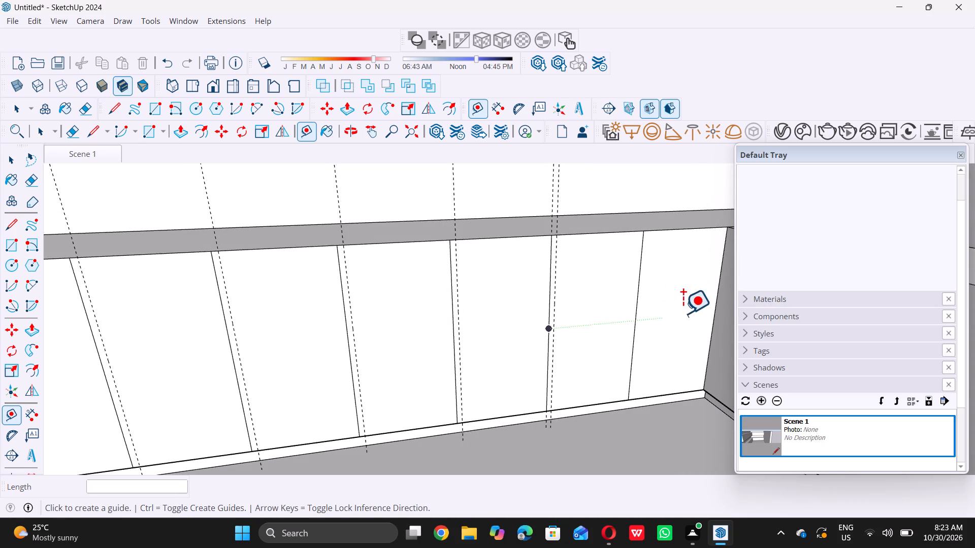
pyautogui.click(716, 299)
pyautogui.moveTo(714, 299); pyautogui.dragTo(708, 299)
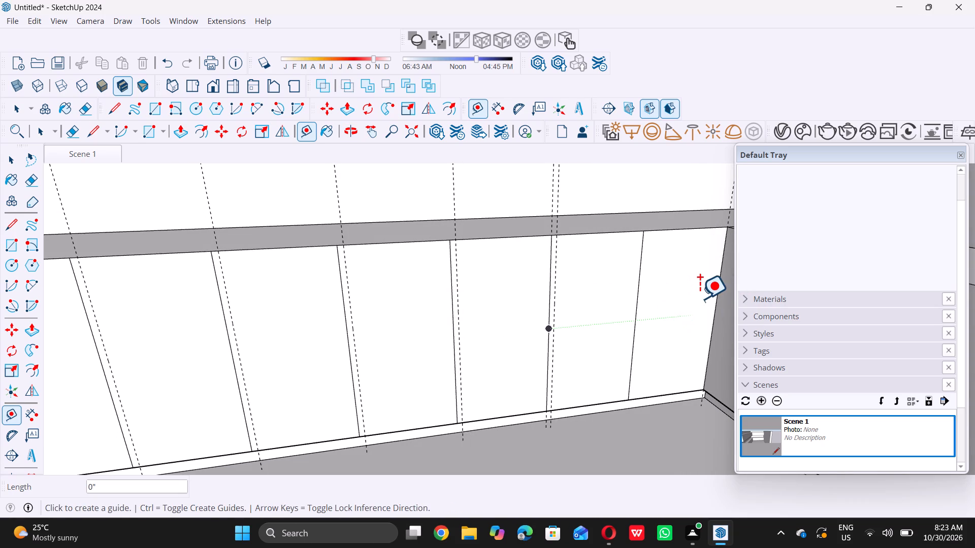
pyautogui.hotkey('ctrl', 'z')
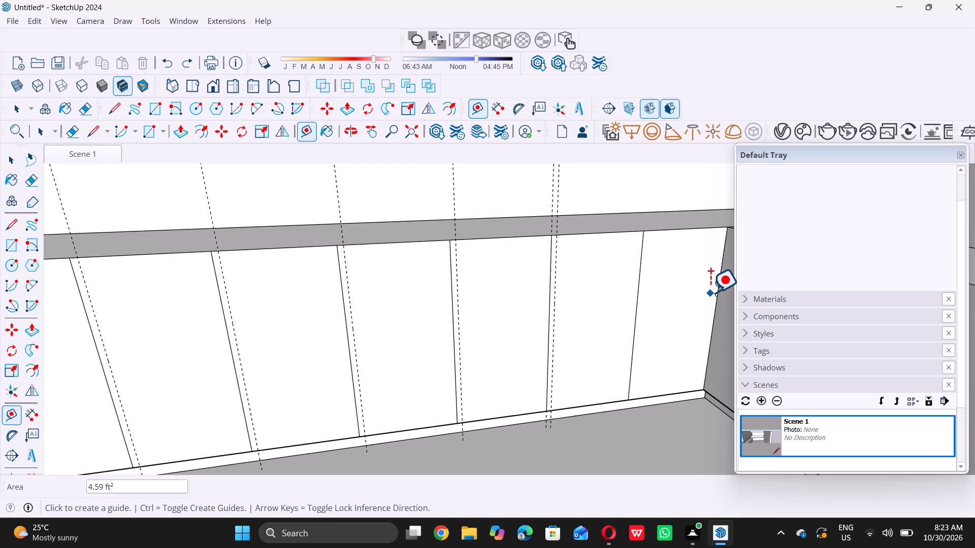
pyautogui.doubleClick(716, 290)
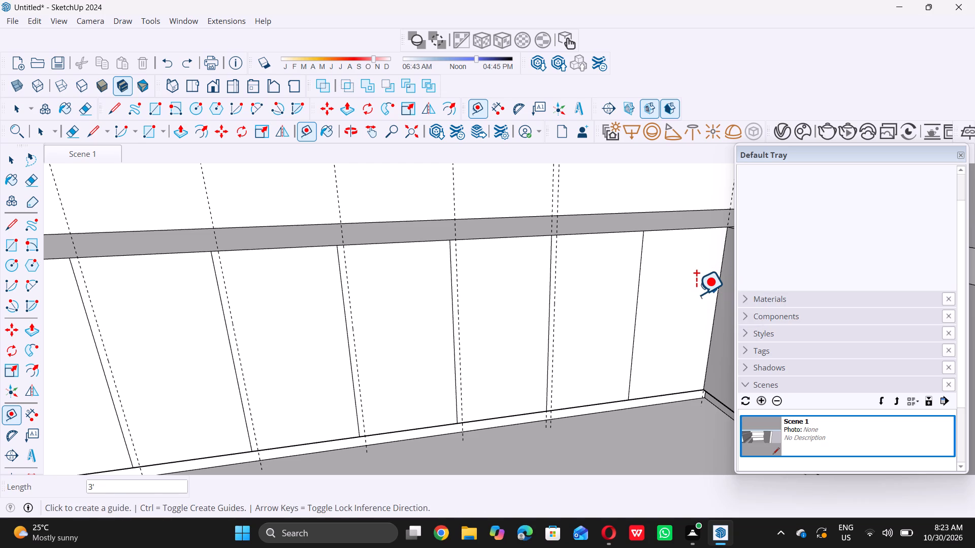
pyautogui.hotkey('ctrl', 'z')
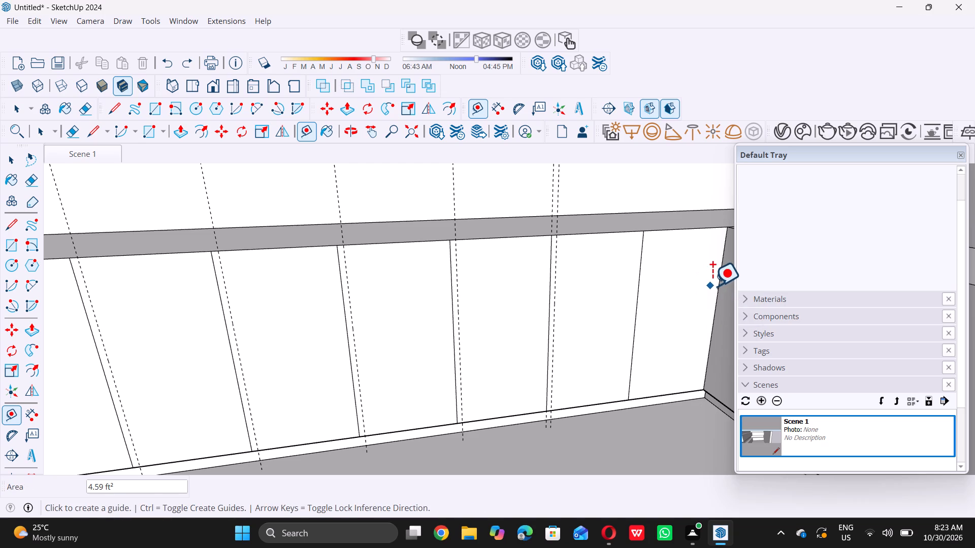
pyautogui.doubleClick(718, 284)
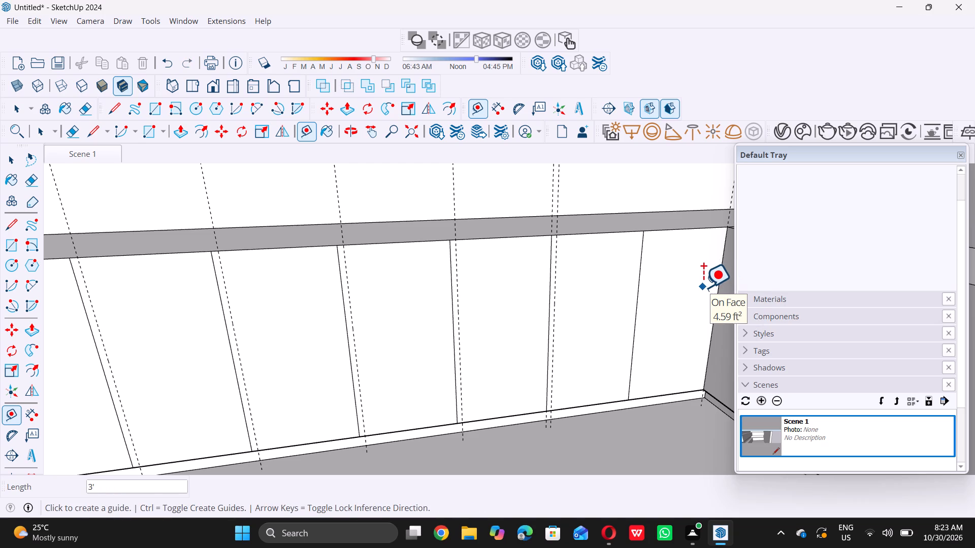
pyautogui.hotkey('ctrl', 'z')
# Place a vertical guide 1" from the inner corner edge on the face of the left wall's lower band.
pyautogui.scroll(6, 712, 288)
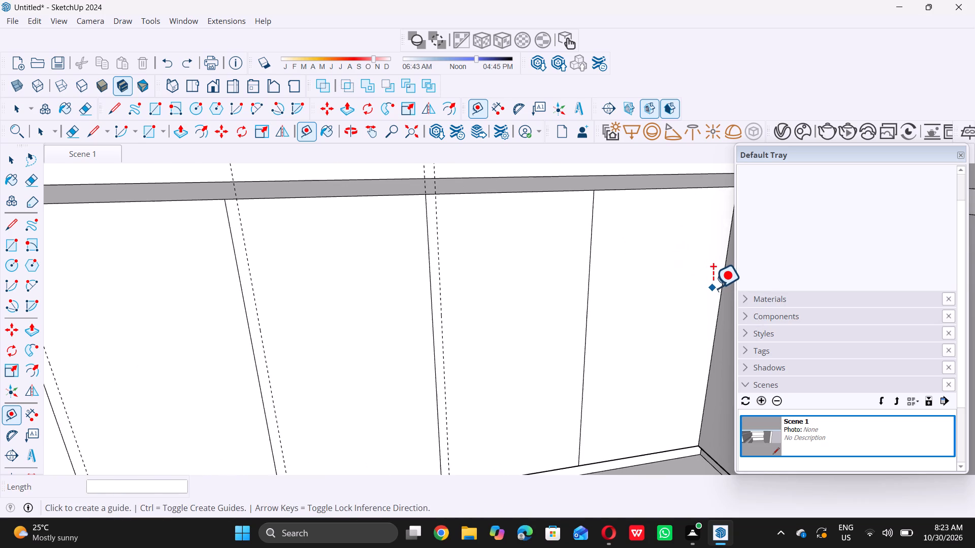
pyautogui.click(723, 290)
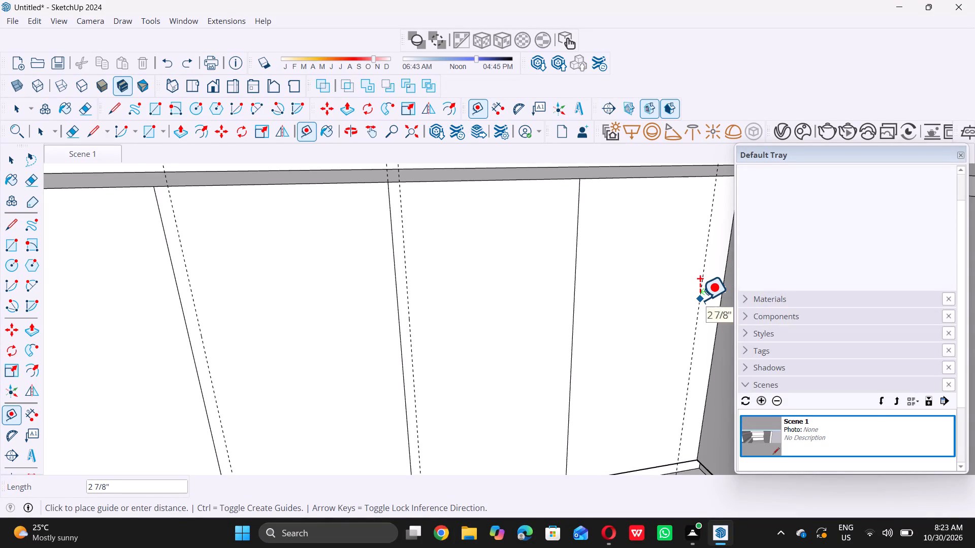
pyautogui.press('1')
pyautogui.hotkey('shift', '"')
pyautogui.press('Return')
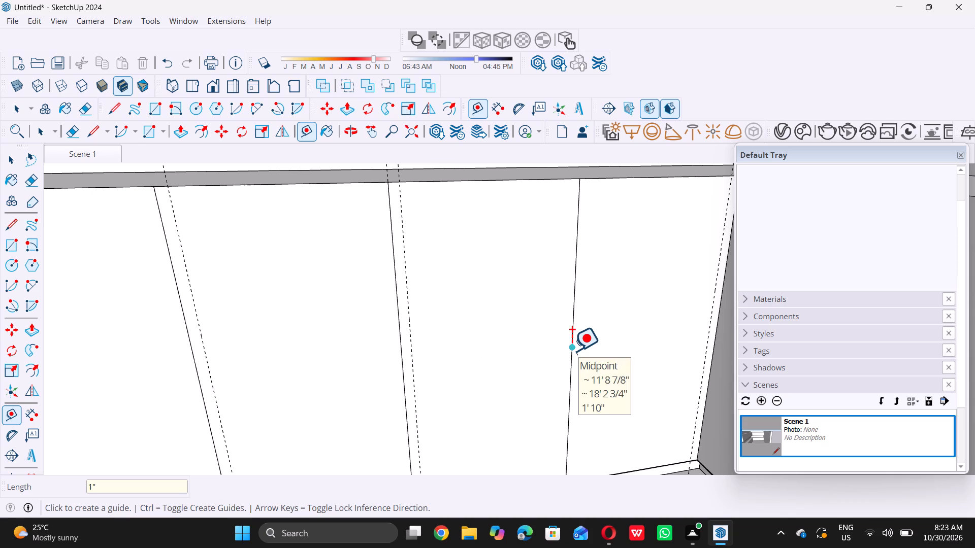
# Place vertical guides along the left wall lower band's seventh divider line and 1" past it, undoing the stray guide point.
pyautogui.doubleClick(571, 316)
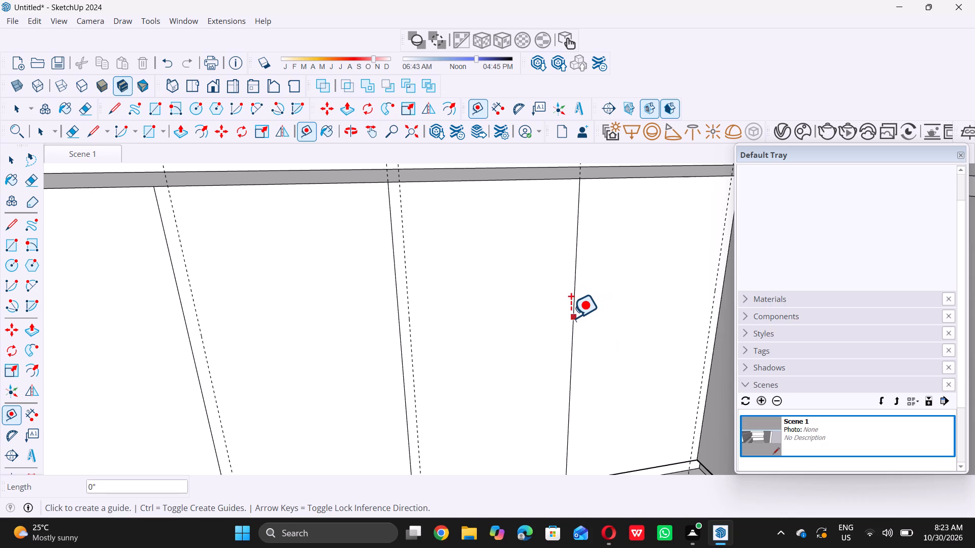
pyautogui.doubleClick(571, 318)
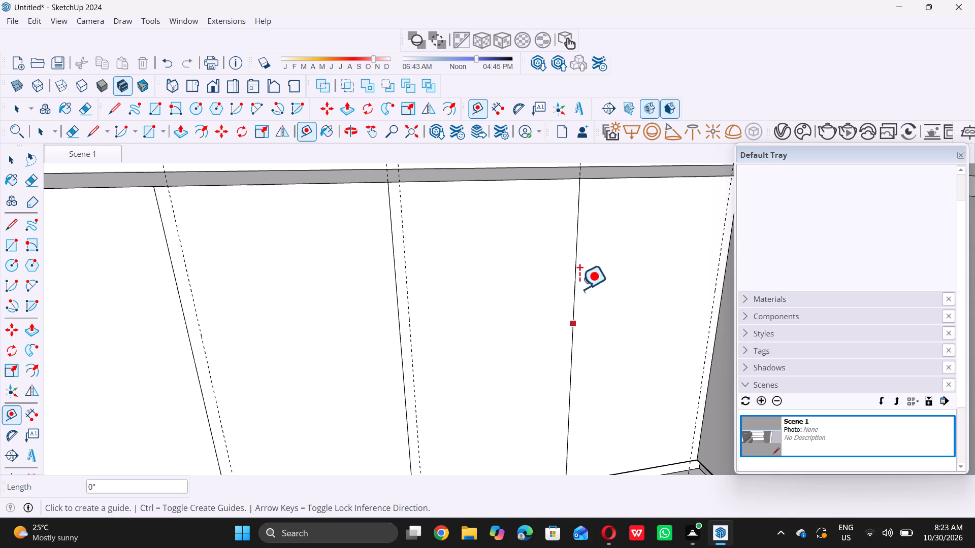
pyautogui.press('space')
pyautogui.press('t')
pyautogui.click(573, 298)
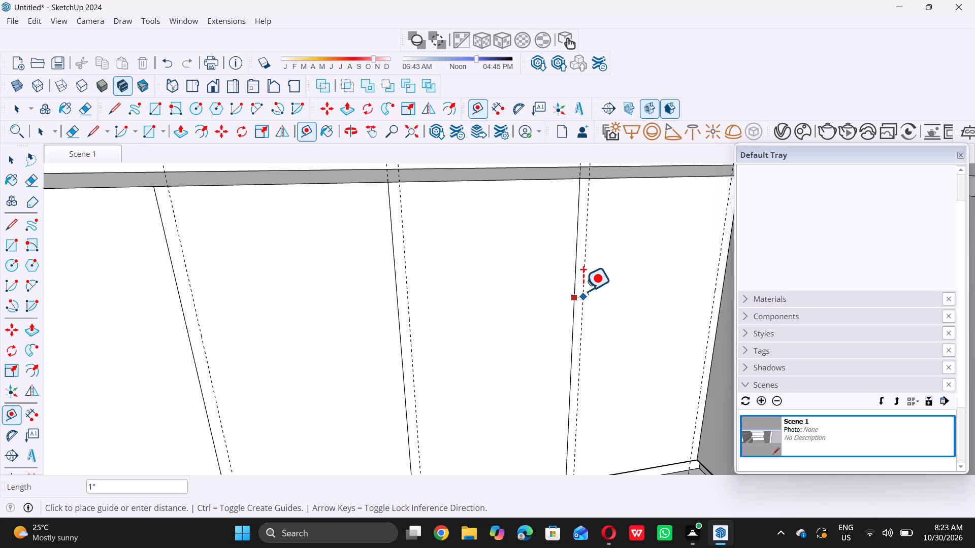
pyautogui.tripleClick(584, 290)
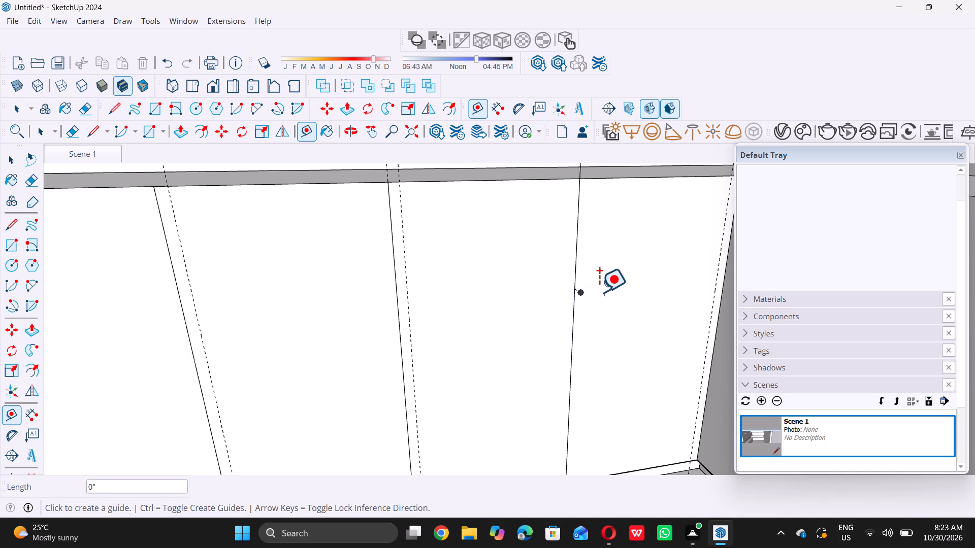
pyautogui.press('space')
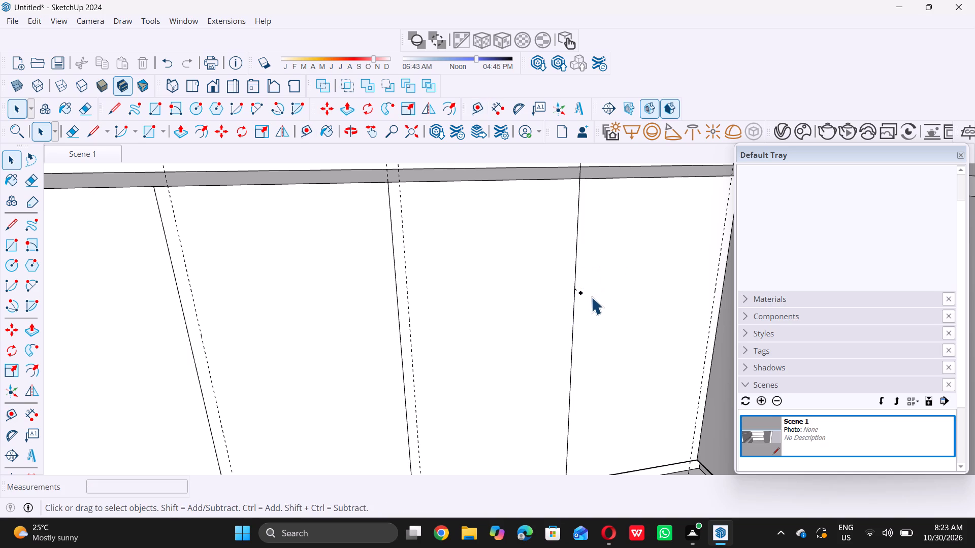
pyautogui.hotkey('ctrl', 'z')
pyautogui.press('t')
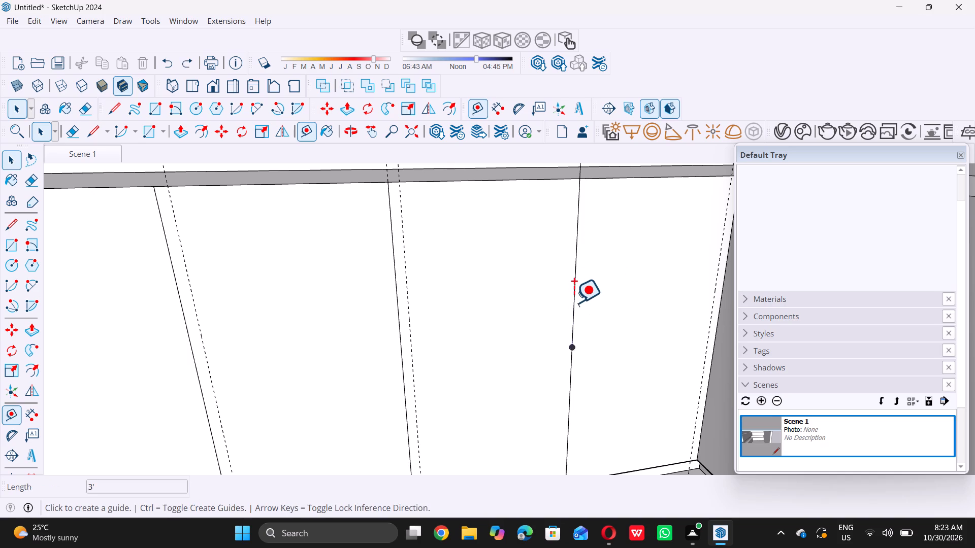
pyautogui.doubleClick(573, 294)
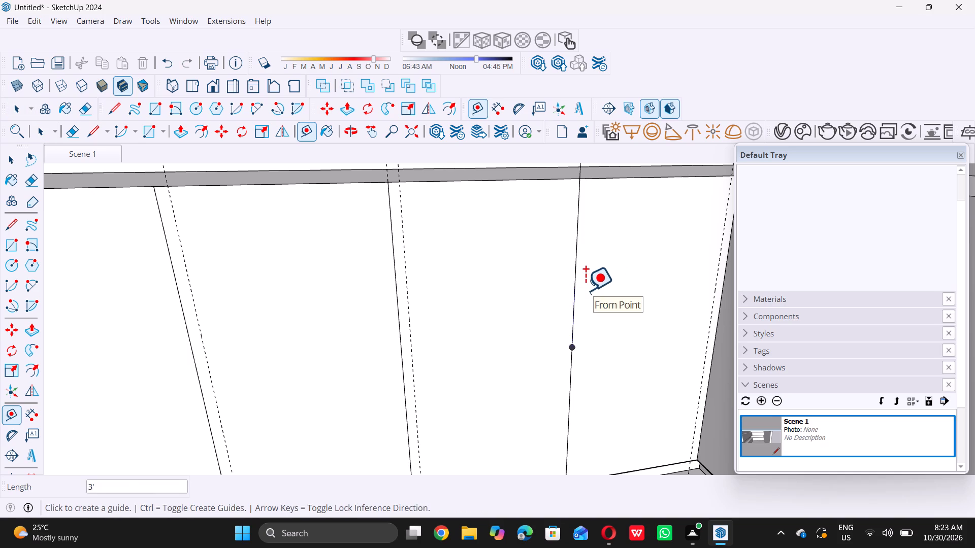
pyautogui.press('space')
pyautogui.press('t')
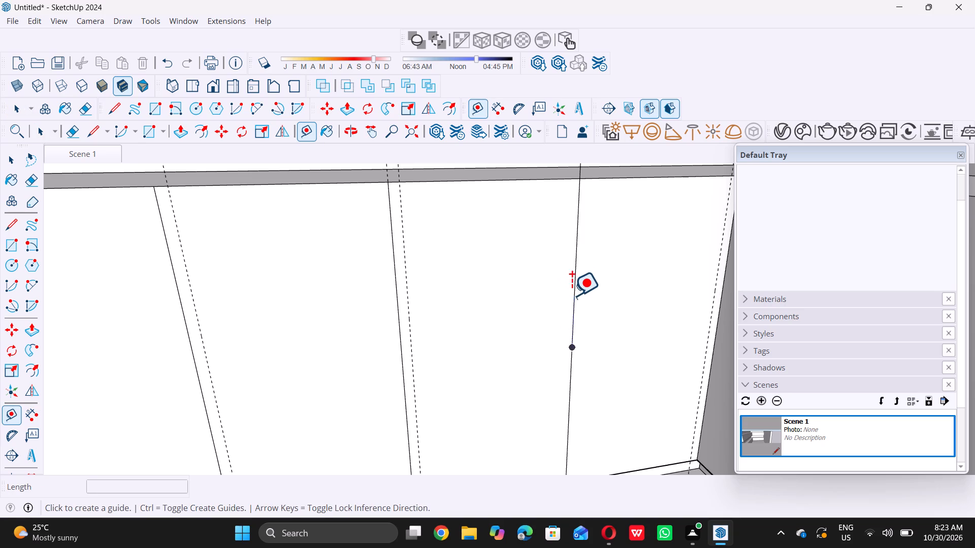
pyautogui.click(573, 295)
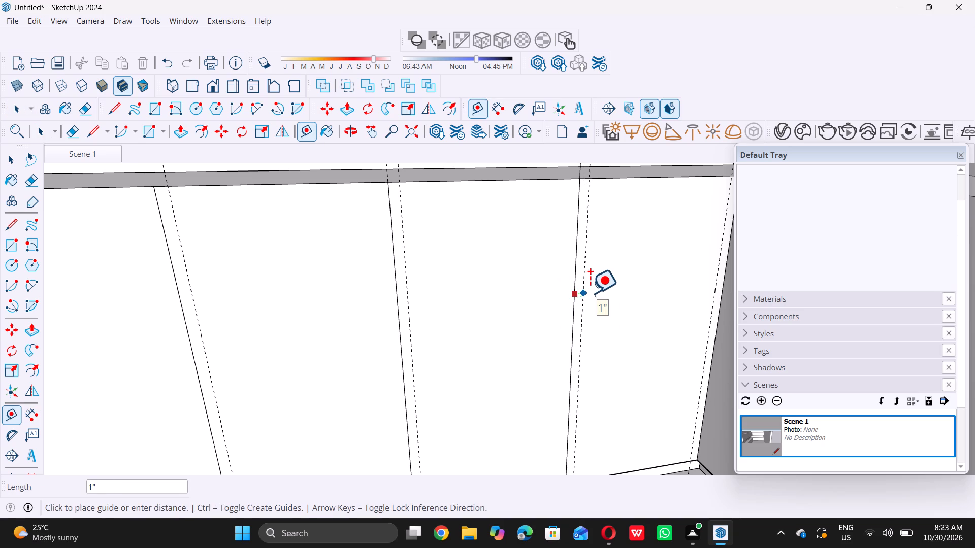
pyautogui.click(590, 293)
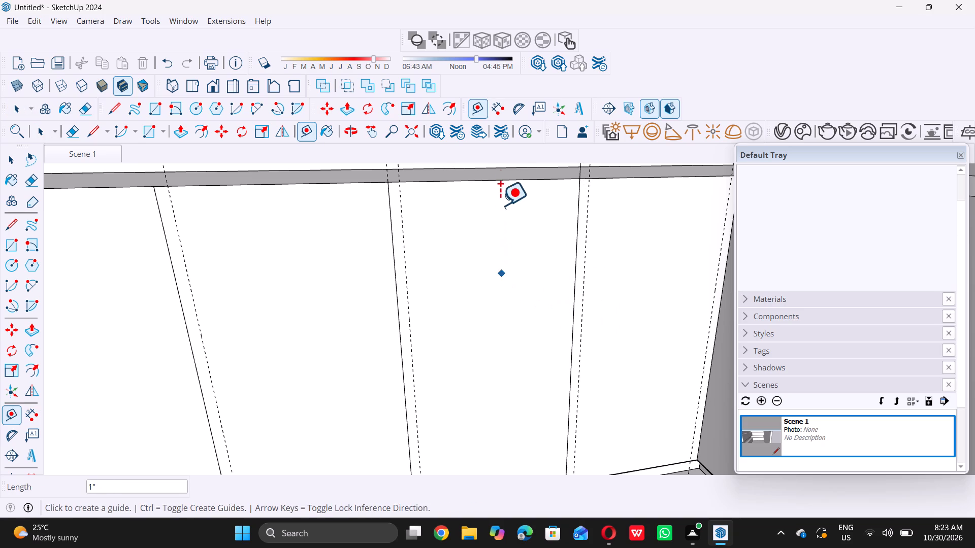
# Place a horizontal guide 1" below the top edge of the left wall's lower band face.
pyautogui.click(504, 178)
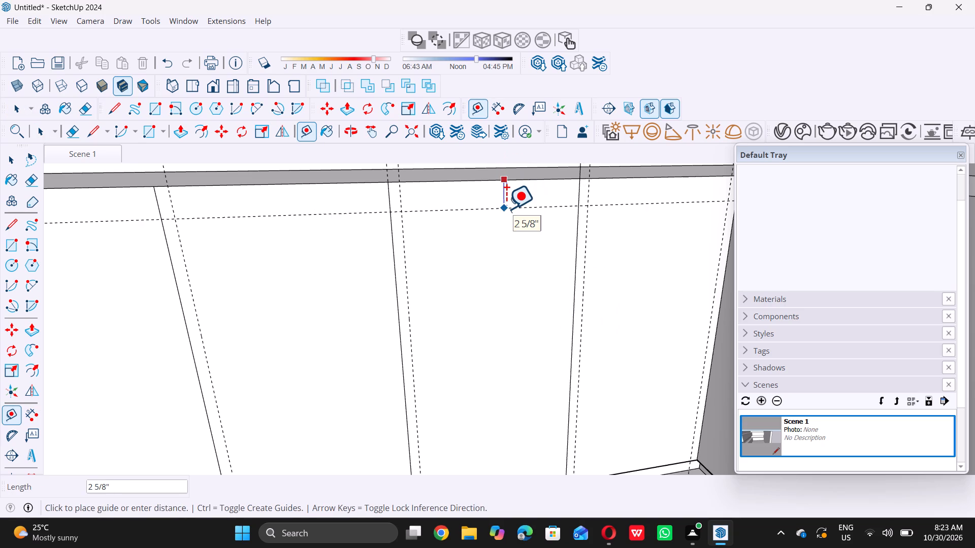
pyautogui.press('1')
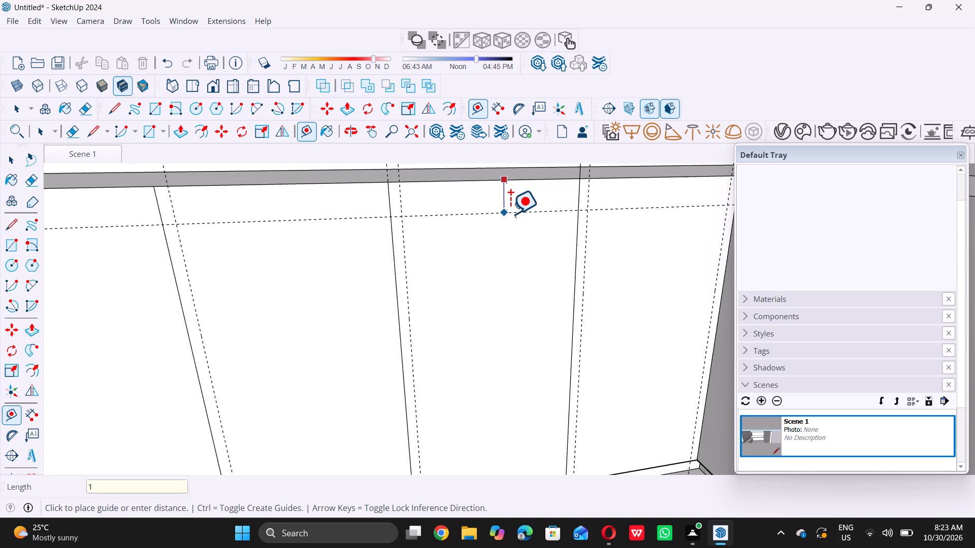
pyautogui.hotkey('shift', '"')
pyautogui.press('Return')
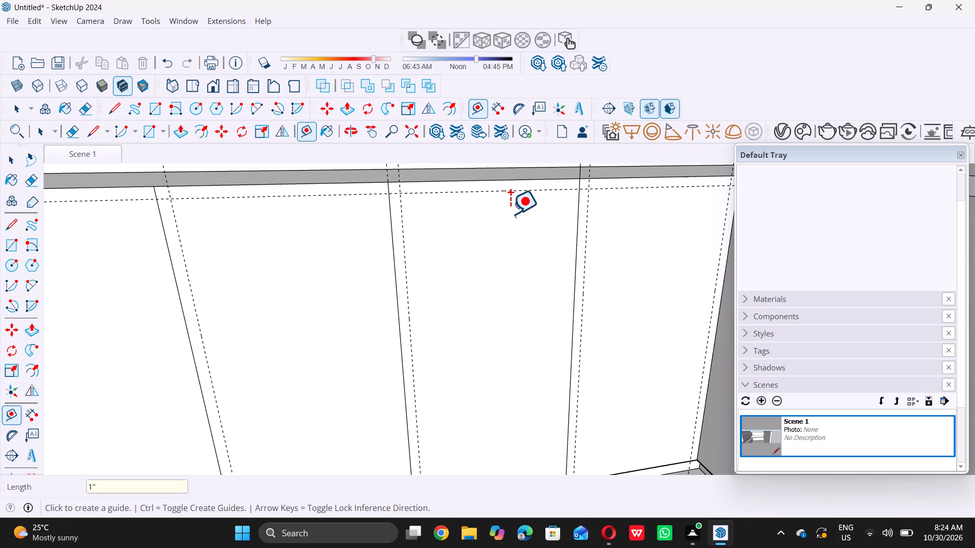
# Place a horizontal guide 1" above the bottom edge of the left wall's lower band face.
pyautogui.scroll(-6, 516, 241)
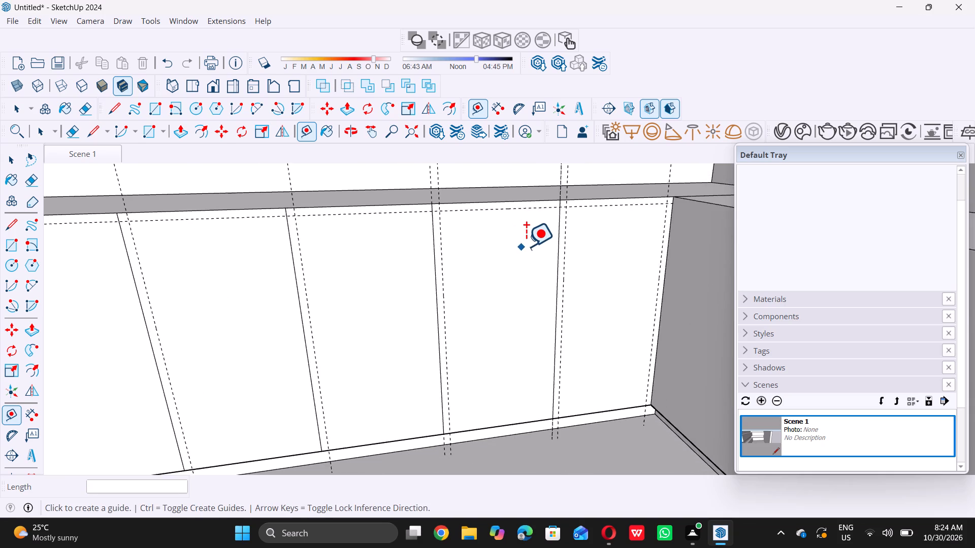
pyautogui.scroll(-9, 526, 246)
pyautogui.scroll(-20, 531, 284)
pyautogui.scroll(-4, 531, 284)
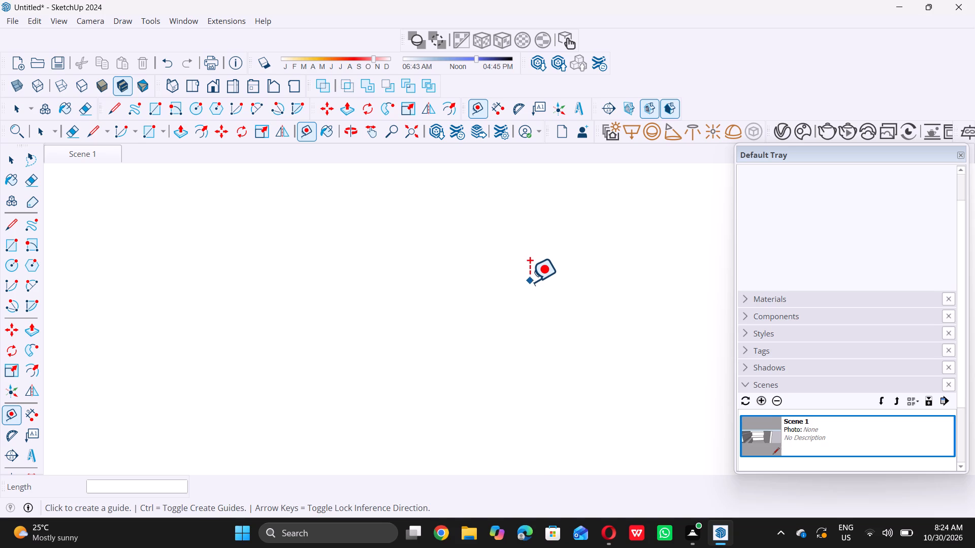
pyautogui.scroll(-20, 530, 282)
pyautogui.scroll(-3, 530, 282)
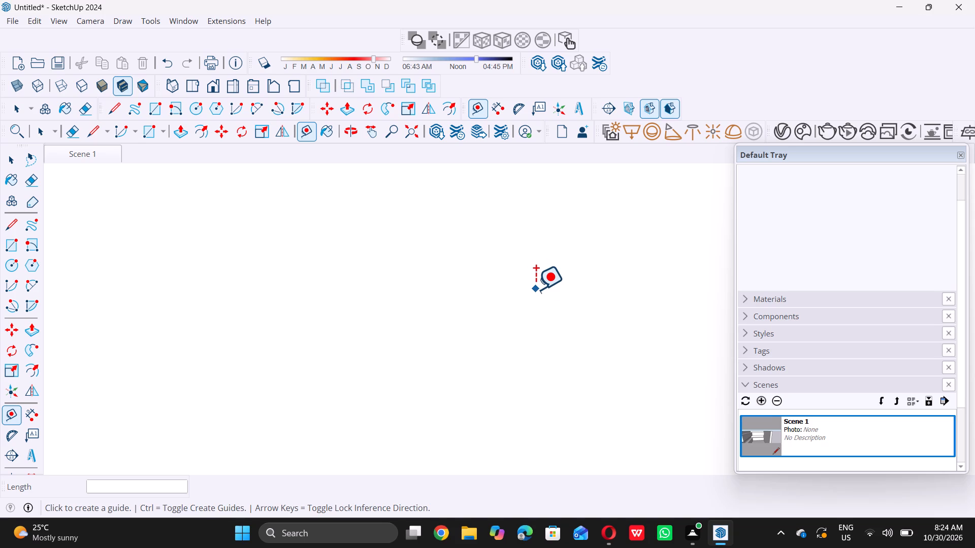
pyautogui.scroll(-7, 541, 286)
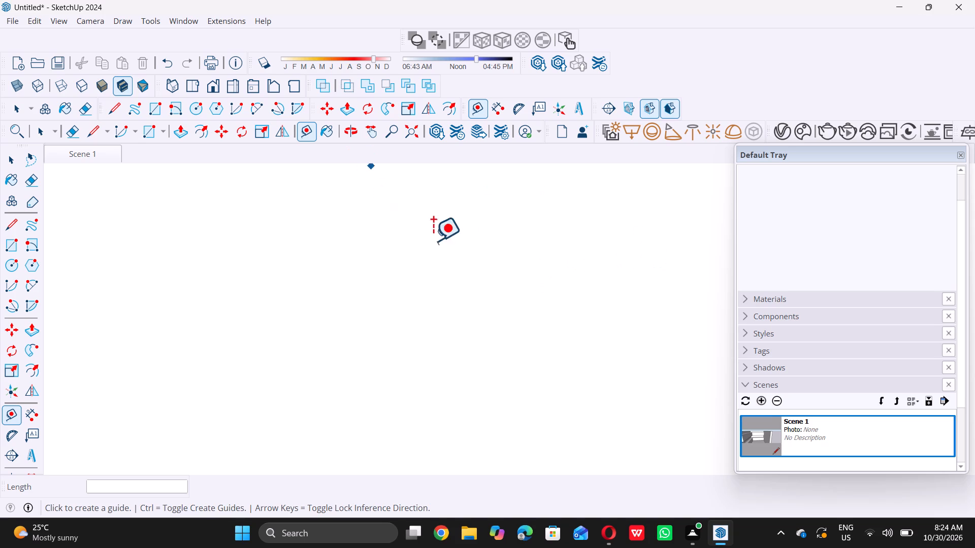
pyautogui.press('space')
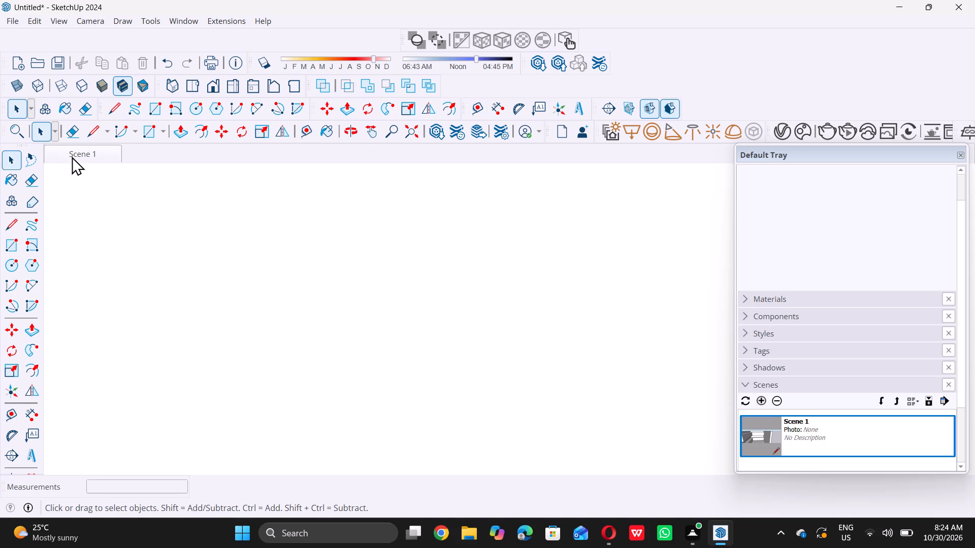
pyautogui.doubleClick(72, 154)
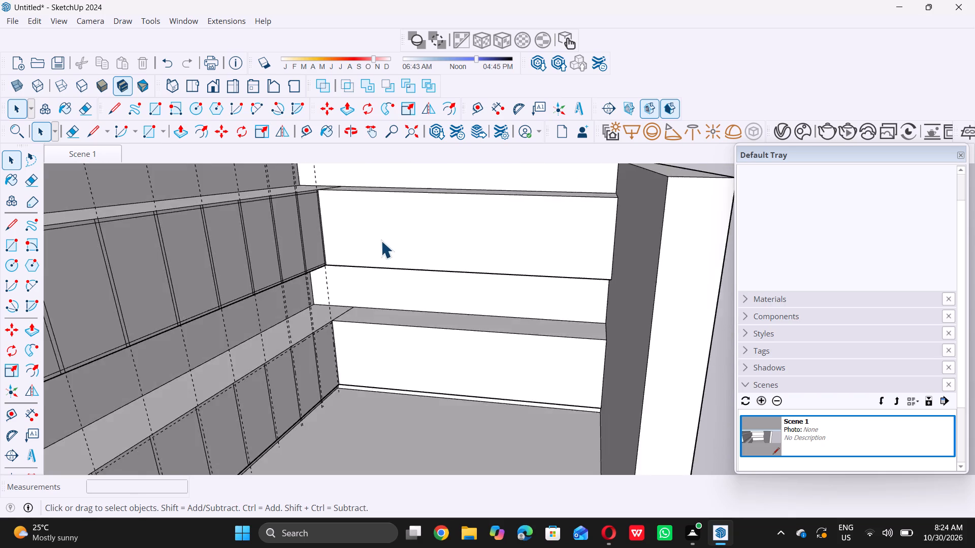
pyautogui.scroll(-4, 331, 231)
pyautogui.moveTo(337, 302); pyautogui.dragTo(225, 313, button='middle')
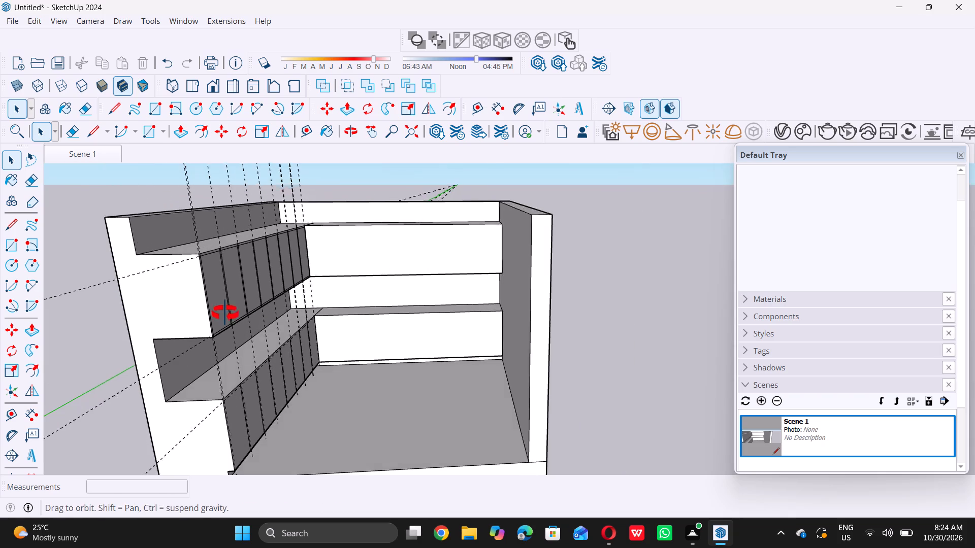
pyautogui.moveTo(225, 313); pyautogui.dragTo(222, 311, button='middle')
pyautogui.moveTo(222, 311); pyautogui.dragTo(227, 305, button='middle')
pyautogui.scroll(7, 478, 256)
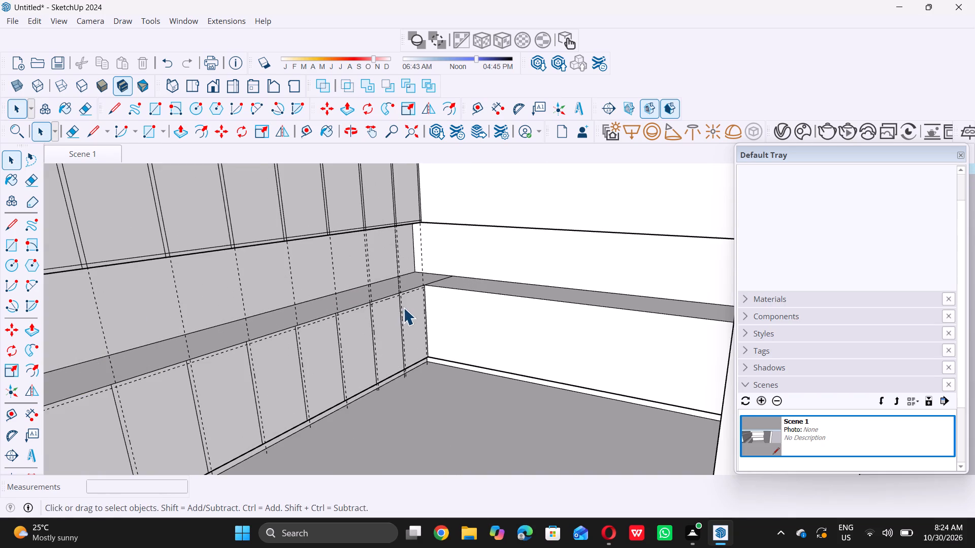
pyautogui.scroll(1, 405, 308)
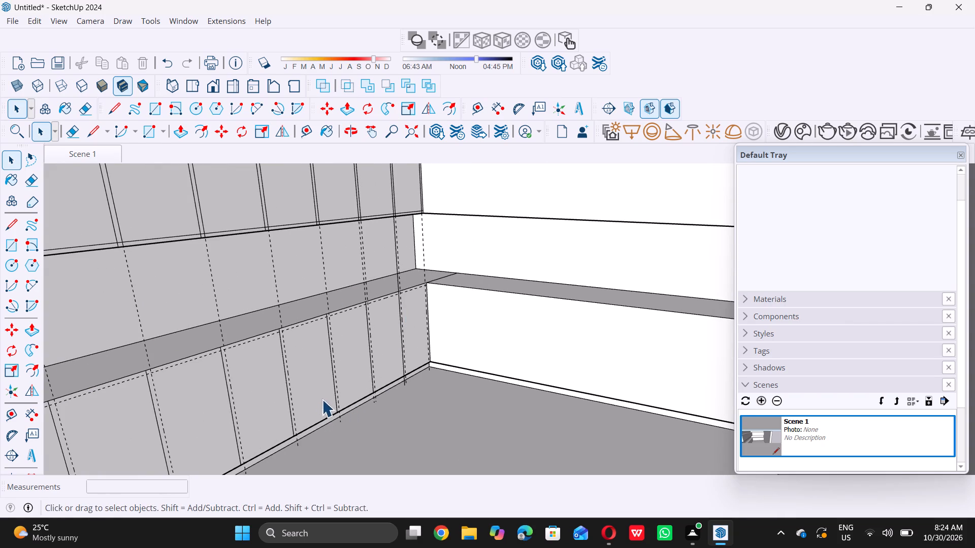
pyautogui.scroll(-4, 351, 334)
pyautogui.scroll(11, 276, 410)
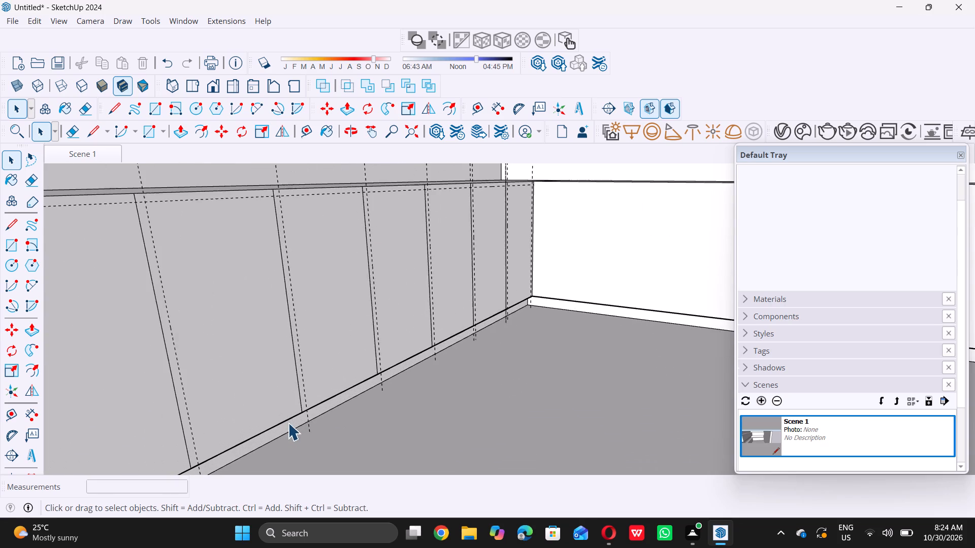
pyautogui.scroll(4, 291, 430)
pyautogui.press('t')
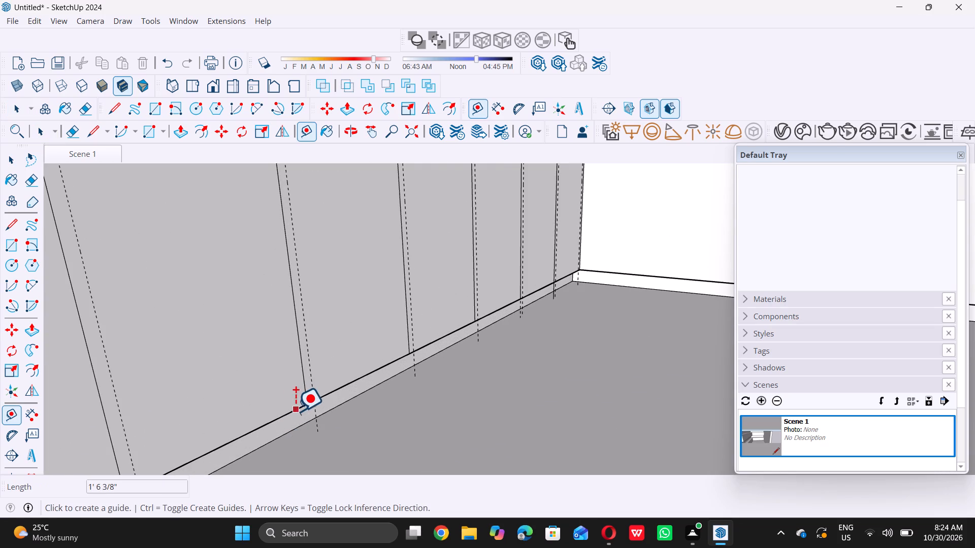
pyautogui.click(294, 409)
pyautogui.doubleClick(288, 395)
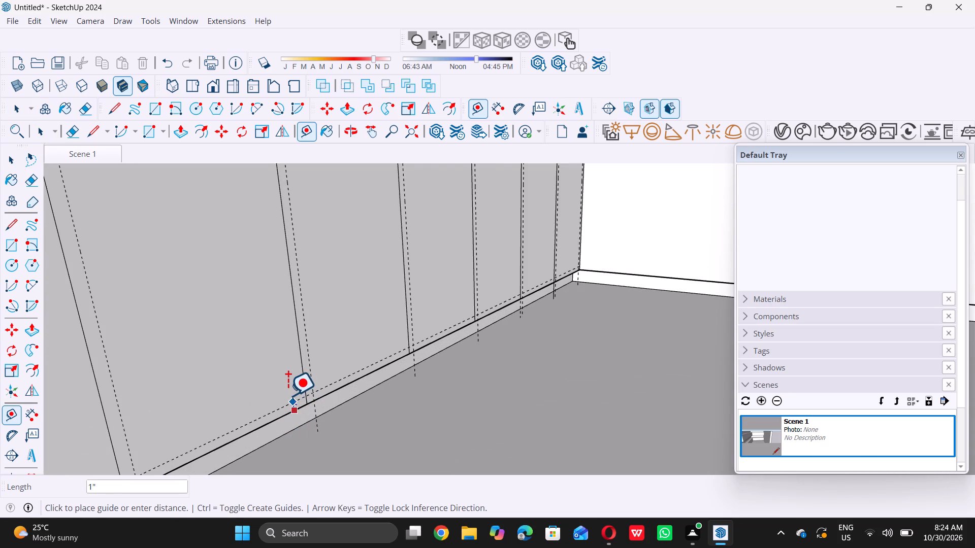
pyautogui.press('space')
# Draw a 2' 10" by 1' 6 3/8" rectangle on the lower band's first panel, from the outer-edge guide to the guide past the first divider.
pyautogui.scroll(-8, 337, 414)
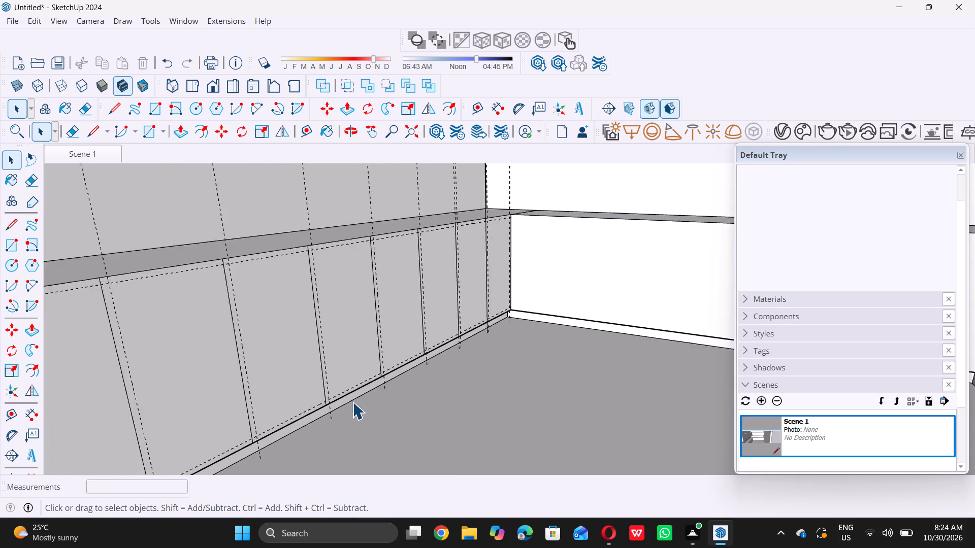
pyautogui.scroll(-5, 352, 402)
pyautogui.scroll(-5, 358, 349)
pyautogui.moveTo(365, 375); pyautogui.dragTo(290, 376, button='middle')
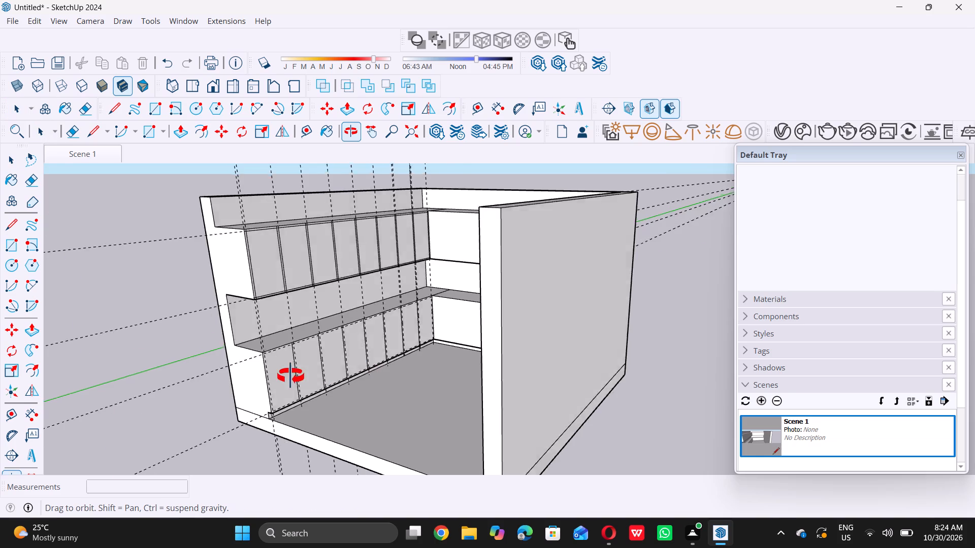
pyautogui.moveTo(290, 376); pyautogui.dragTo(272, 363, button='middle')
pyautogui.middleClick(272, 362)
pyautogui.middleClick(272, 362)
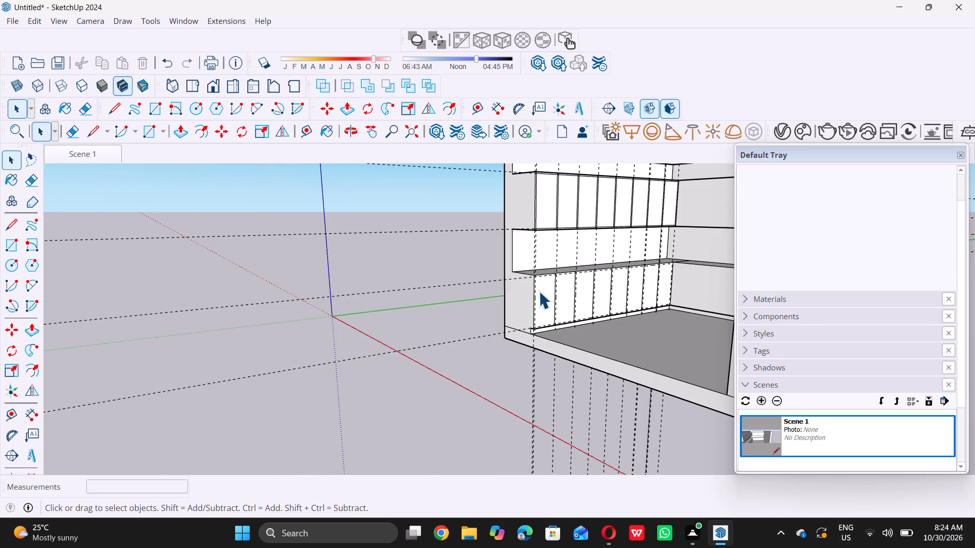
pyautogui.scroll(11, 562, 288)
pyautogui.moveTo(580, 314); pyautogui.dragTo(575, 313, button='middle')
pyautogui.scroll(1, 577, 314)
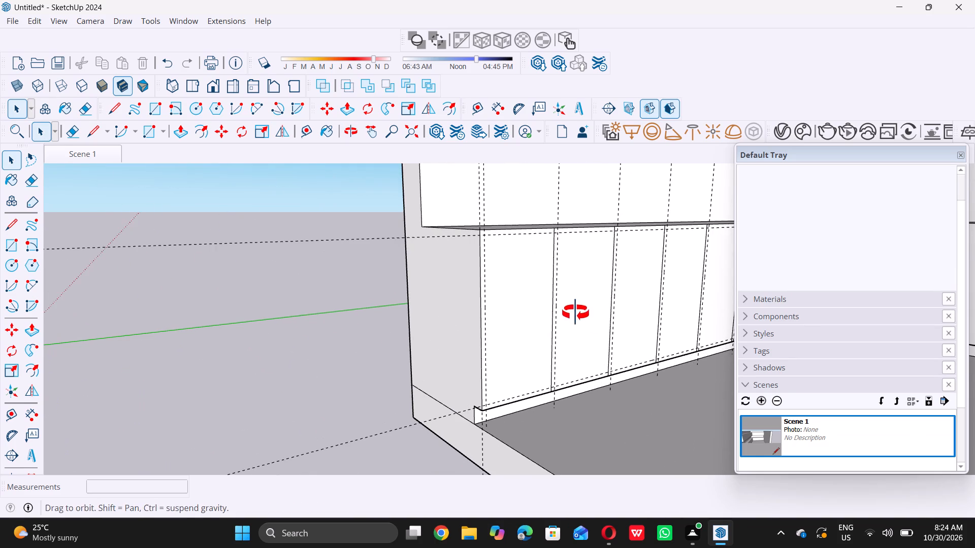
pyautogui.moveTo(575, 313); pyautogui.dragTo(548, 301, button='middle')
pyautogui.scroll(2, 505, 322)
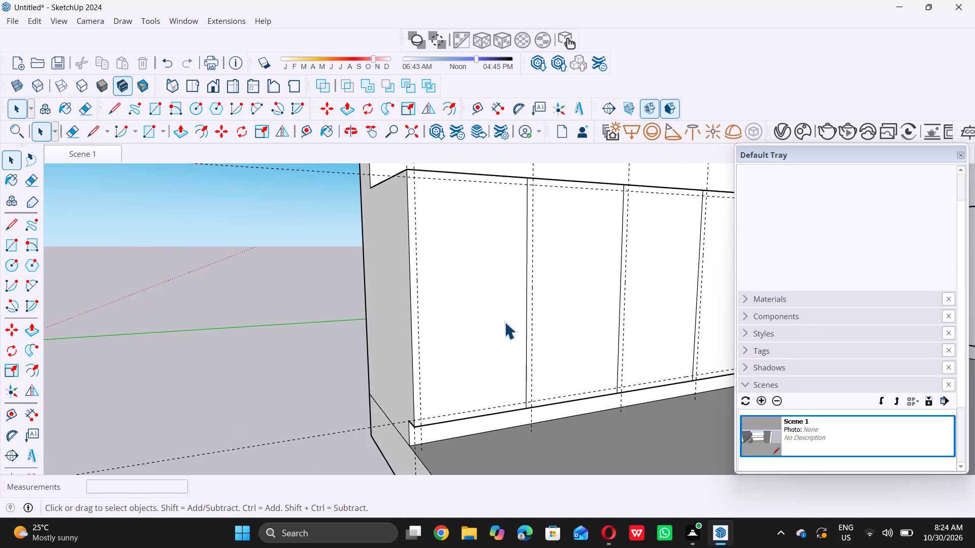
pyautogui.press('r')
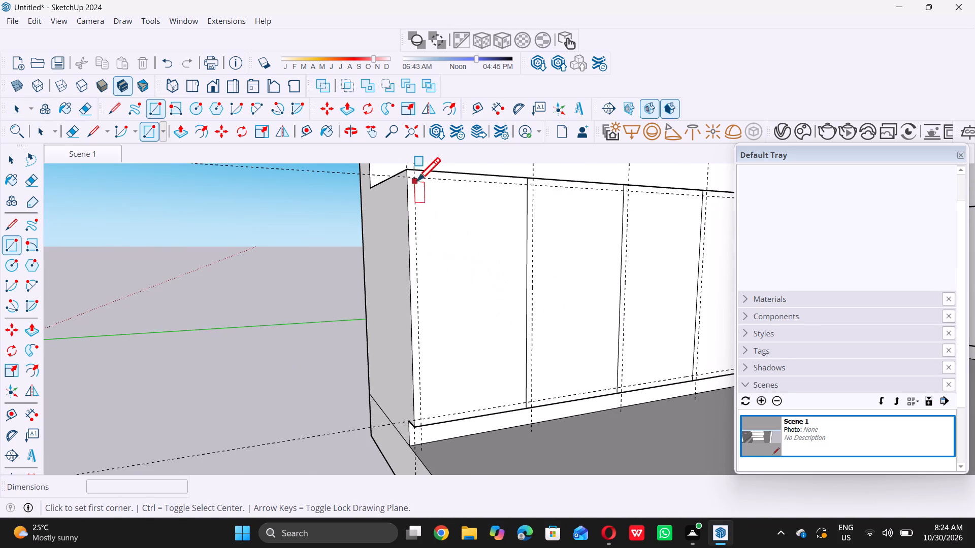
pyautogui.tripleClick(415, 177)
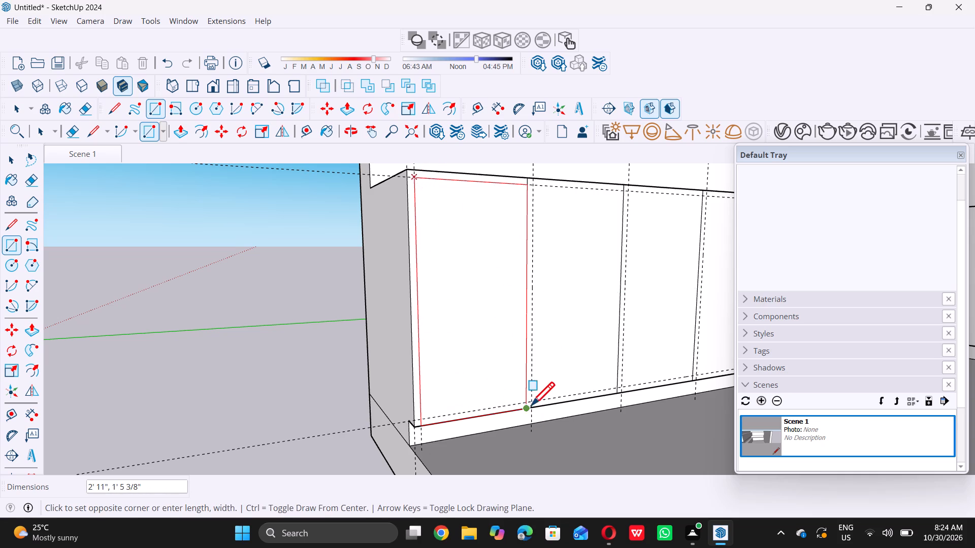
pyautogui.scroll(4, 535, 403)
pyautogui.doubleClick(531, 398)
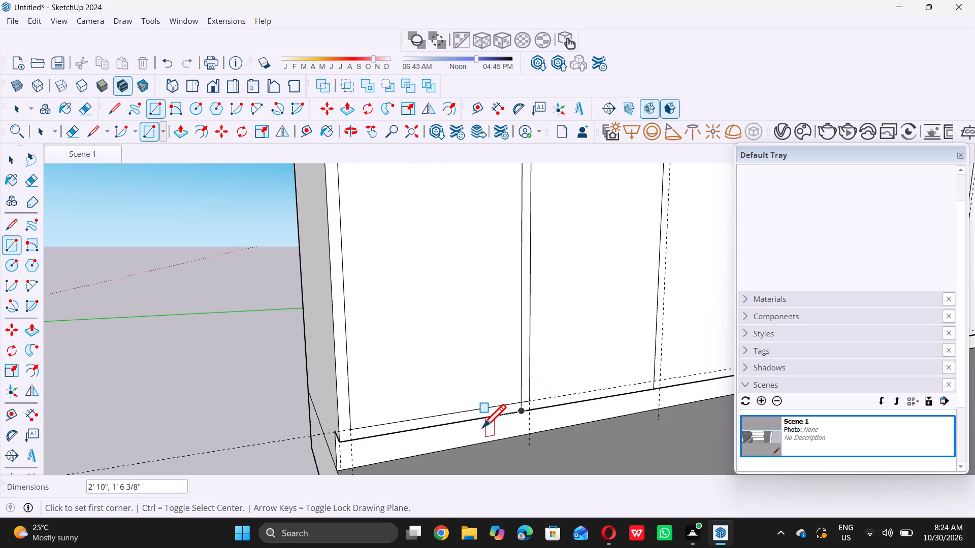
# Draw a 2' 10" by 1' 6 3/8" rectangle on the lower band's second panel, between the guides past the first and second dividers.
pyautogui.scroll(-8, 477, 430)
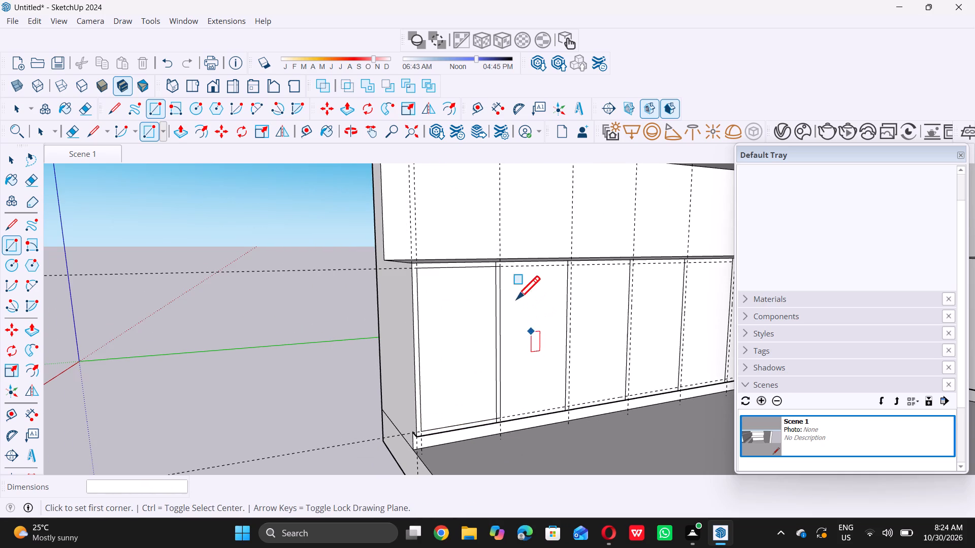
pyautogui.scroll(8, 524, 268)
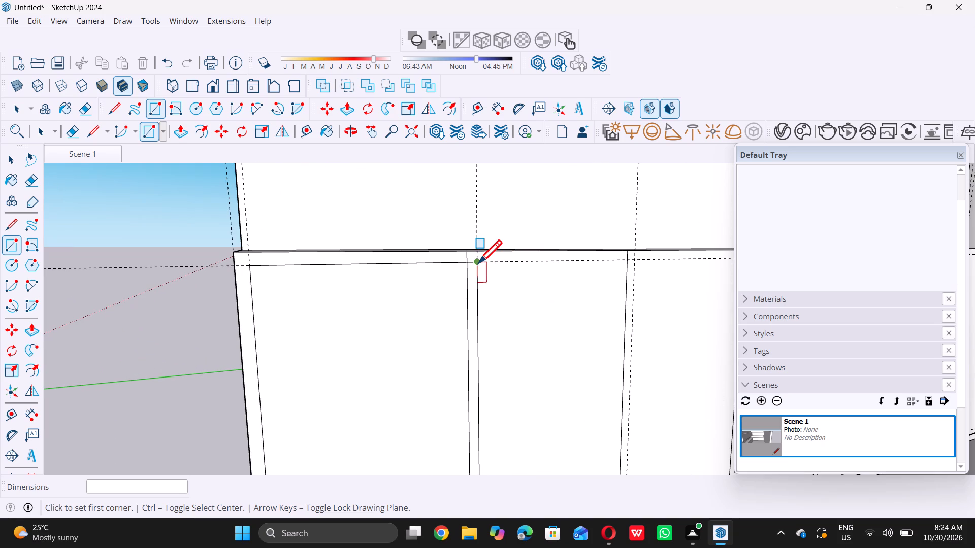
pyautogui.tripleClick(478, 263)
pyautogui.scroll(-5, 477, 263)
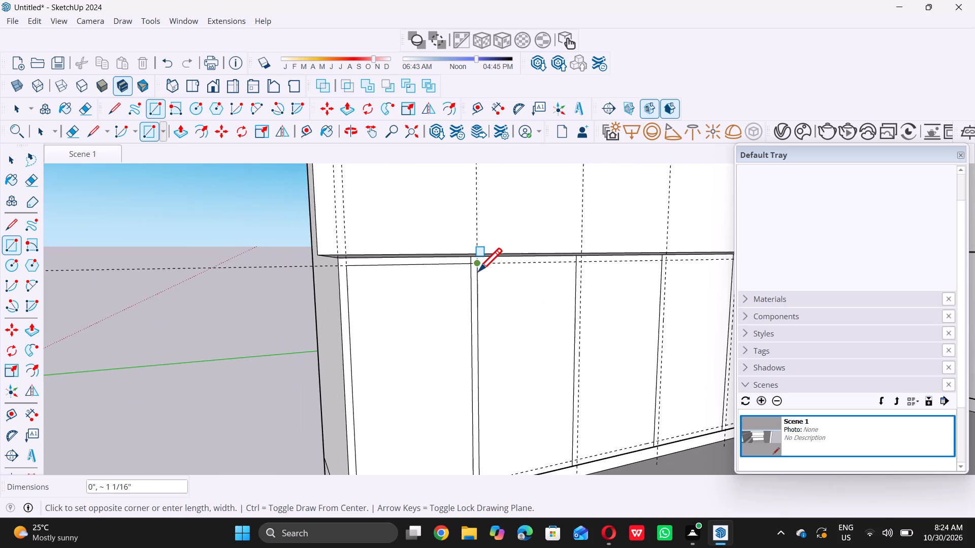
pyautogui.scroll(-1, 478, 271)
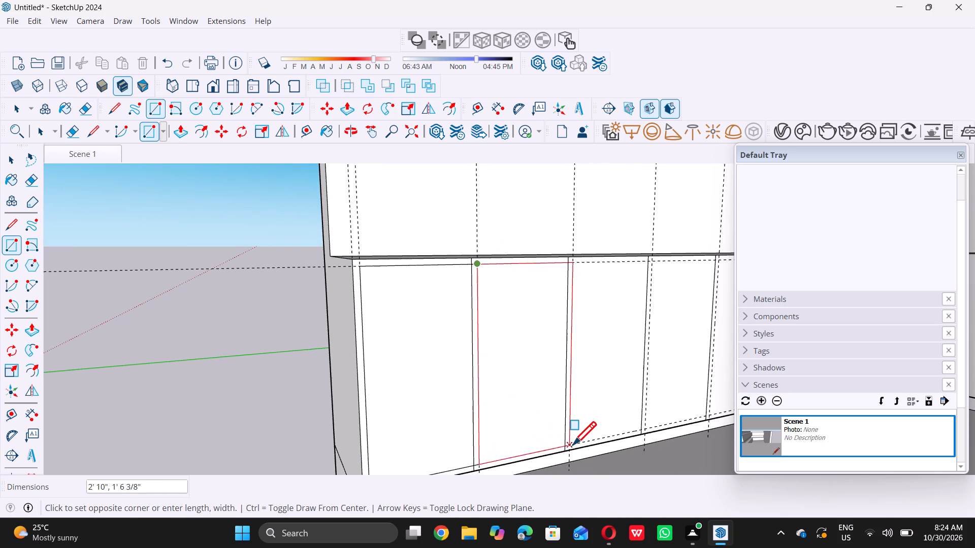
pyautogui.scroll(4, 573, 445)
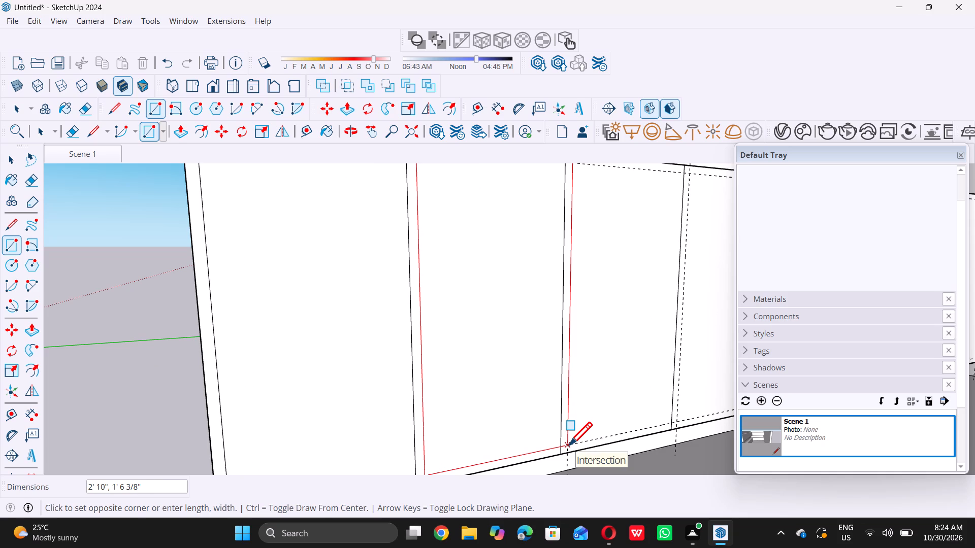
pyautogui.doubleClick(569, 445)
# Draw a 2' 10" by 3' 3/4" rectangle across the lower band's third and fourth panels, between the guides past the second and fourth dividers.
pyautogui.scroll(-11, 497, 404)
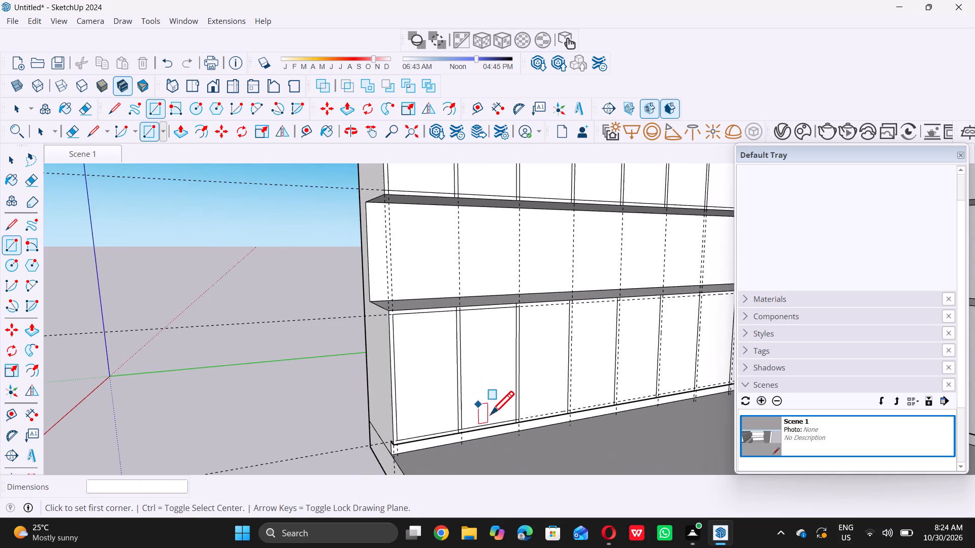
pyautogui.scroll(5, 582, 319)
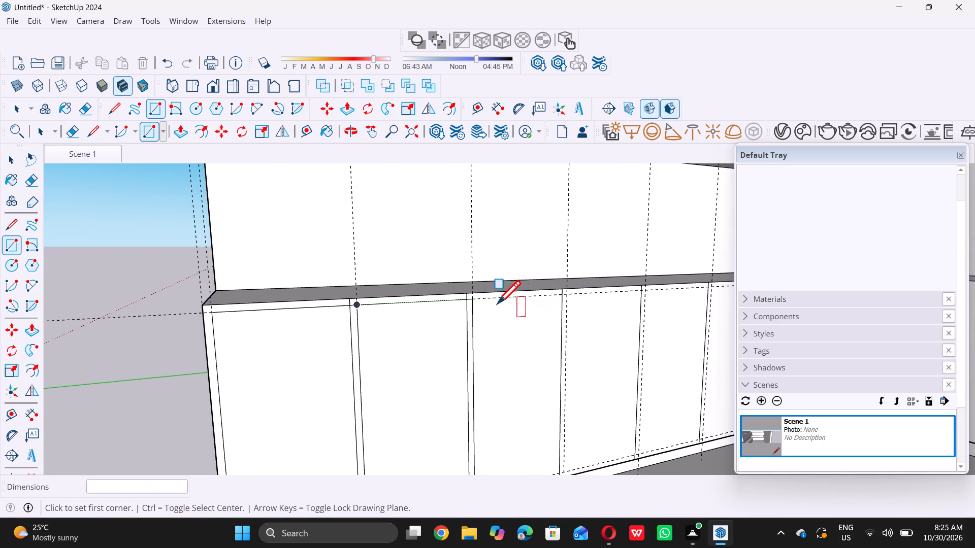
pyautogui.doubleClick(475, 299)
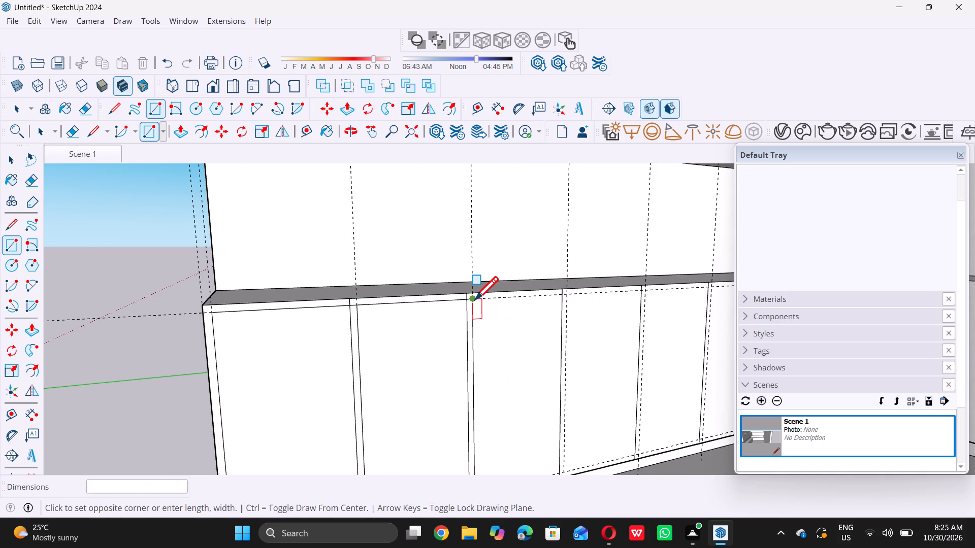
pyautogui.scroll(-3, 475, 299)
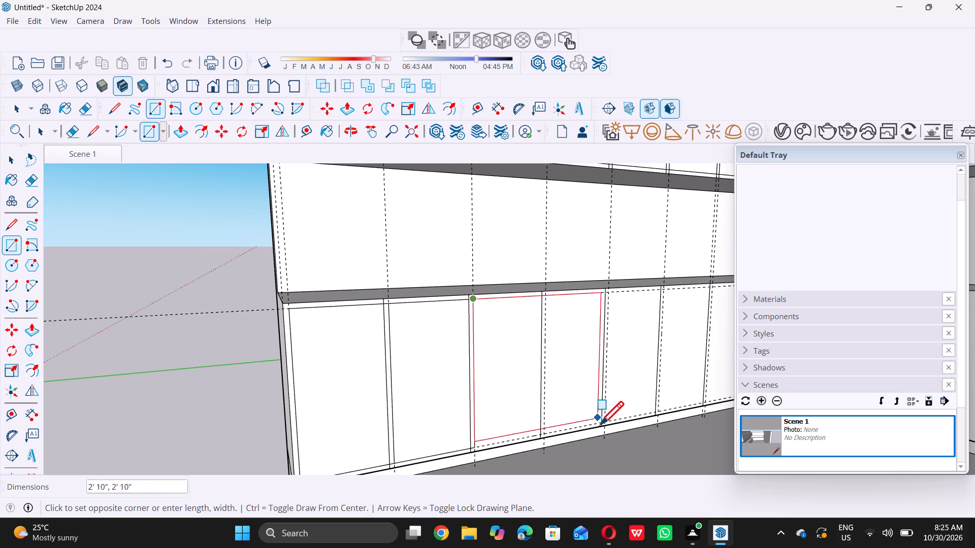
pyautogui.scroll(8, 606, 422)
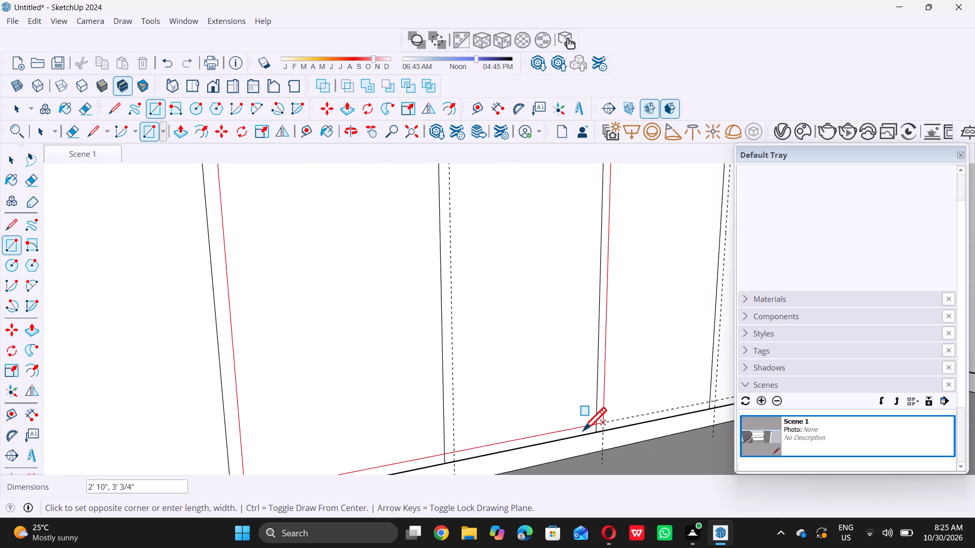
pyautogui.click(606, 422)
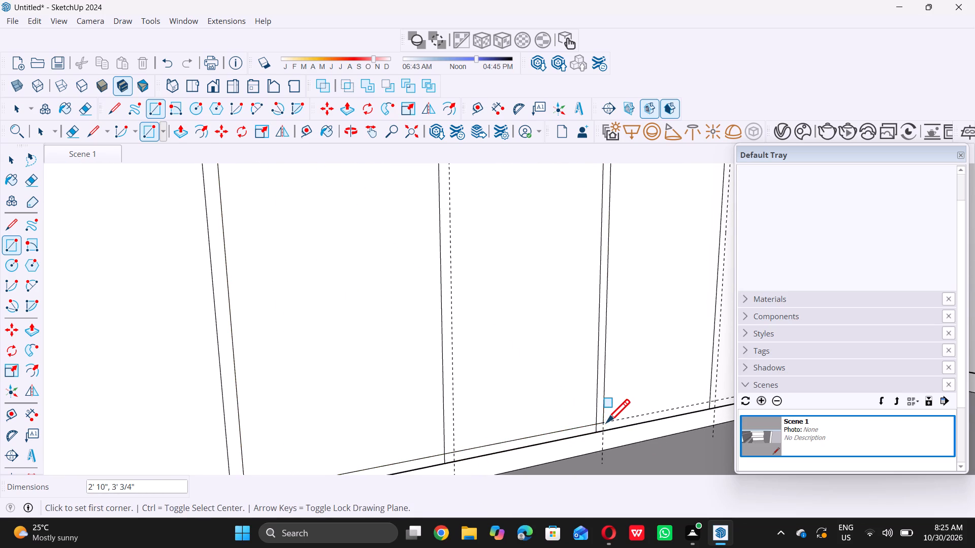
pyautogui.scroll(-11, 447, 423)
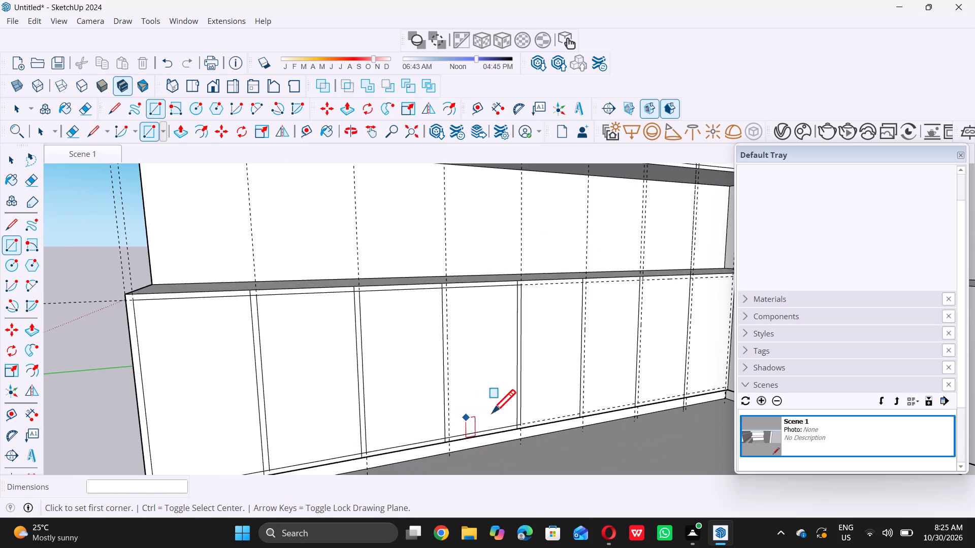
# Draw a 2' 10" by 3' 3/4" rectangle across the lower band's fourth and fifth panels, between the guides past the third and fifth dividers.
pyautogui.scroll(4, 571, 398)
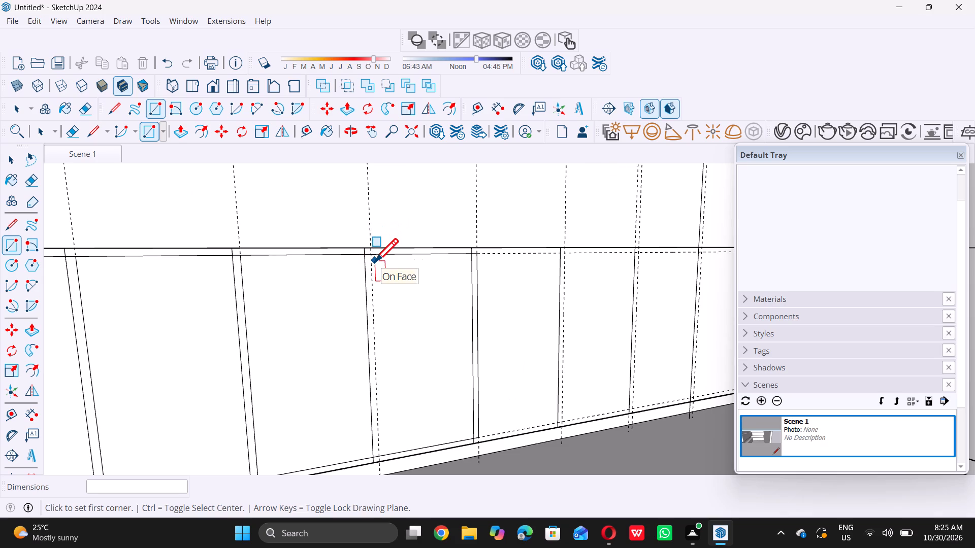
pyautogui.doubleClick(372, 254)
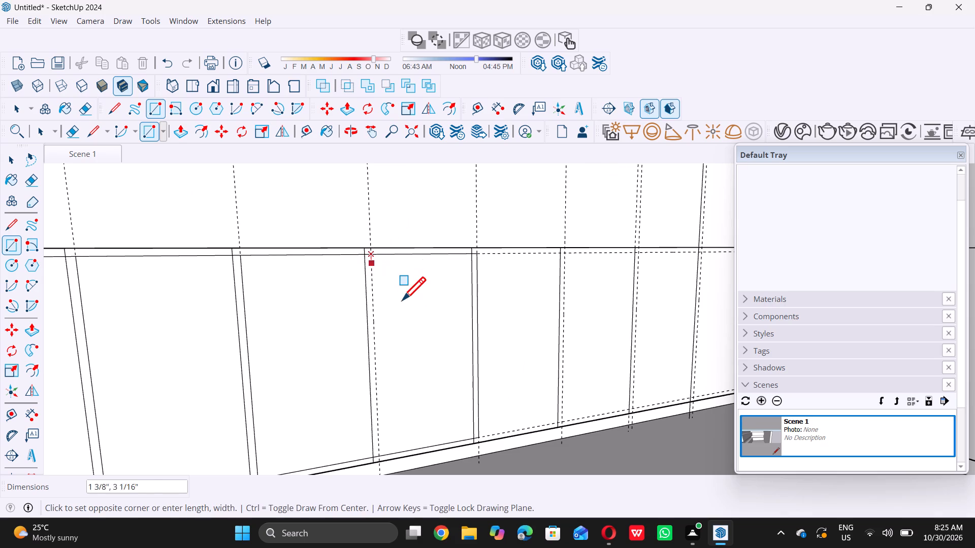
pyautogui.scroll(-2, 405, 309)
pyautogui.scroll(2, 547, 404)
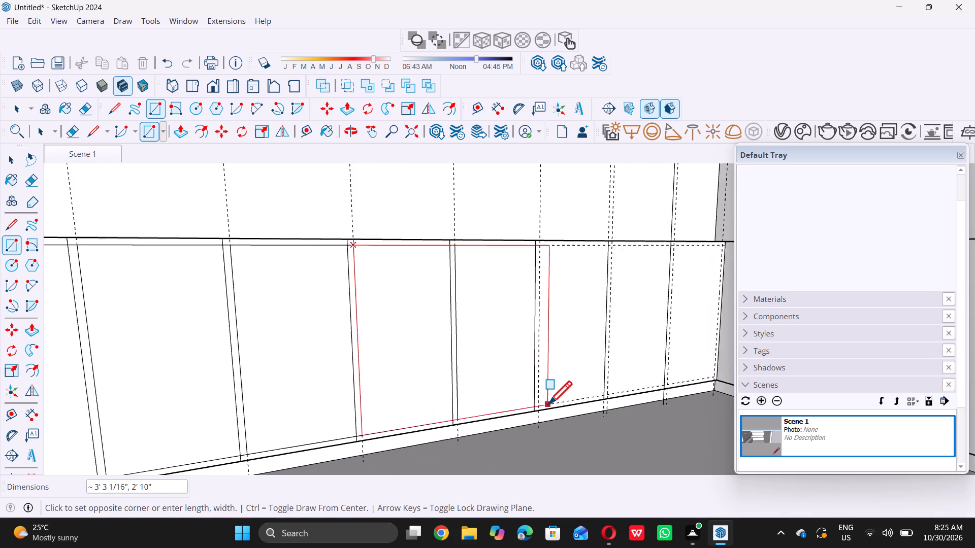
pyautogui.scroll(7, 548, 404)
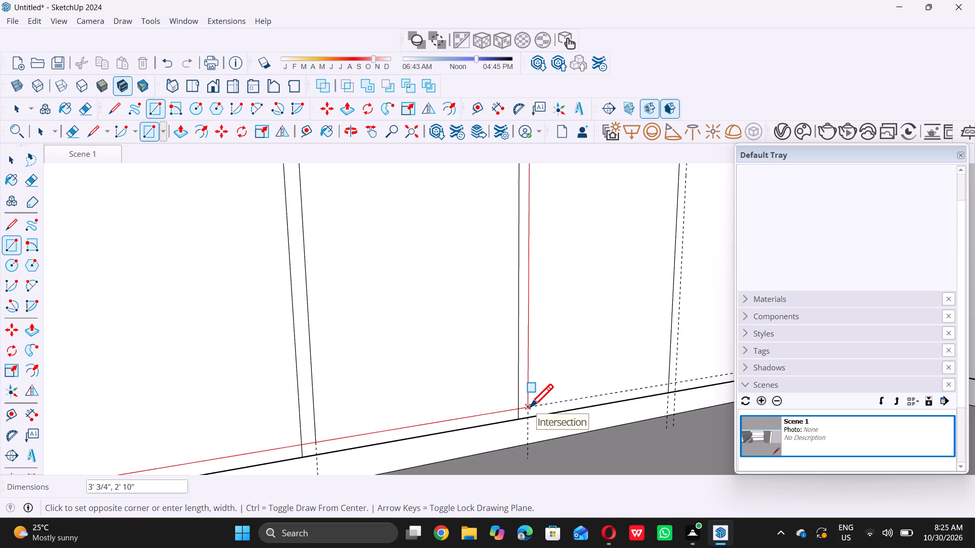
pyautogui.doubleClick(528, 406)
pyautogui.scroll(-14, 410, 407)
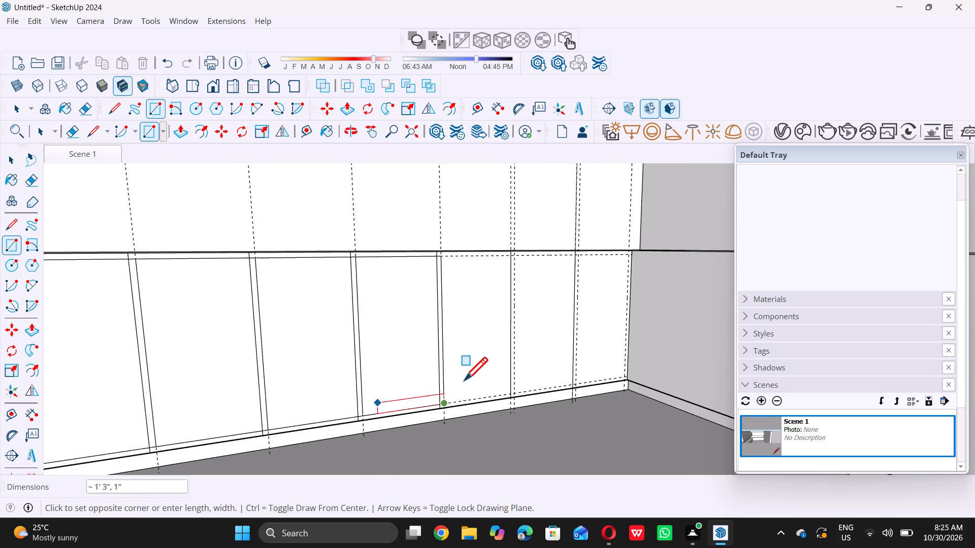
pyautogui.press('space')
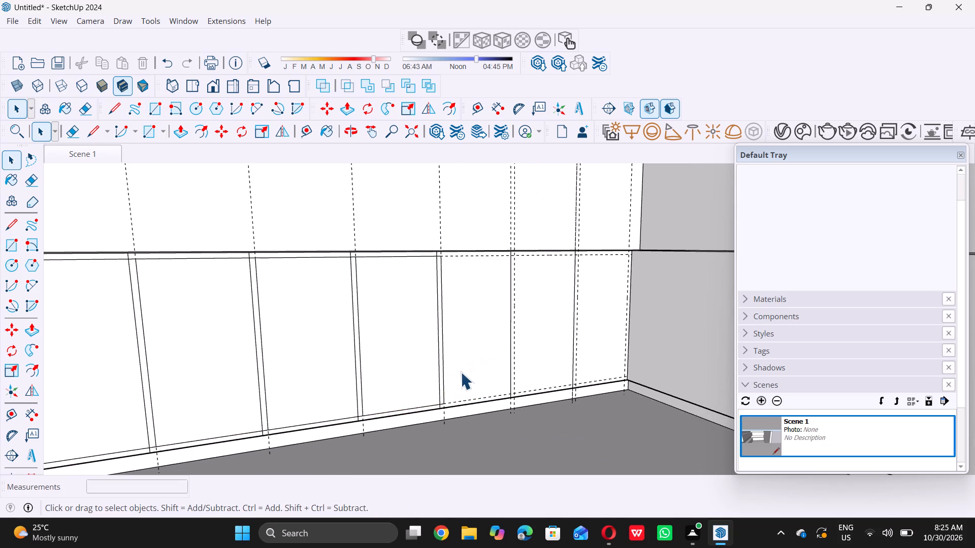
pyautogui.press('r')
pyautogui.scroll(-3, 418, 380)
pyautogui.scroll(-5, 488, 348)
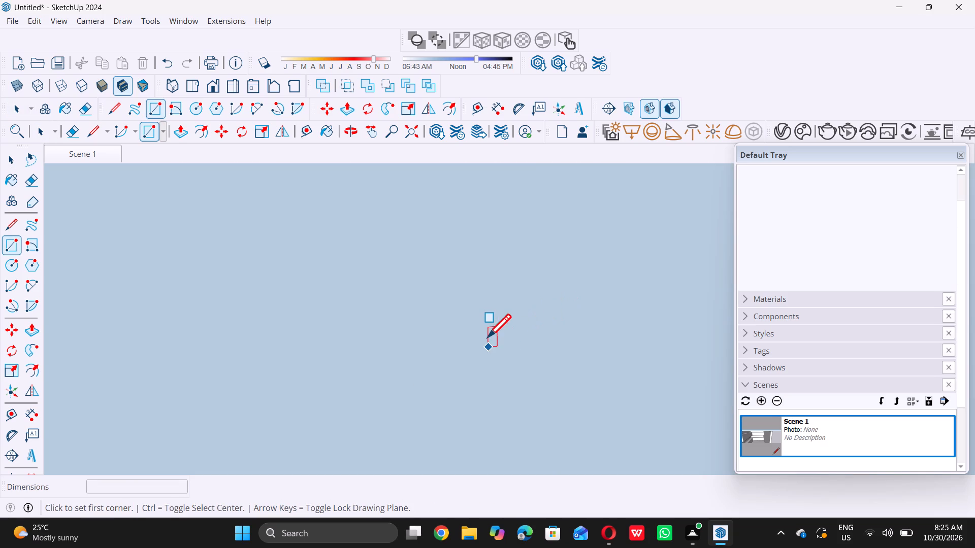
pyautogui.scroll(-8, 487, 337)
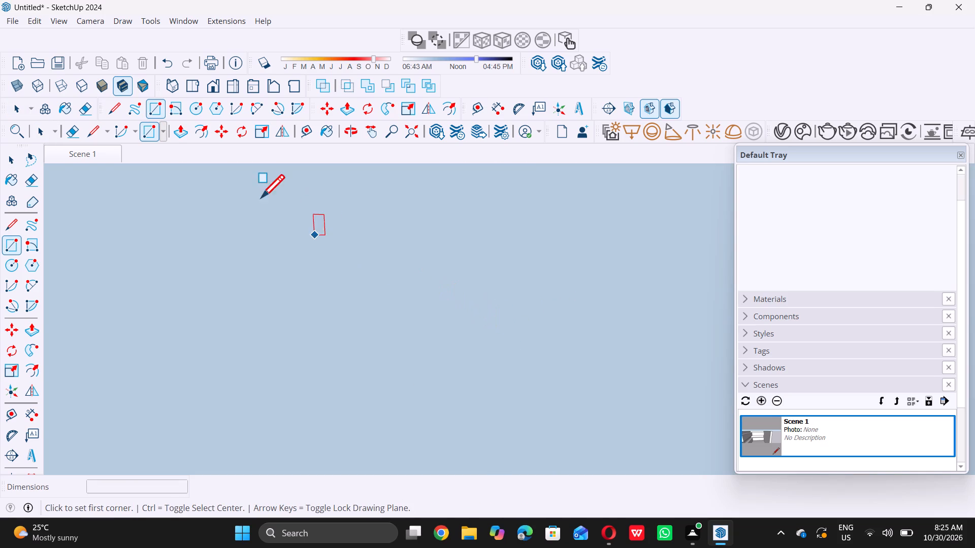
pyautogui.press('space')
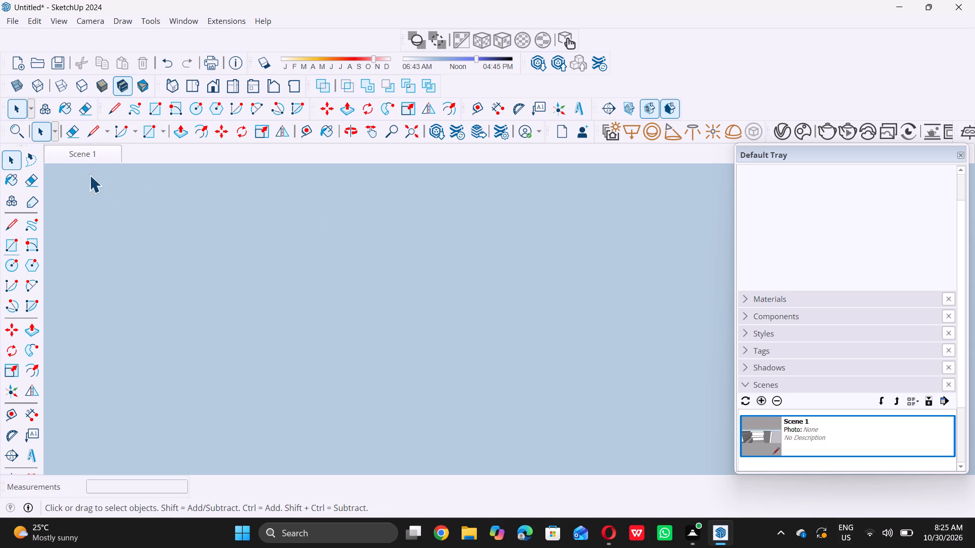
# Draw a 2' 11" by 3' 3/4" rectangle across the lower band's sixth and seventh panels, from the top guide down to the band's bottom edge.
pyautogui.click(82, 154)
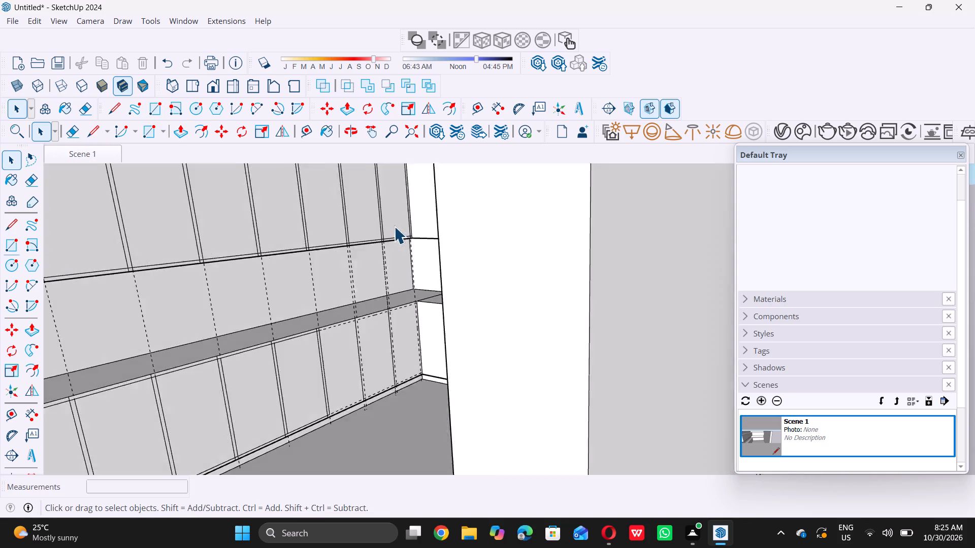
pyautogui.scroll(-4, 364, 273)
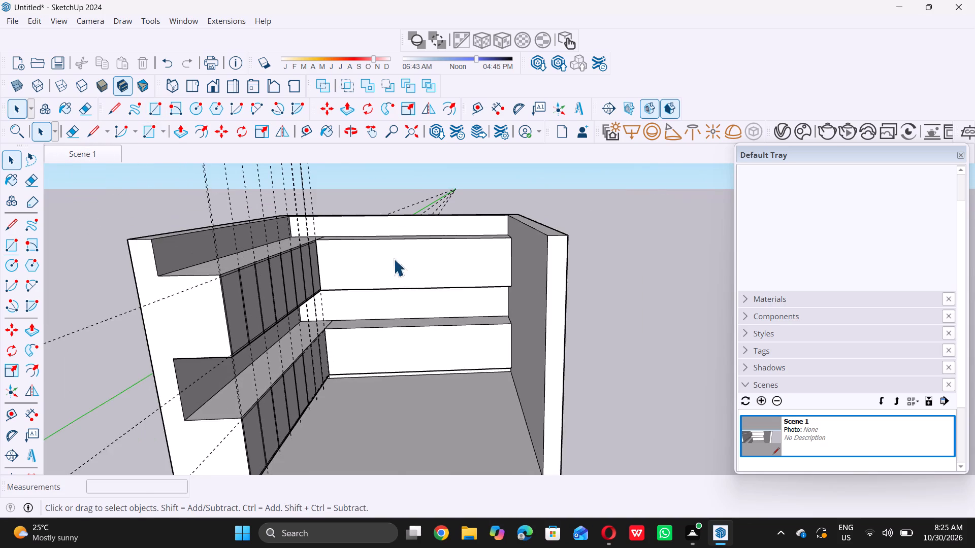
pyautogui.scroll(-1, 394, 259)
pyautogui.moveTo(350, 348); pyautogui.dragTo(298, 346, button='middle')
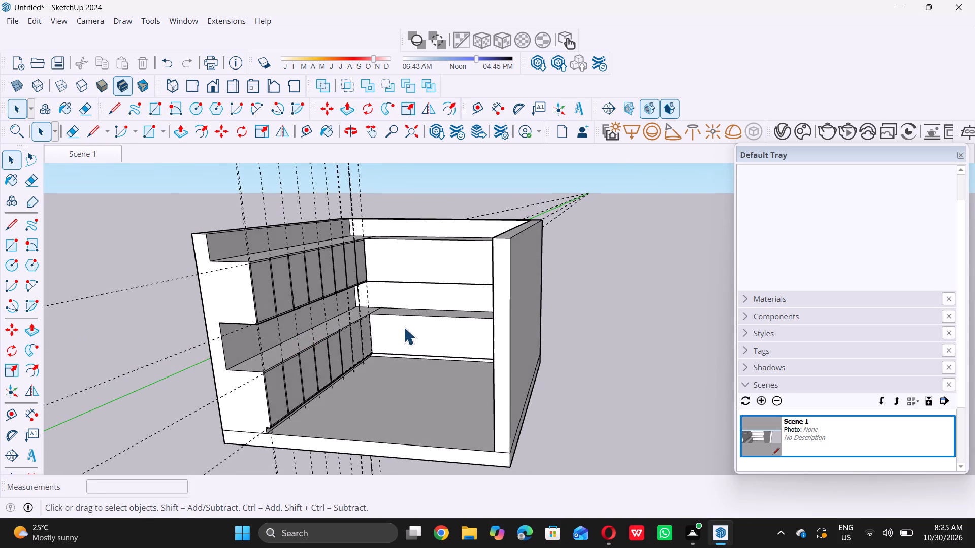
pyautogui.scroll(12, 359, 338)
pyautogui.moveTo(335, 369); pyautogui.dragTo(326, 366, button='middle')
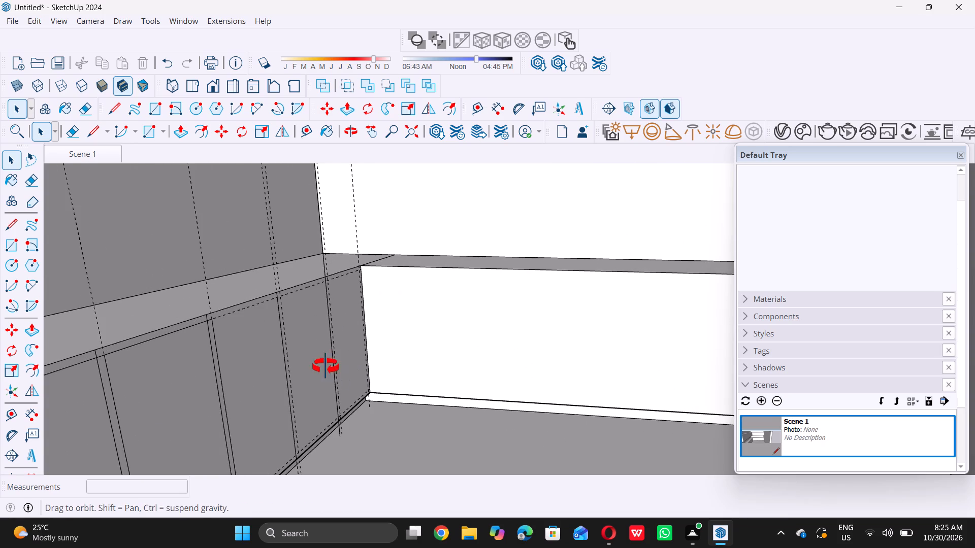
pyautogui.moveTo(326, 366); pyautogui.dragTo(275, 342, button='middle')
pyautogui.scroll(1, 268, 359)
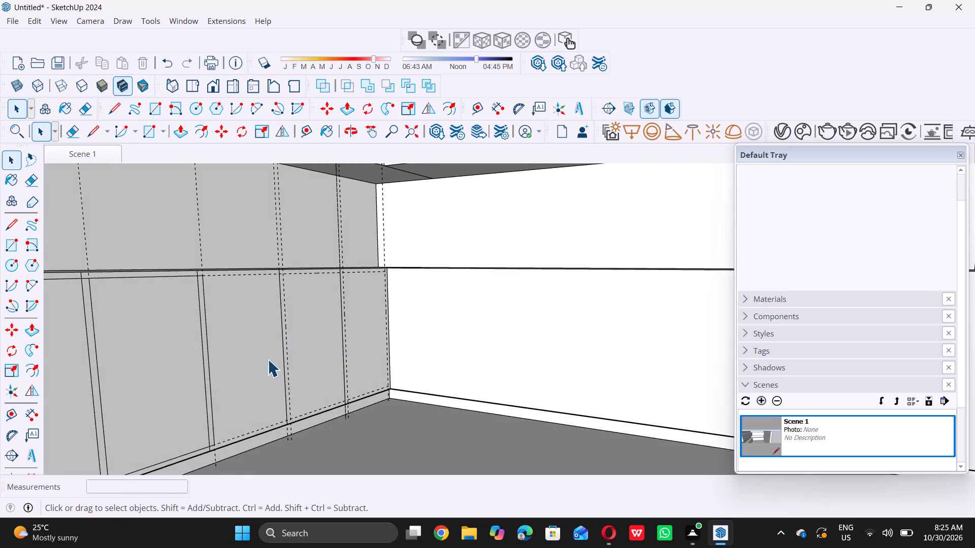
pyautogui.scroll(1, 268, 359)
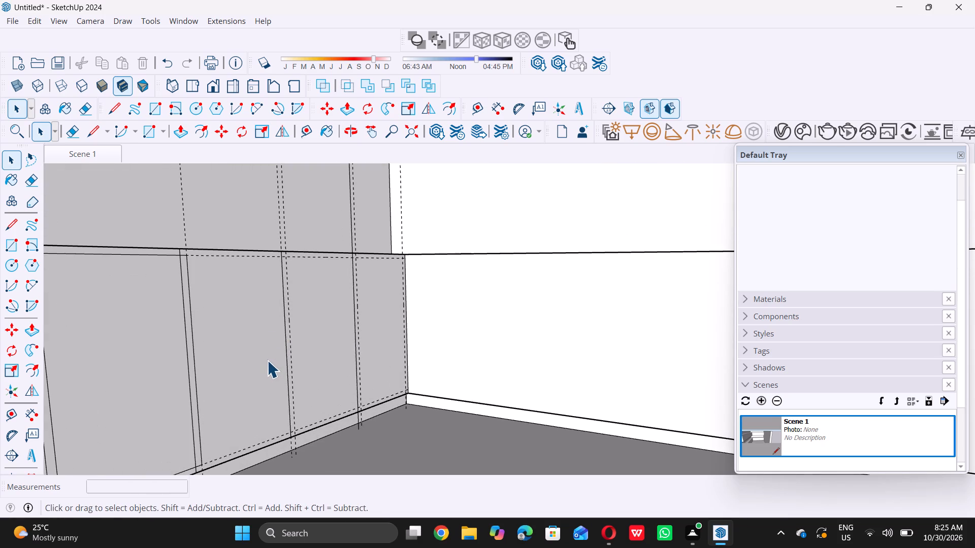
pyautogui.press('r')
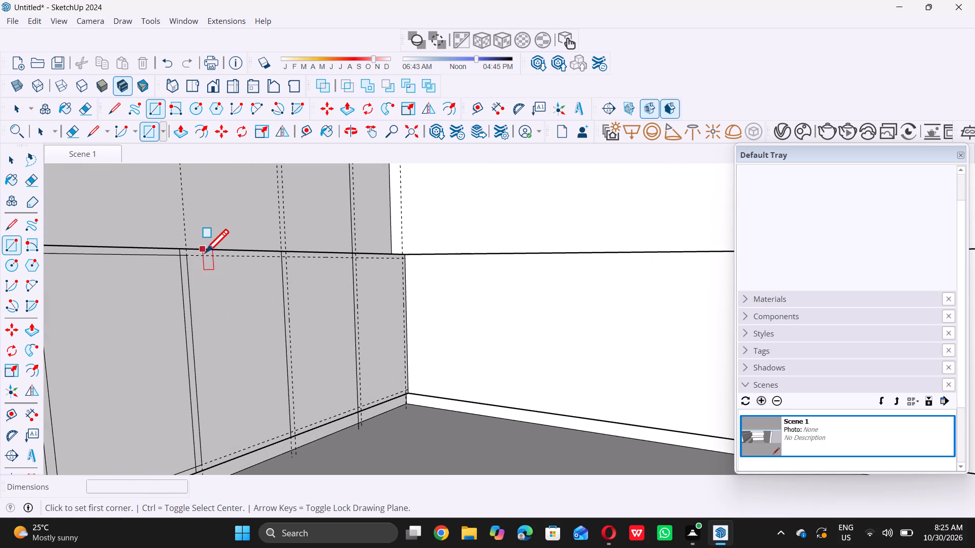
pyautogui.tripleClick(189, 260)
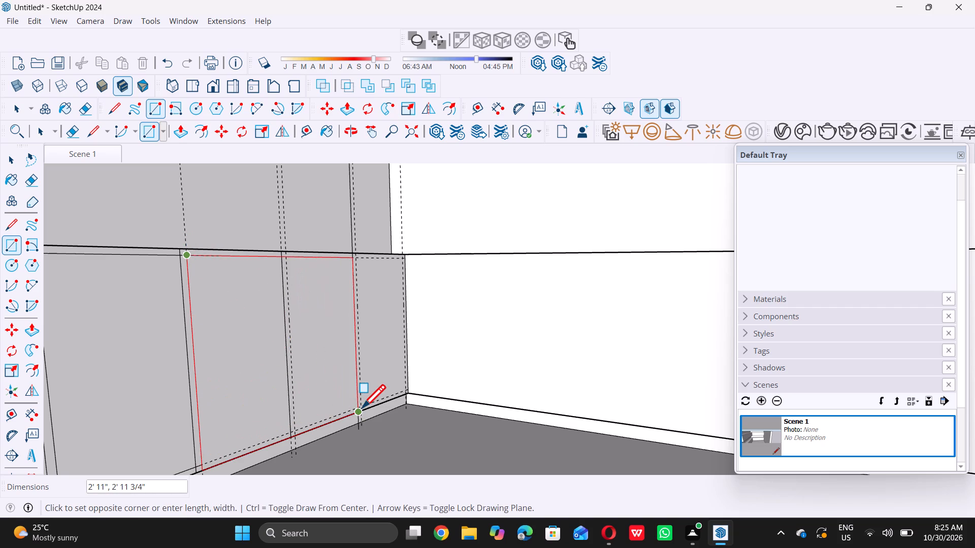
pyautogui.scroll(3, 363, 408)
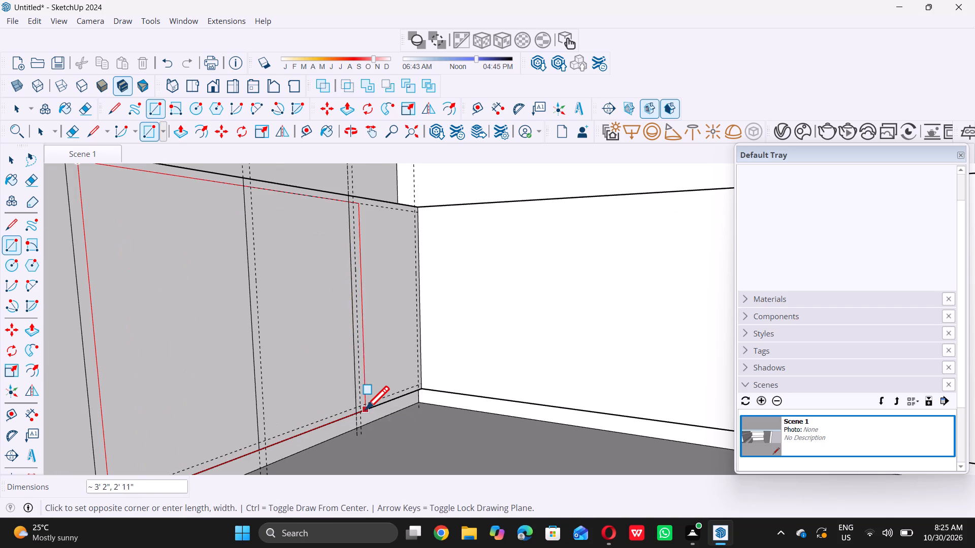
pyautogui.scroll(5, 362, 415)
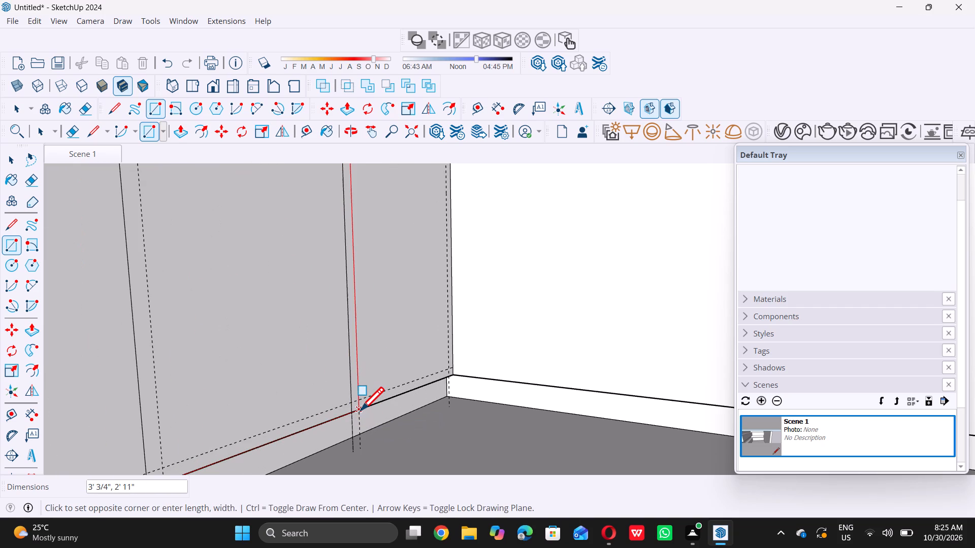
pyautogui.doubleClick(361, 410)
# Draw a rectangle across the lower band's seventh and eighth panels, from the bottom guide past the sixth divider to the top guide at the inner corner.
pyautogui.scroll(-6, 320, 433)
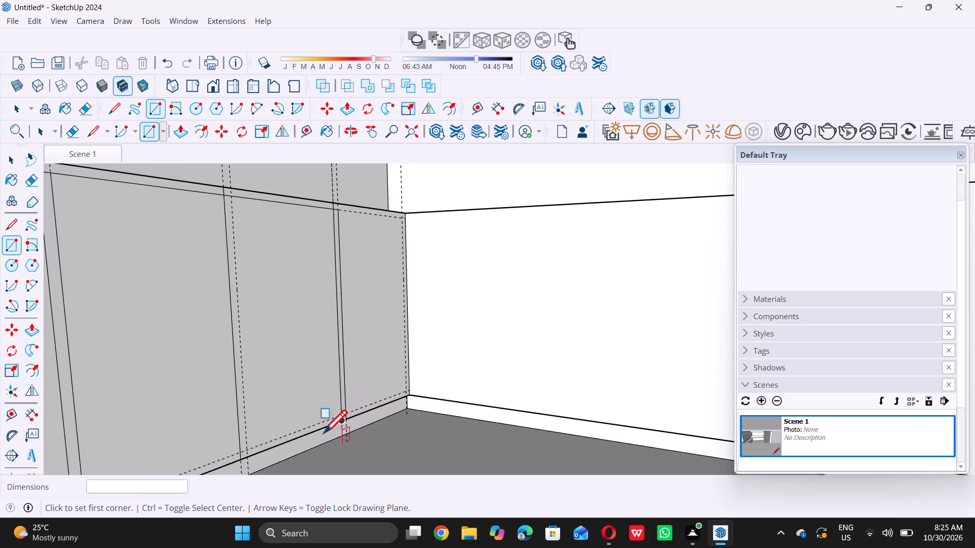
pyautogui.click(248, 447)
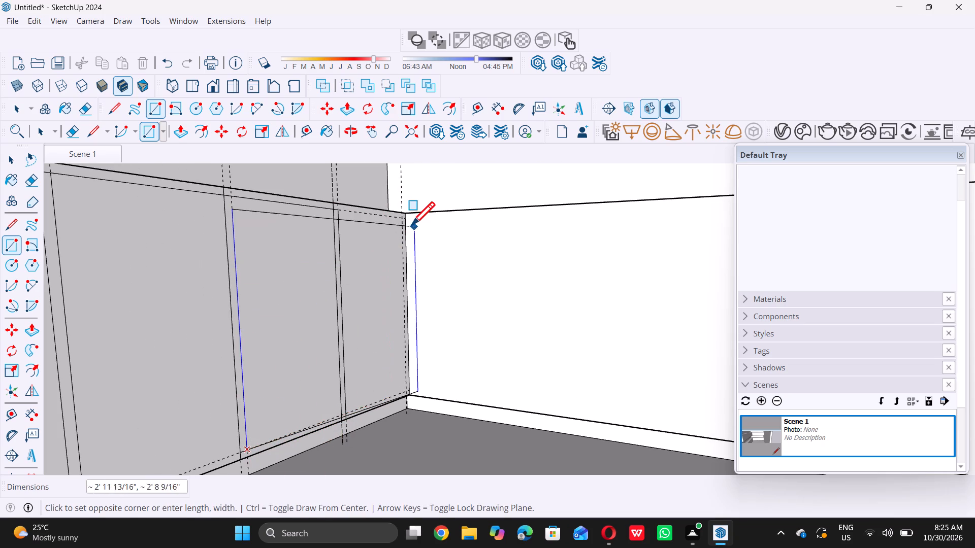
pyautogui.scroll(5, 398, 216)
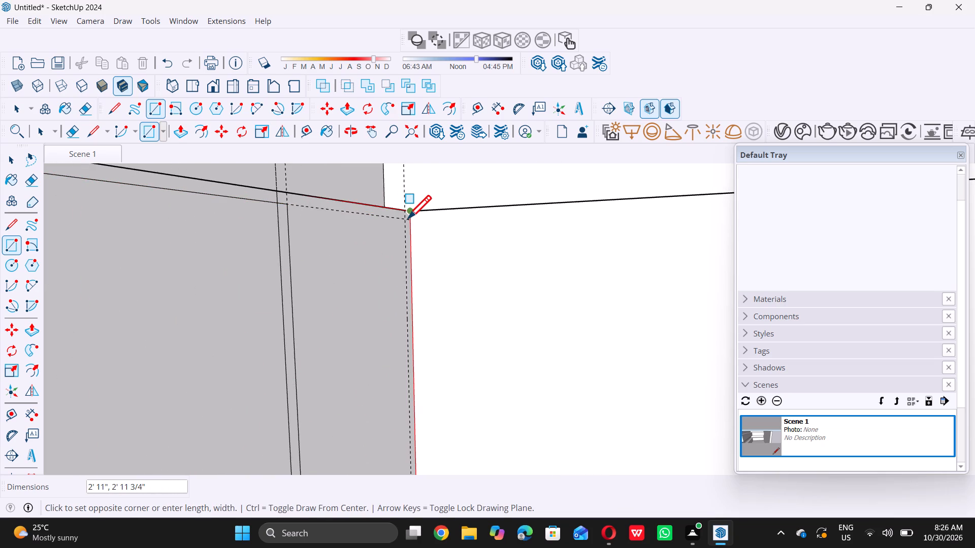
pyautogui.tripleClick(405, 221)
pyautogui.press('space')
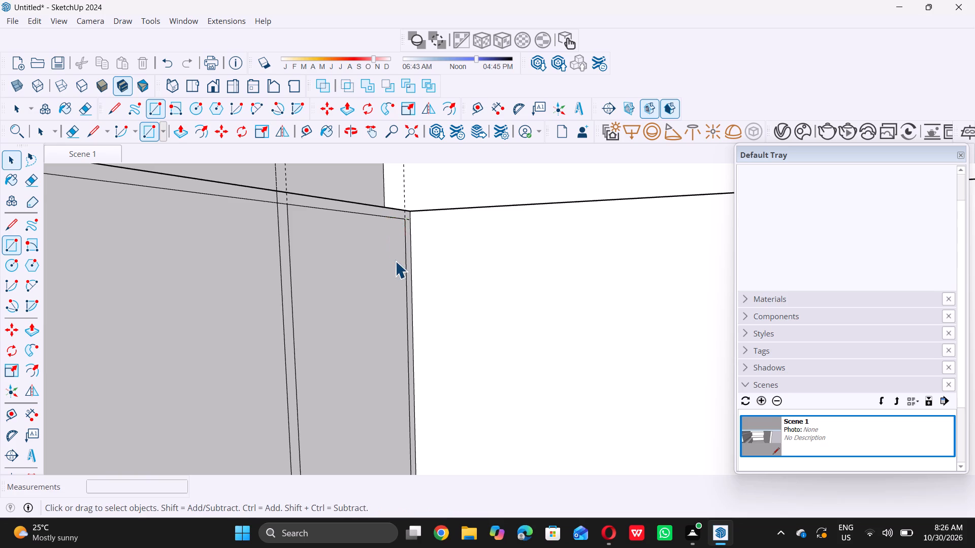
# Draw a 1' 5 3/8" line along the bottom guide of the lower band's sixth panel, closing its lower edge.
pyautogui.scroll(-15, 397, 260)
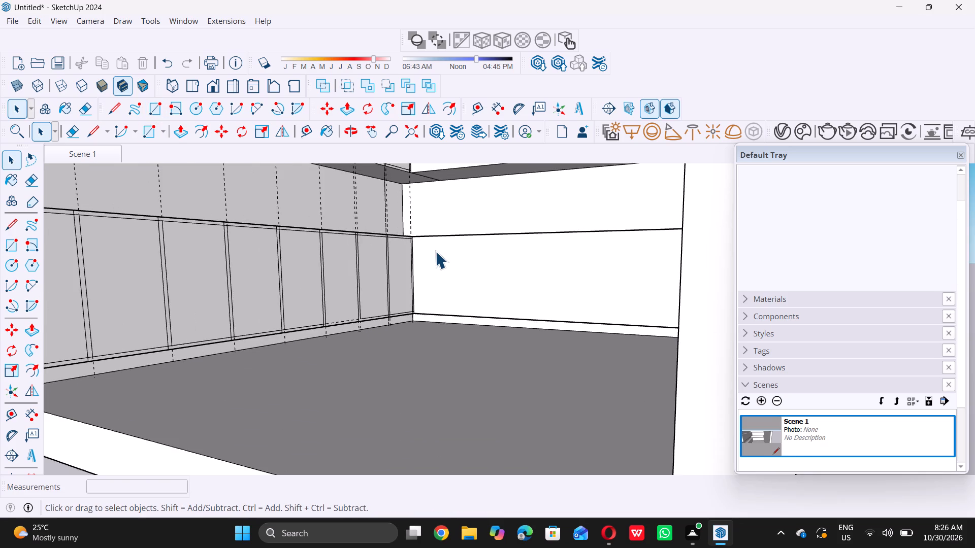
pyautogui.scroll(-1, 435, 251)
pyautogui.scroll(15, 356, 315)
pyautogui.press('l')
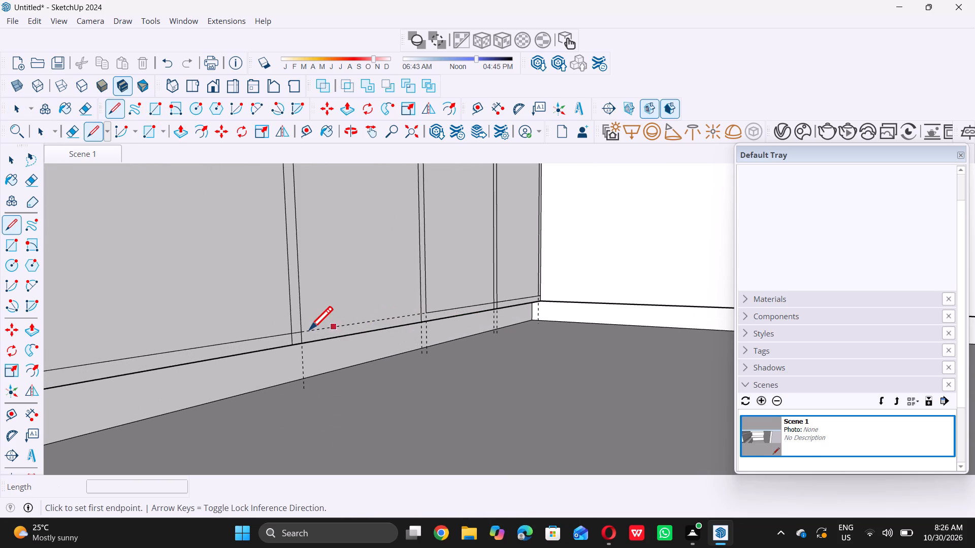
pyautogui.doubleClick(304, 331)
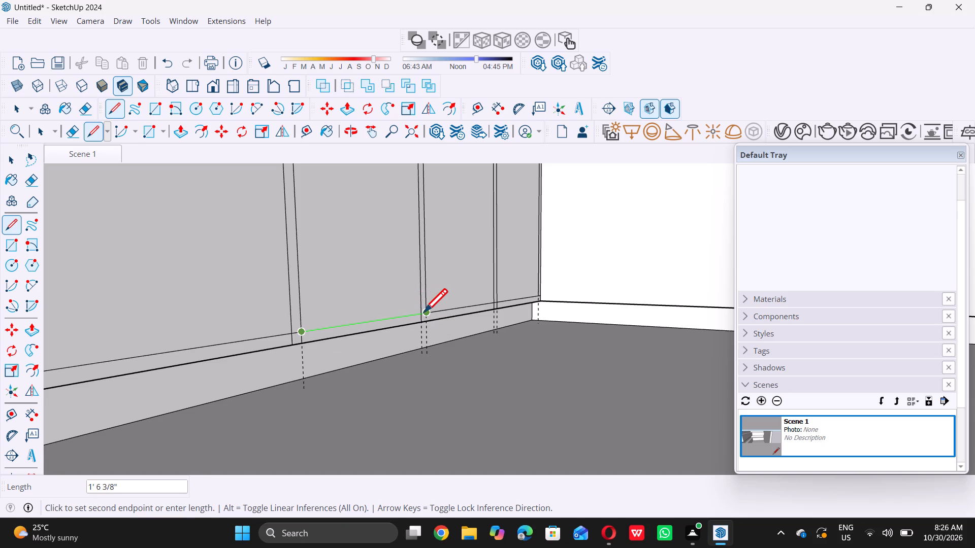
pyautogui.scroll(5, 424, 309)
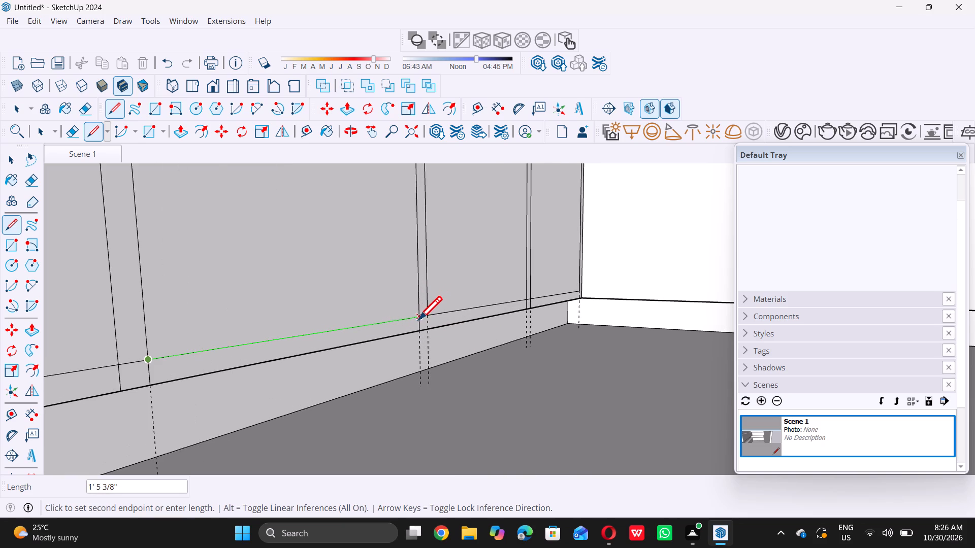
pyautogui.click(418, 318)
pyautogui.press('space')
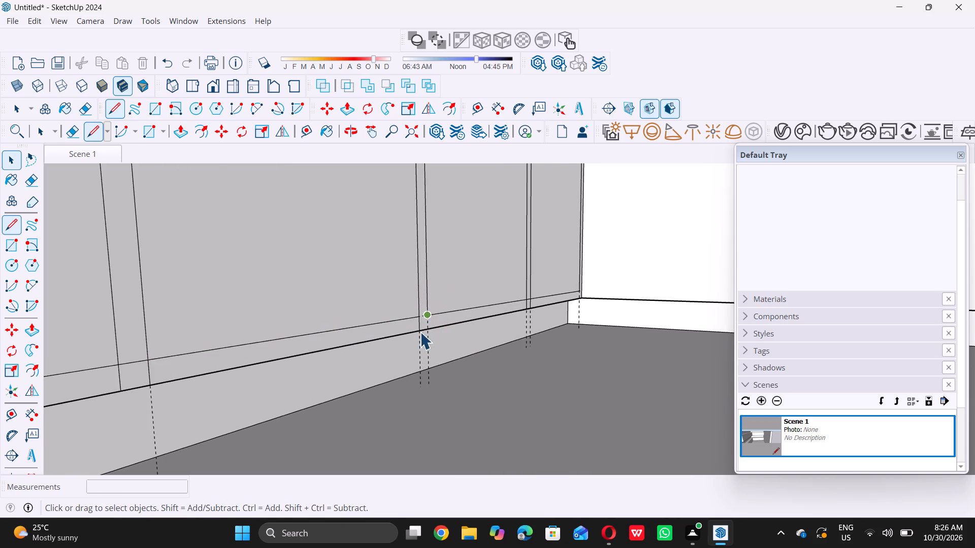
# Delete all guides from the model.
pyautogui.scroll(-12, 422, 336)
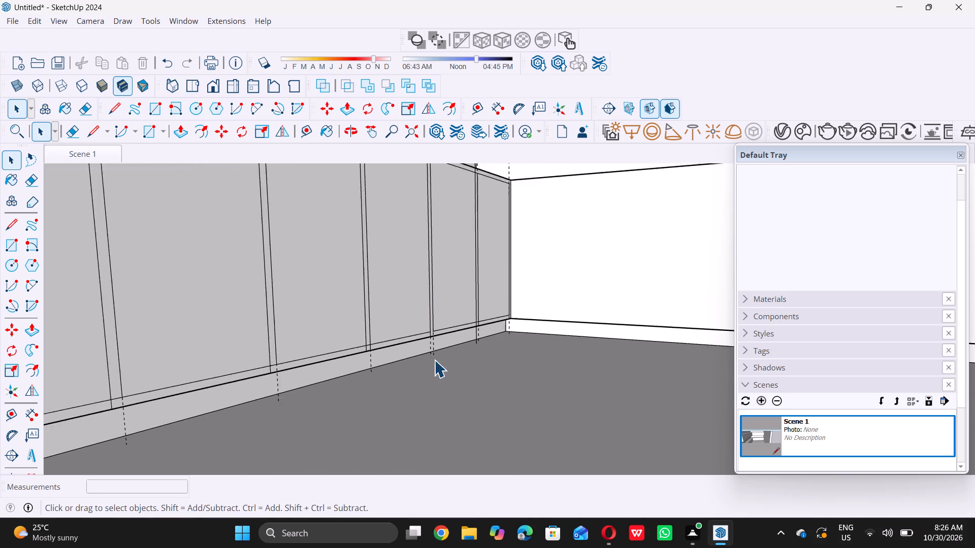
pyautogui.scroll(-2, 434, 360)
pyautogui.scroll(-10, 393, 396)
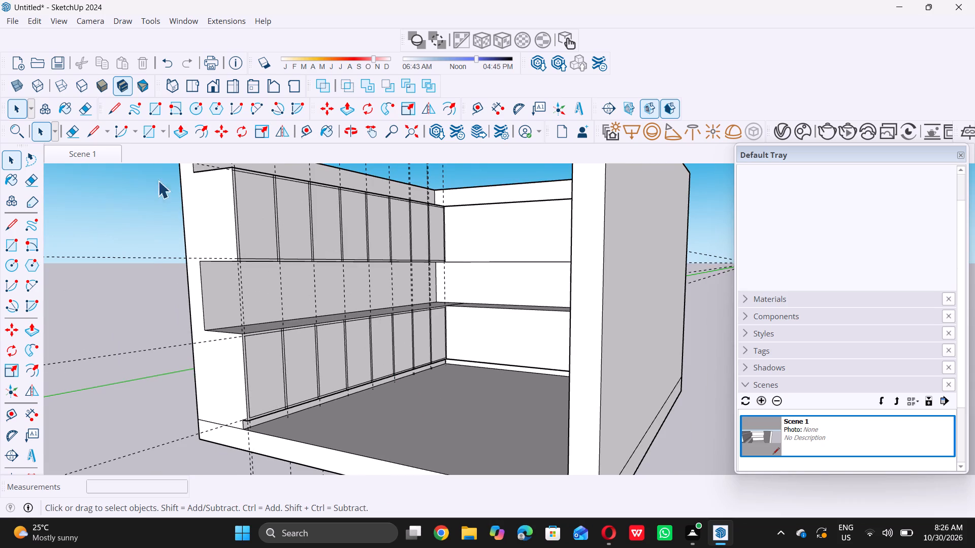
pyautogui.doubleClick(32, 22)
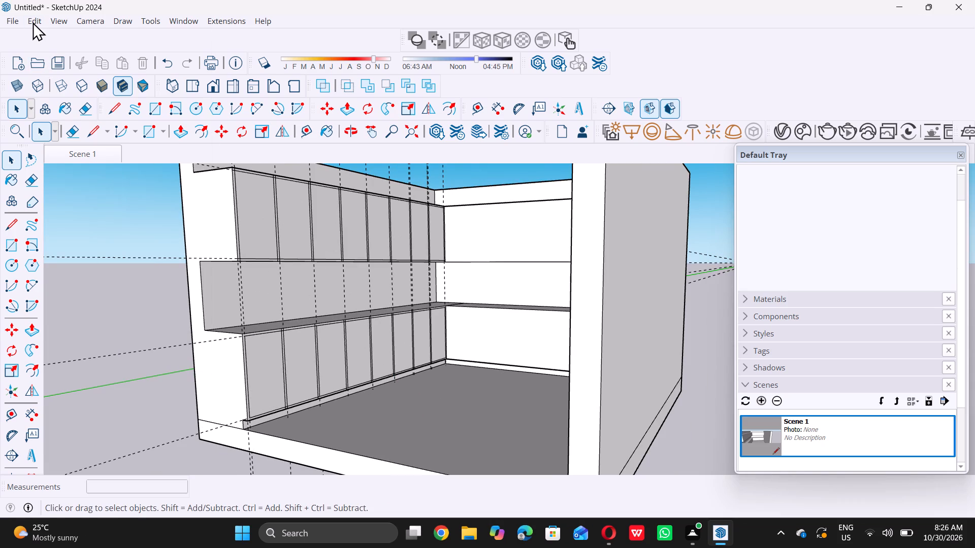
pyautogui.doubleClick(32, 22)
pyautogui.doubleClick(33, 22)
pyautogui.click(33, 22)
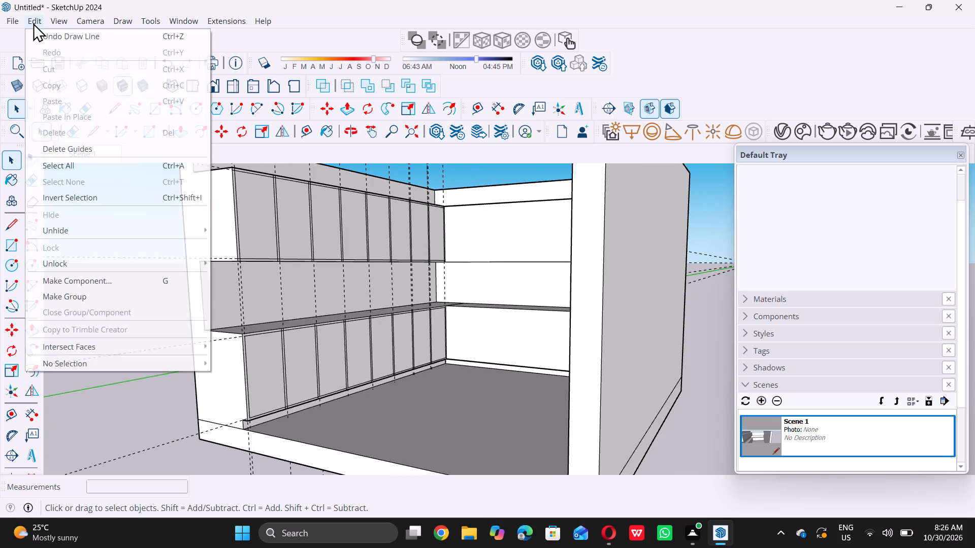
pyautogui.click(71, 150)
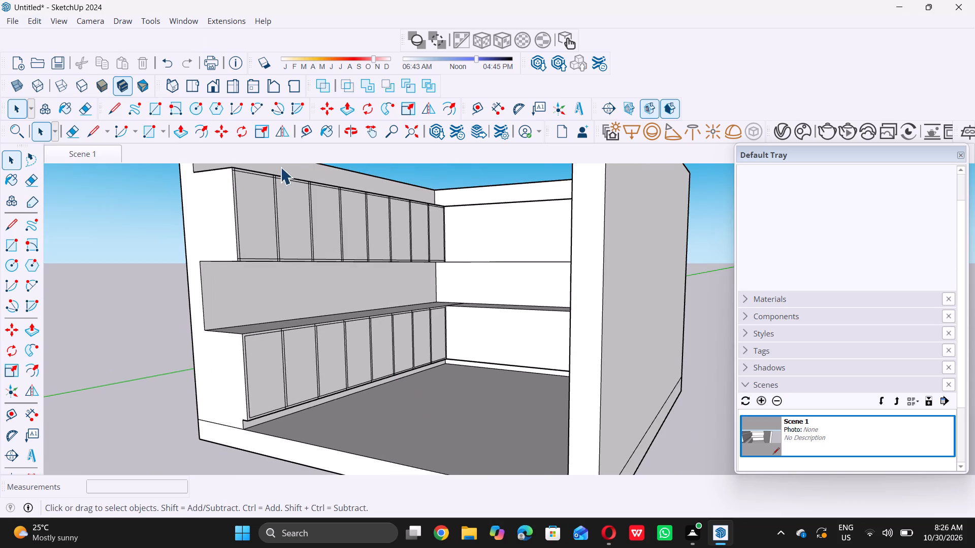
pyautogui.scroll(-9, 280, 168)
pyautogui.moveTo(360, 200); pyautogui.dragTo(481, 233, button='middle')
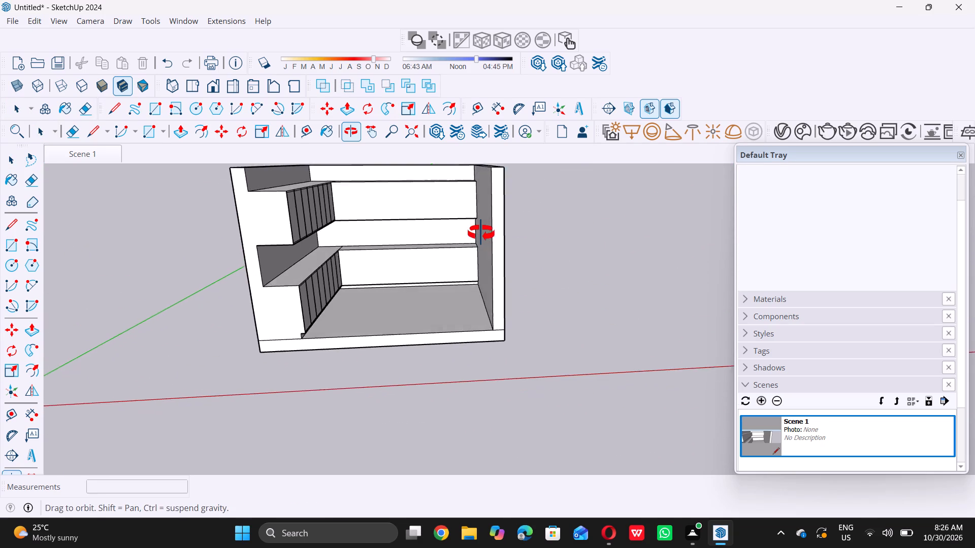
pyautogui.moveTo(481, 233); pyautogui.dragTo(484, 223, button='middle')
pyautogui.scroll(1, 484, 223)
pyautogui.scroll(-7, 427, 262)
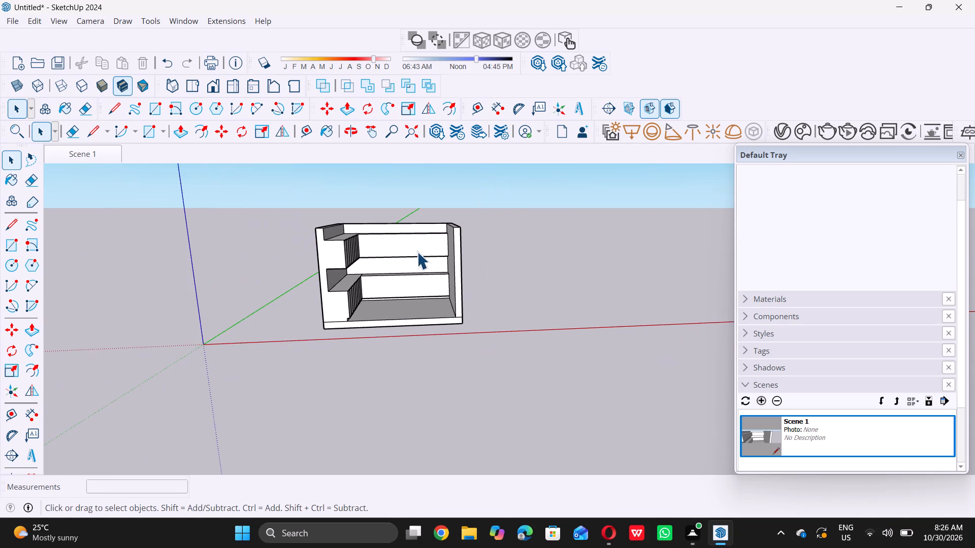
# Examine the left wall's upper and lower cabinet bands and their outlined door panels.
pyautogui.moveTo(417, 234); pyautogui.dragTo(399, 208, button='middle')
pyautogui.scroll(8, 399, 208)
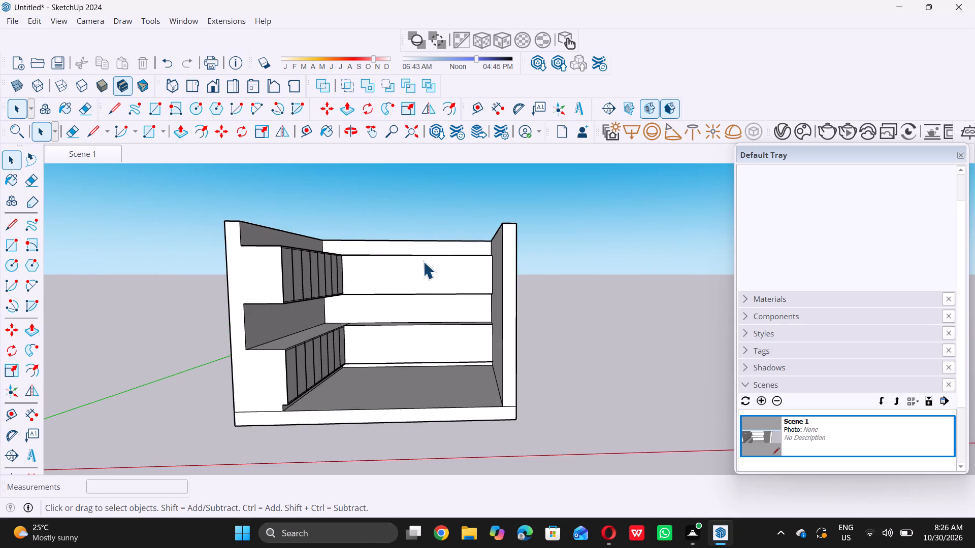
pyautogui.scroll(3, 423, 261)
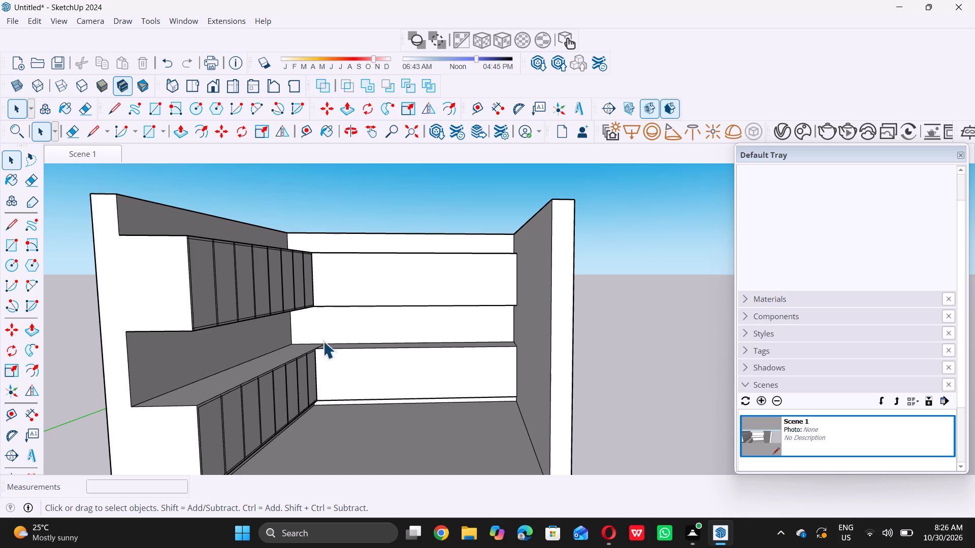
pyautogui.scroll(-5, 331, 321)
pyautogui.moveTo(335, 359); pyautogui.dragTo(339, 351, button='middle')
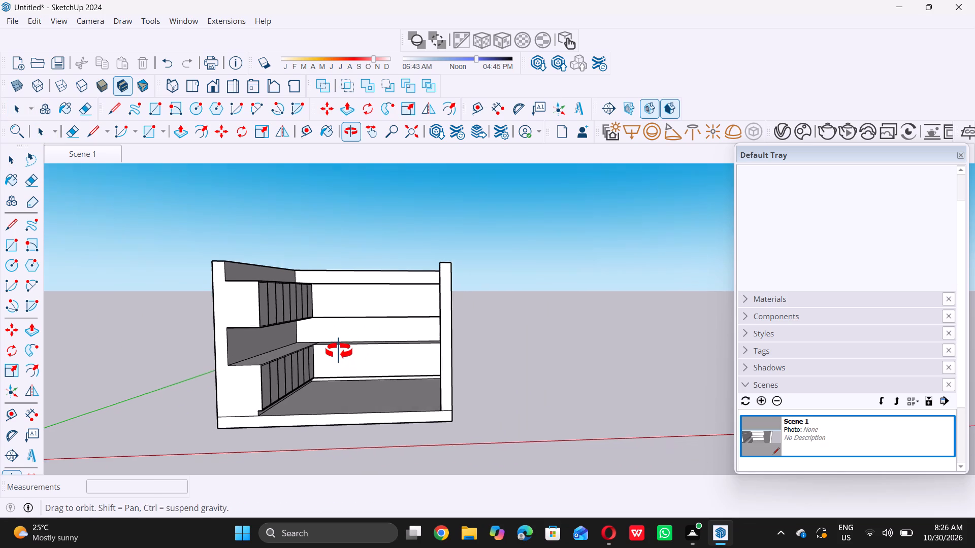
pyautogui.moveTo(339, 351); pyautogui.dragTo(337, 351, button='middle')
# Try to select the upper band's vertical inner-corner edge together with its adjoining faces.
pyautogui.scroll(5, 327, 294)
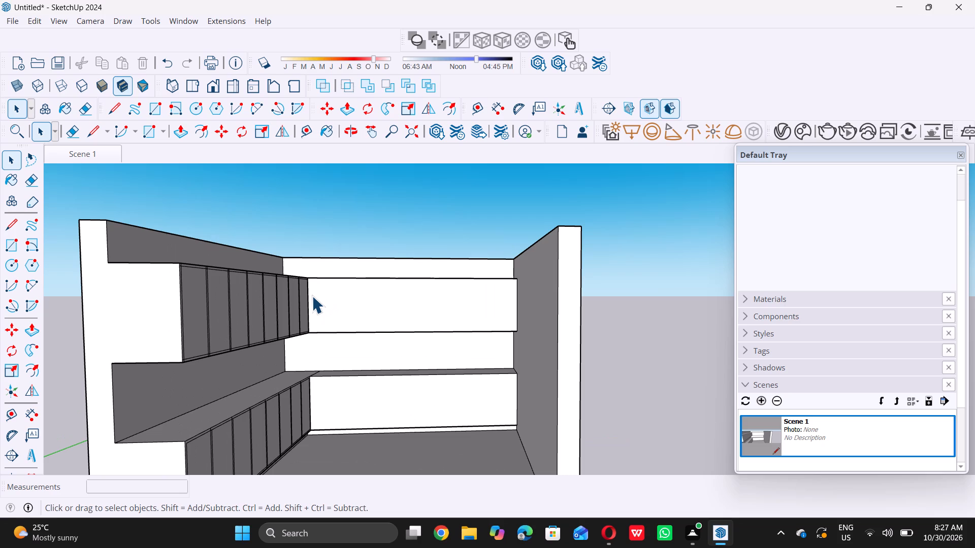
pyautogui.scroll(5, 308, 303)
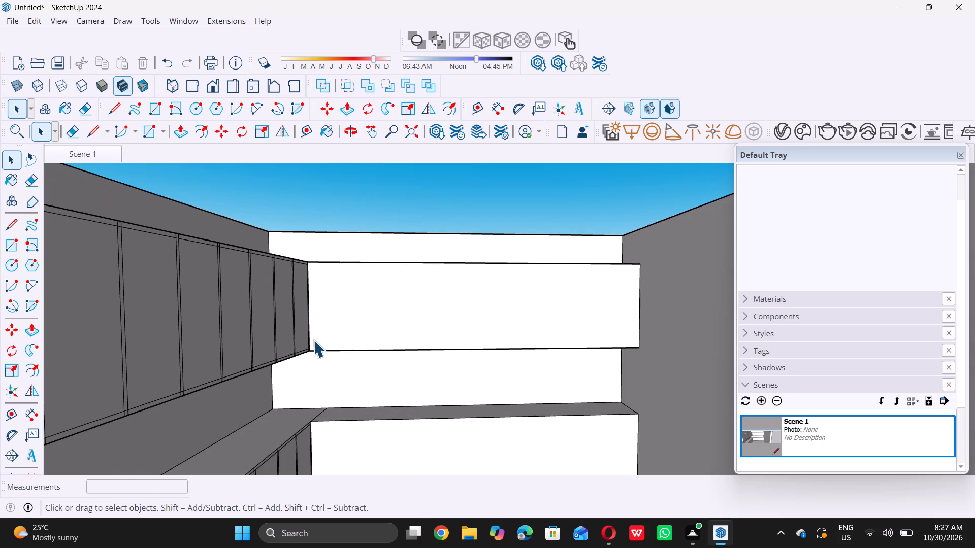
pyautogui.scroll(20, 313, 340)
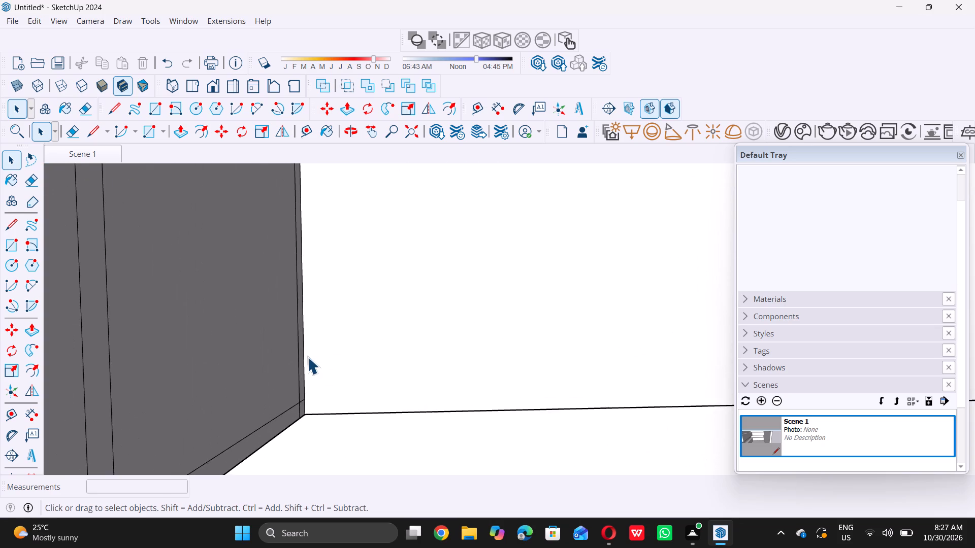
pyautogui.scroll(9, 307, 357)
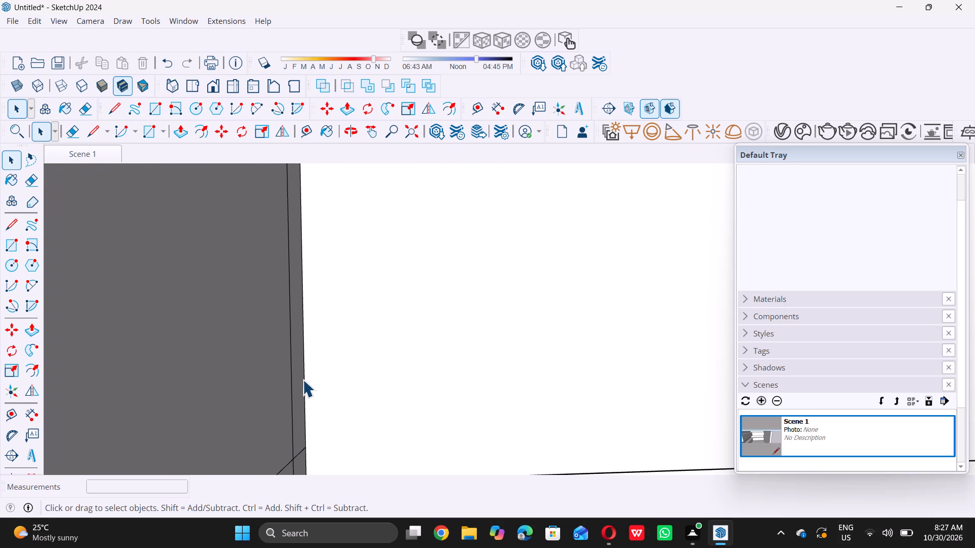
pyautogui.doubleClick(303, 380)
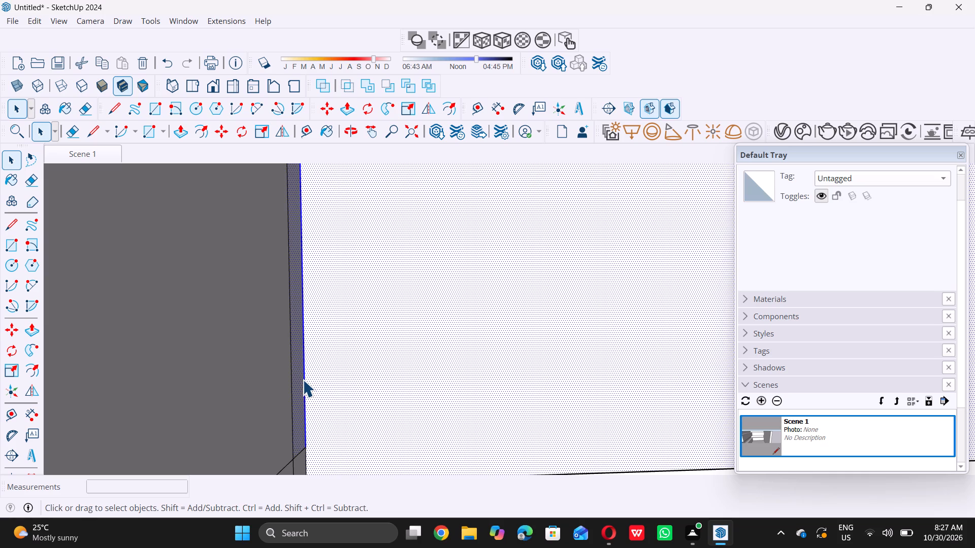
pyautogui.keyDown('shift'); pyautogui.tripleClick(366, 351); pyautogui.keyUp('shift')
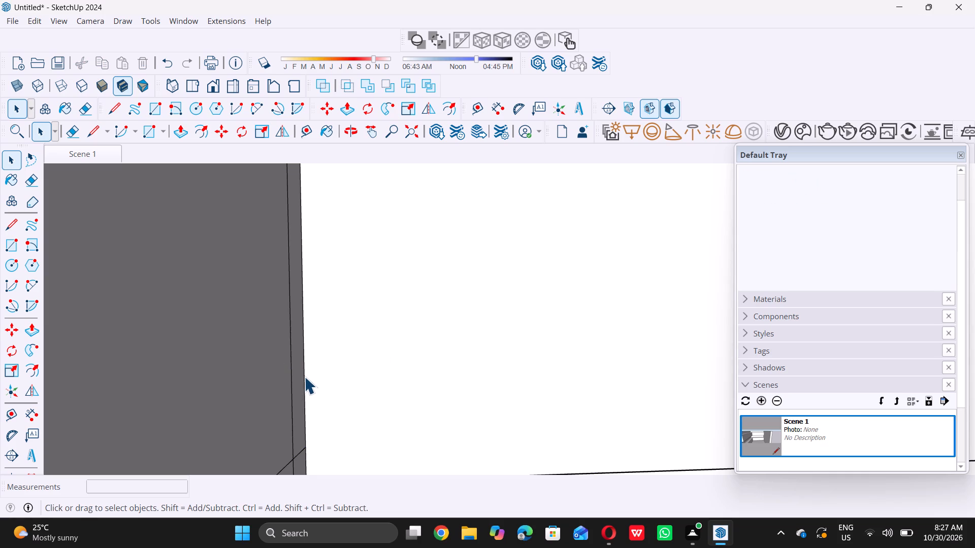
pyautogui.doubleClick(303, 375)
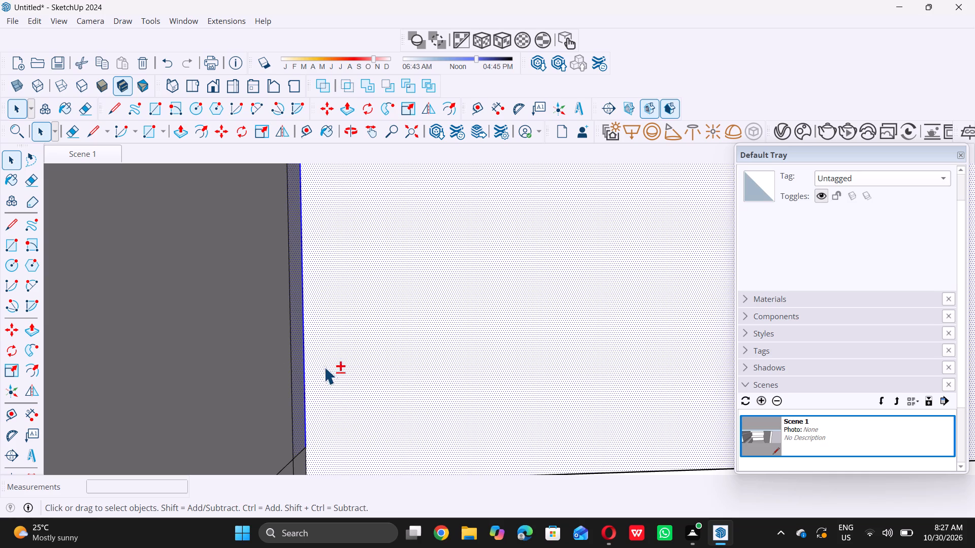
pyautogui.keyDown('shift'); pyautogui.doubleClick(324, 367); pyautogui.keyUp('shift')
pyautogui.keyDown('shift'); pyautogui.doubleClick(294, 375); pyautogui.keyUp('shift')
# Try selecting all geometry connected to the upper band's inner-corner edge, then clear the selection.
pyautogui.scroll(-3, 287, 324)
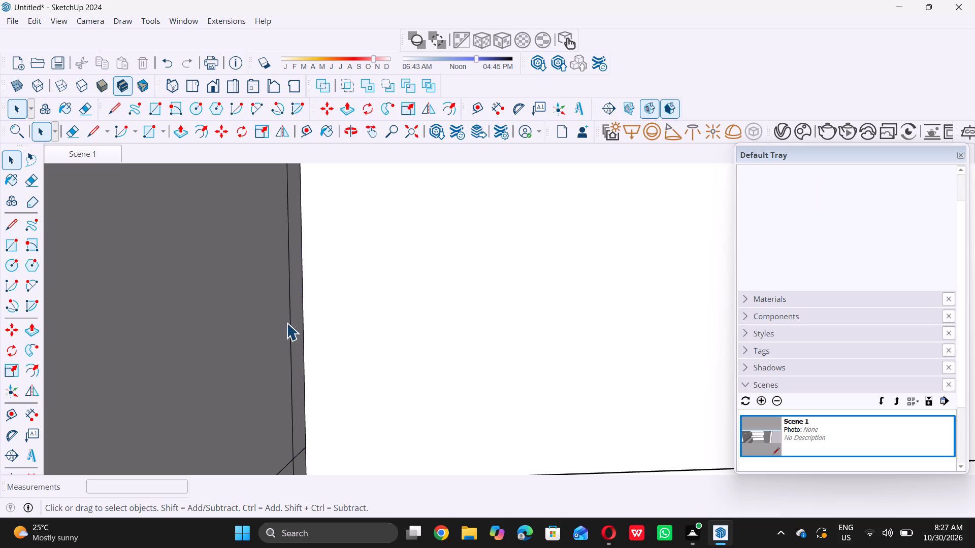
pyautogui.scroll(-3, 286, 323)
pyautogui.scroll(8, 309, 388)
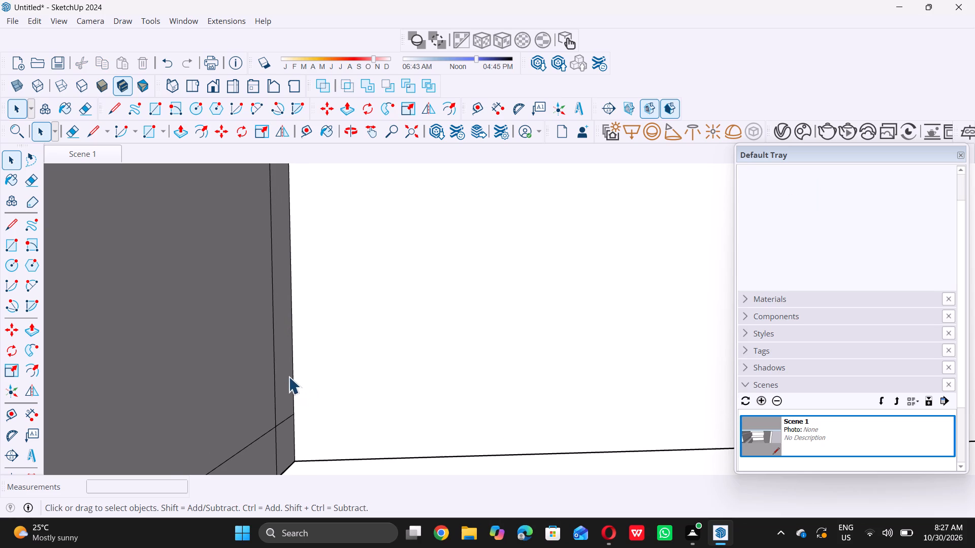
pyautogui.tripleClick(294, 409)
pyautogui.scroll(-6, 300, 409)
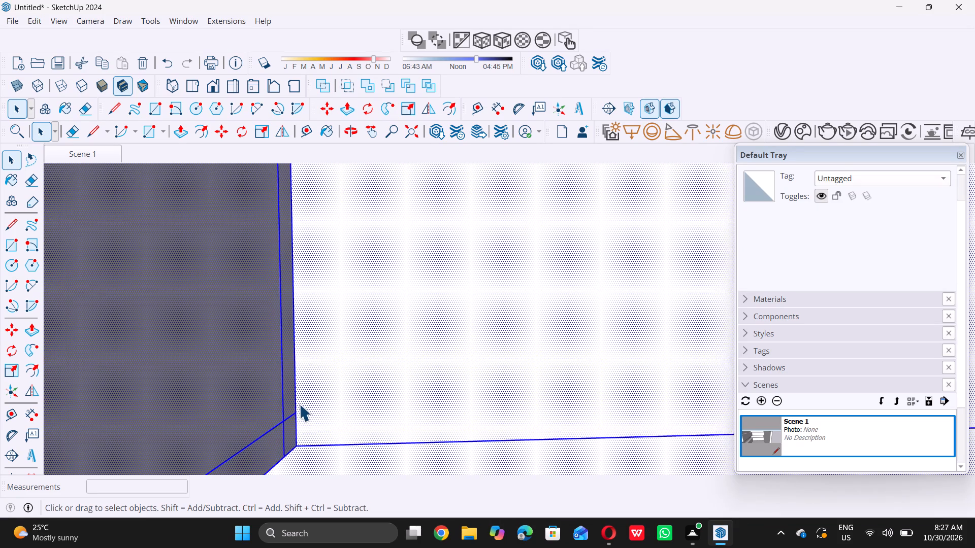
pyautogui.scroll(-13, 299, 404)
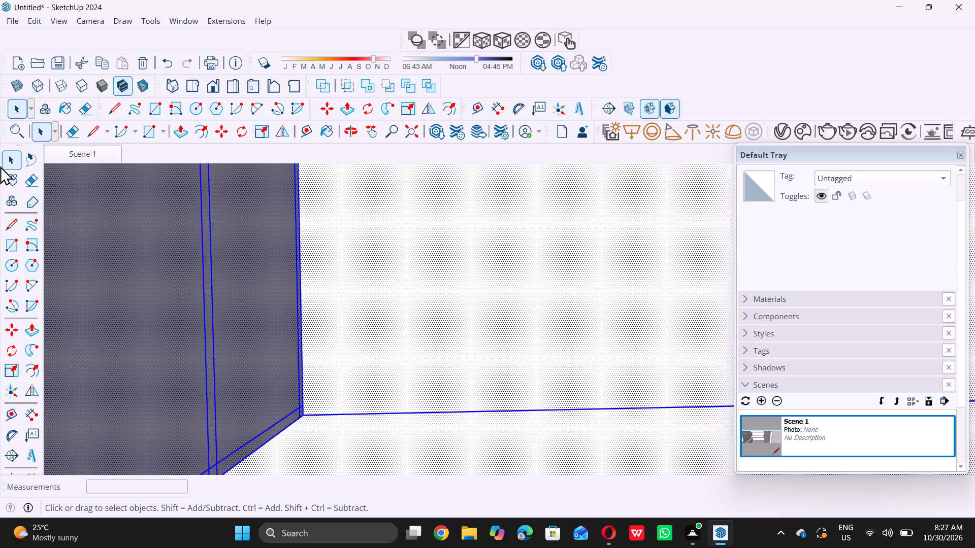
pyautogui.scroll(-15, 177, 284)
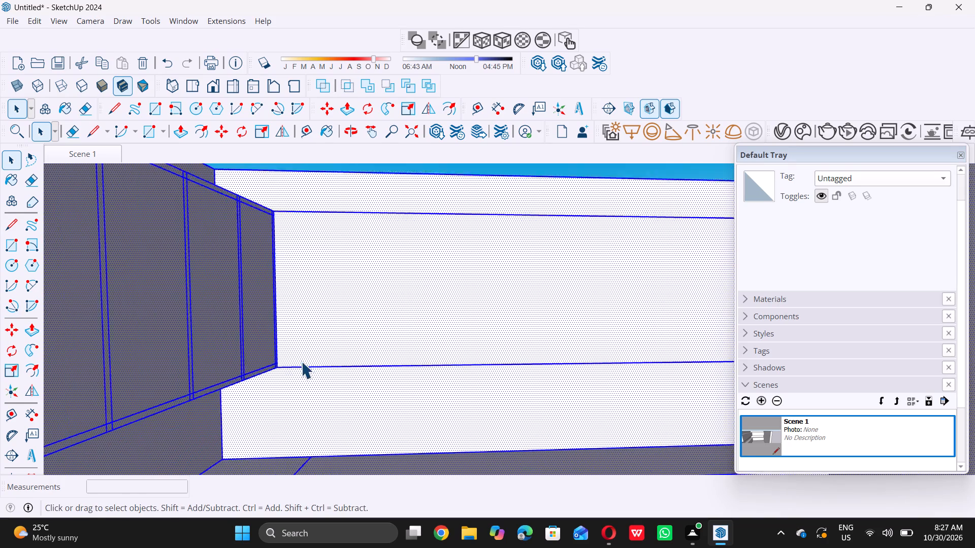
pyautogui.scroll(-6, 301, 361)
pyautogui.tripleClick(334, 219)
# Erase the two short line overruns at the bottom inner corner of the upper band's last panel.
pyautogui.moveTo(290, 325); pyautogui.dragTo(240, 320, button='middle')
pyautogui.scroll(5, 383, 319)
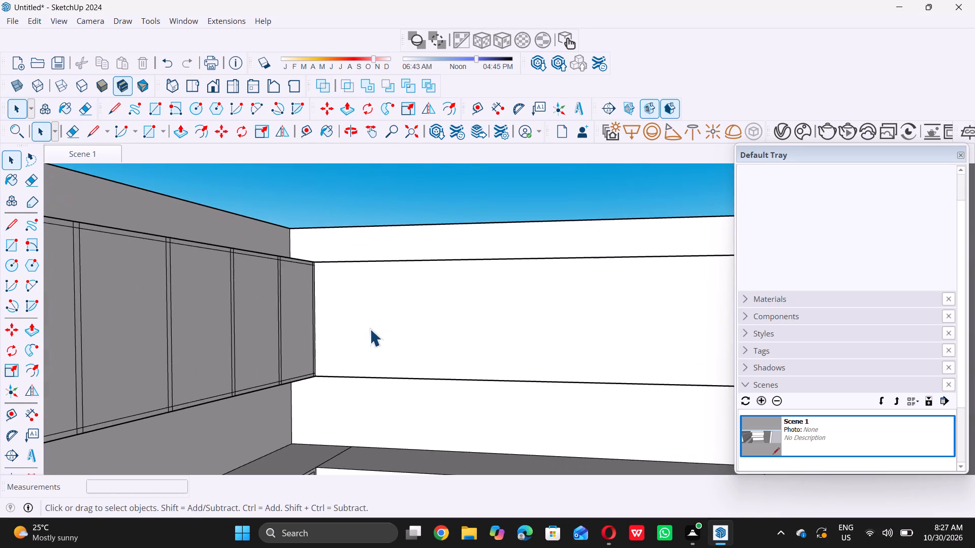
pyautogui.scroll(6, 369, 329)
pyautogui.scroll(5, 275, 405)
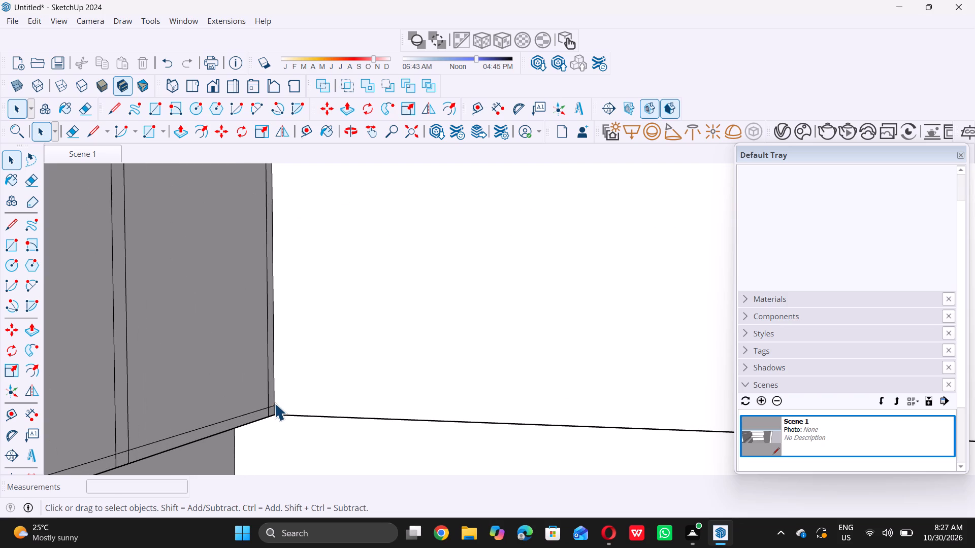
pyautogui.press('e')
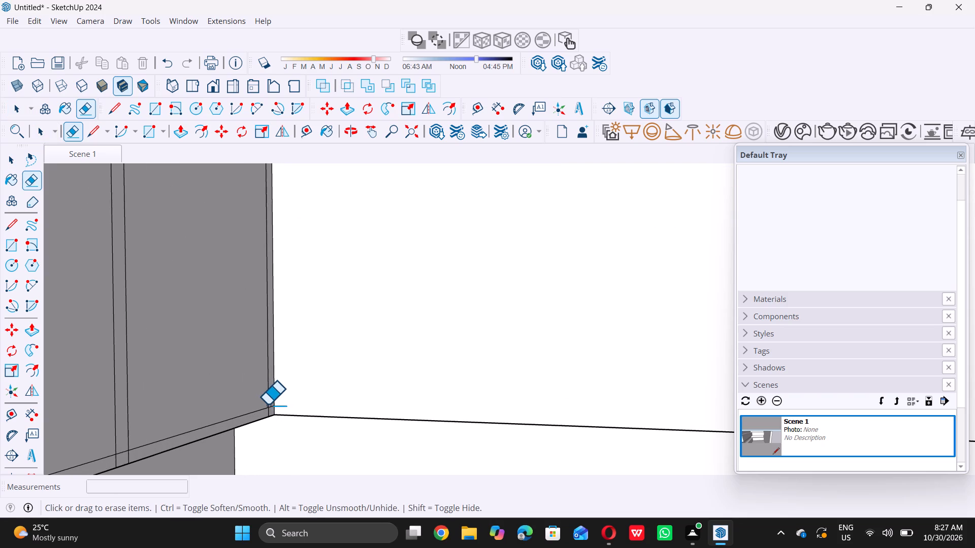
pyautogui.scroll(14, 268, 406)
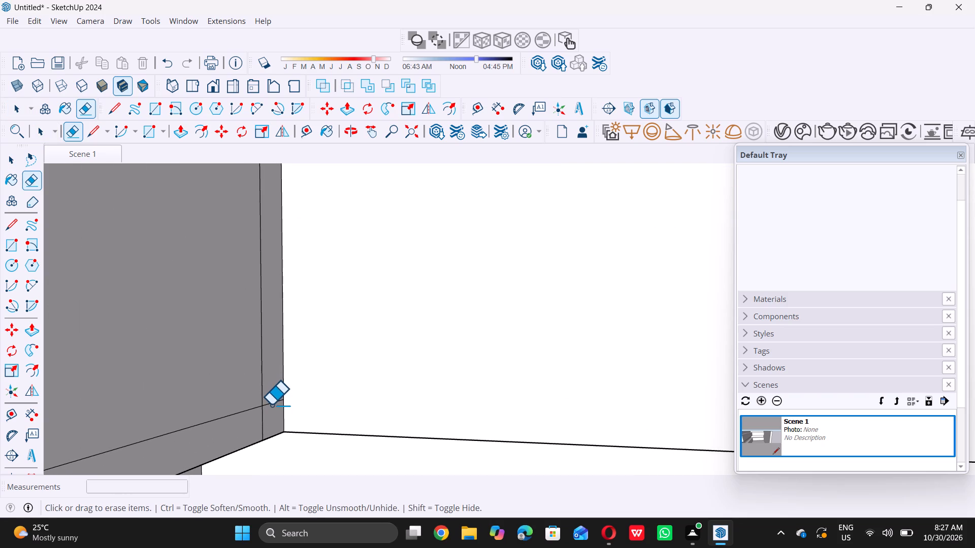
pyautogui.doubleClick(271, 403)
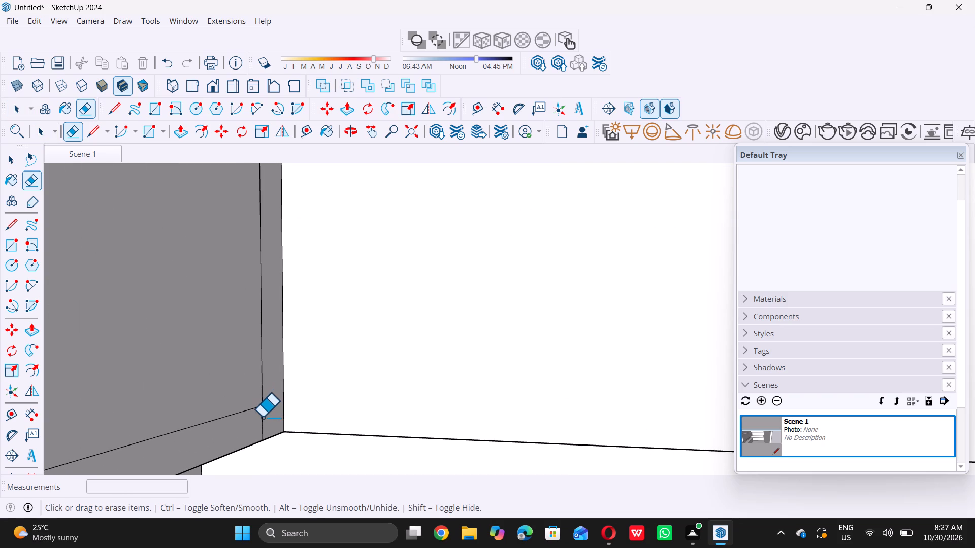
pyautogui.doubleClick(262, 417)
pyautogui.press('space')
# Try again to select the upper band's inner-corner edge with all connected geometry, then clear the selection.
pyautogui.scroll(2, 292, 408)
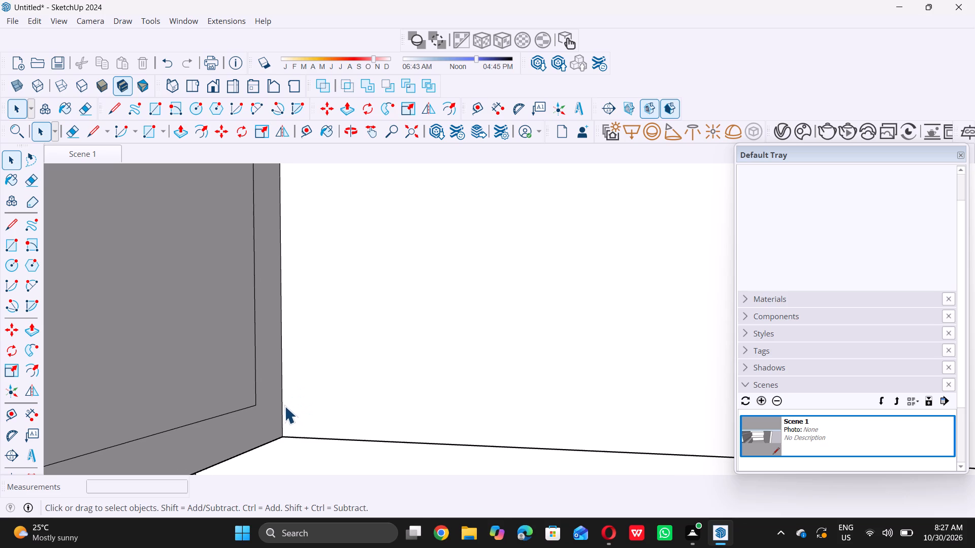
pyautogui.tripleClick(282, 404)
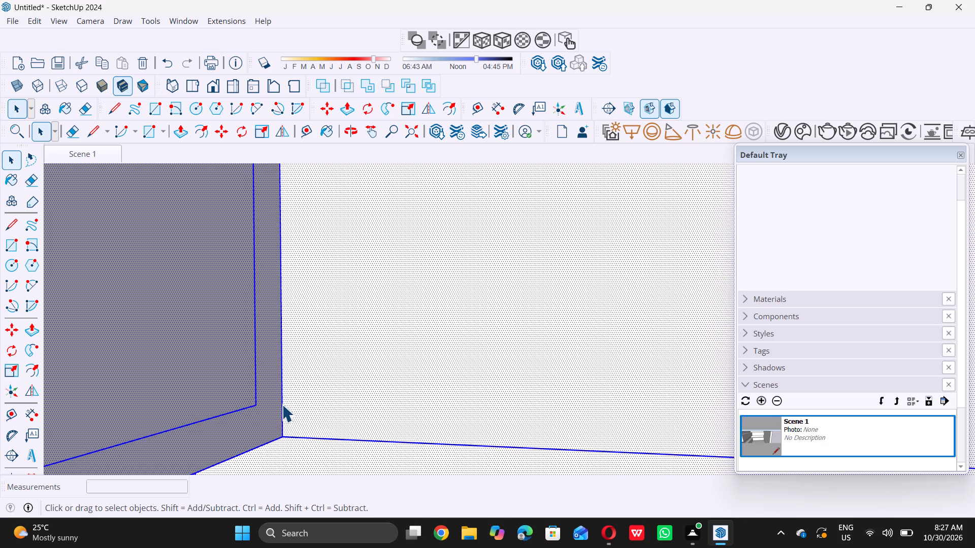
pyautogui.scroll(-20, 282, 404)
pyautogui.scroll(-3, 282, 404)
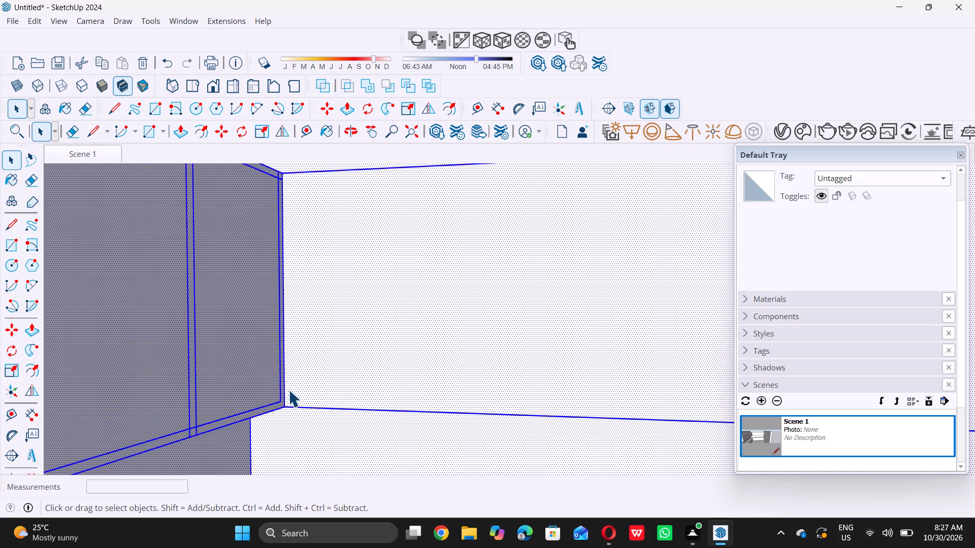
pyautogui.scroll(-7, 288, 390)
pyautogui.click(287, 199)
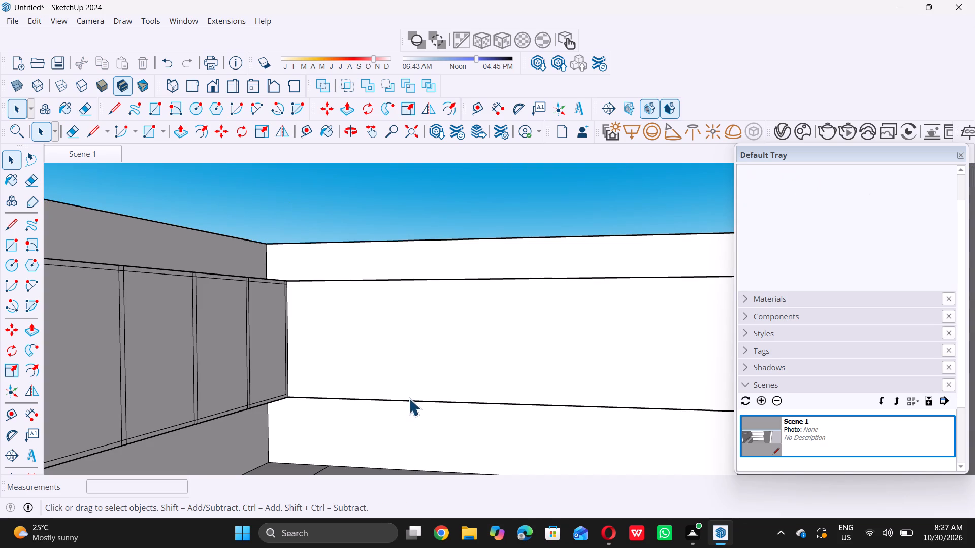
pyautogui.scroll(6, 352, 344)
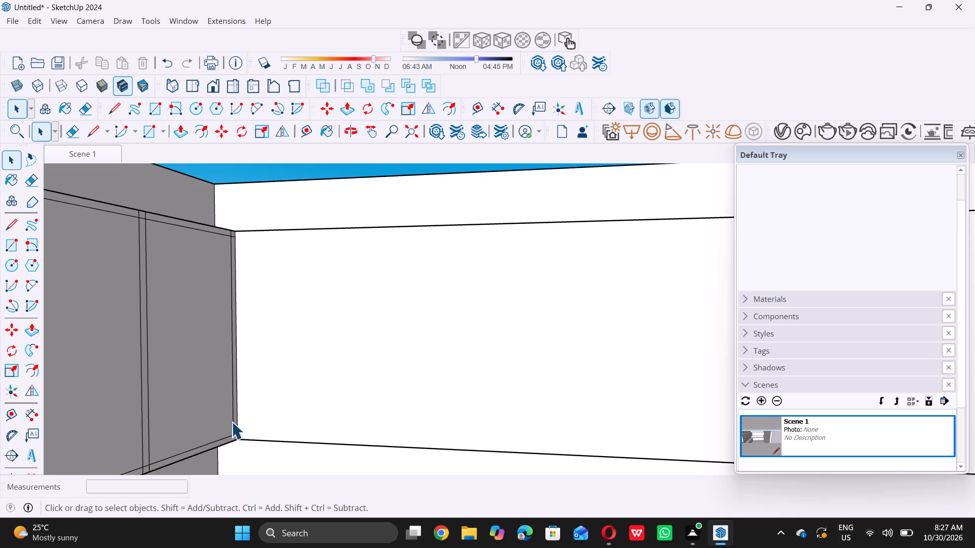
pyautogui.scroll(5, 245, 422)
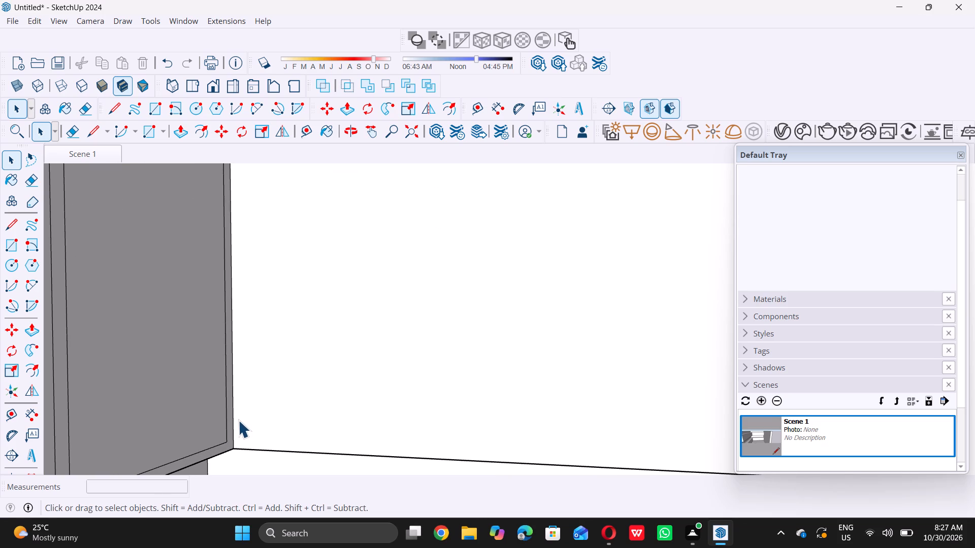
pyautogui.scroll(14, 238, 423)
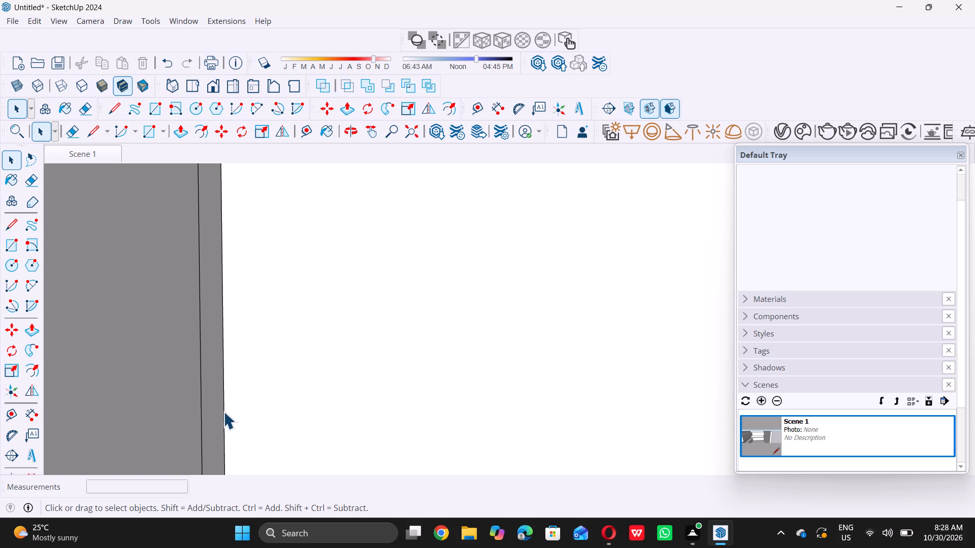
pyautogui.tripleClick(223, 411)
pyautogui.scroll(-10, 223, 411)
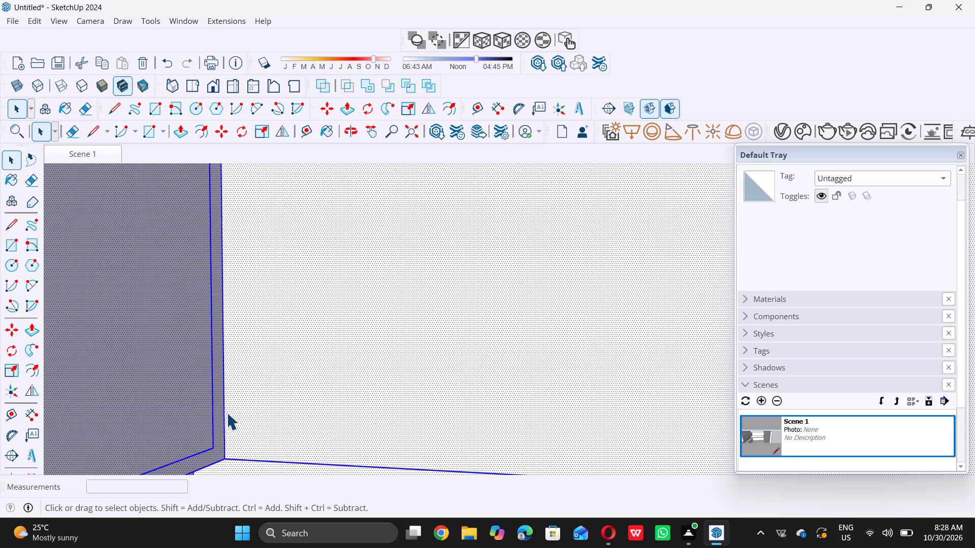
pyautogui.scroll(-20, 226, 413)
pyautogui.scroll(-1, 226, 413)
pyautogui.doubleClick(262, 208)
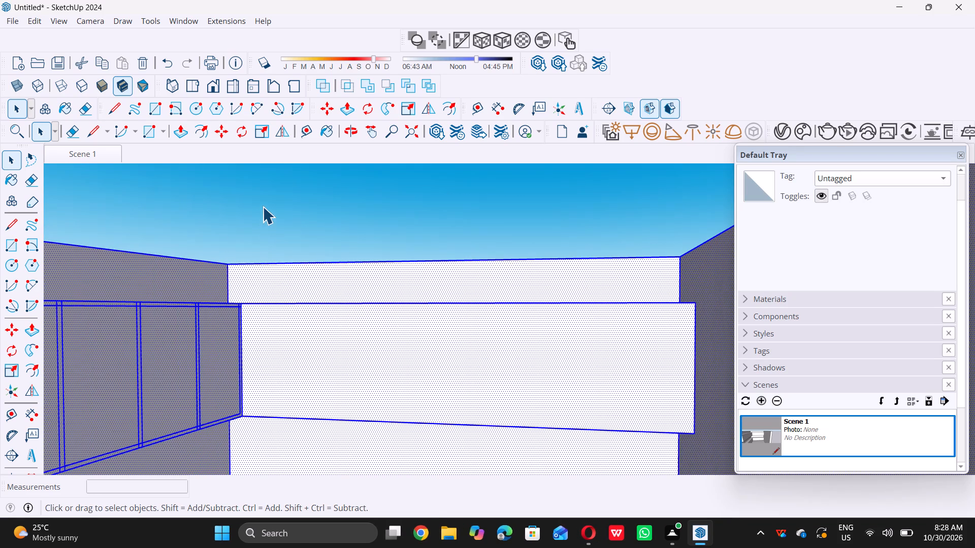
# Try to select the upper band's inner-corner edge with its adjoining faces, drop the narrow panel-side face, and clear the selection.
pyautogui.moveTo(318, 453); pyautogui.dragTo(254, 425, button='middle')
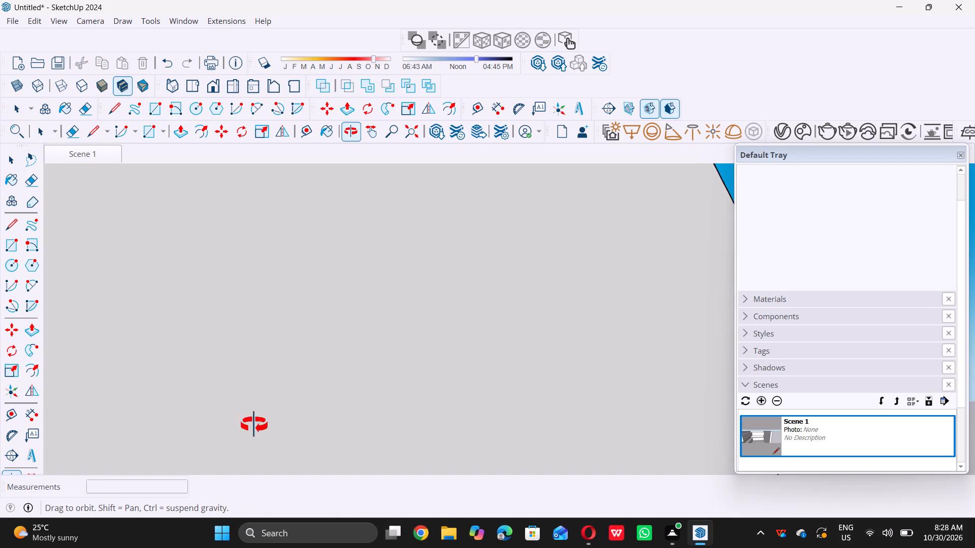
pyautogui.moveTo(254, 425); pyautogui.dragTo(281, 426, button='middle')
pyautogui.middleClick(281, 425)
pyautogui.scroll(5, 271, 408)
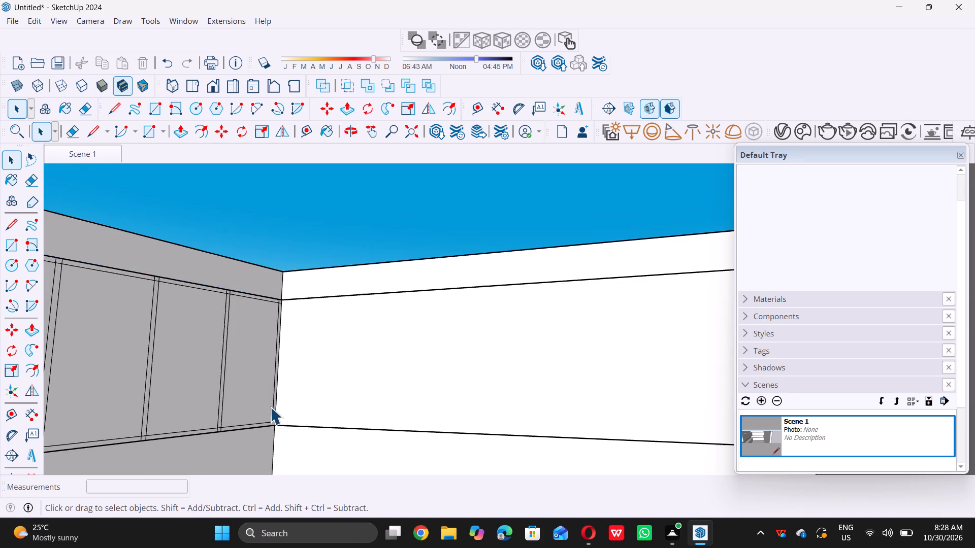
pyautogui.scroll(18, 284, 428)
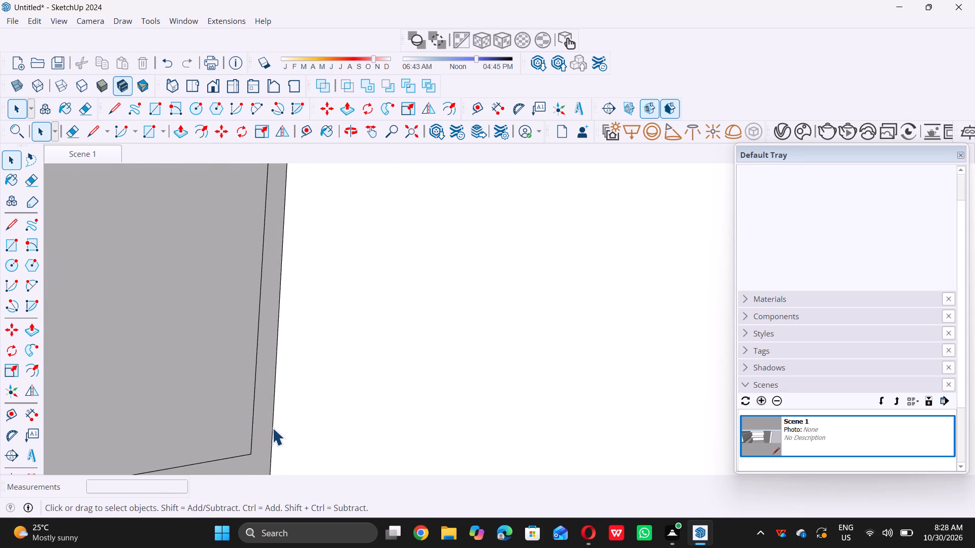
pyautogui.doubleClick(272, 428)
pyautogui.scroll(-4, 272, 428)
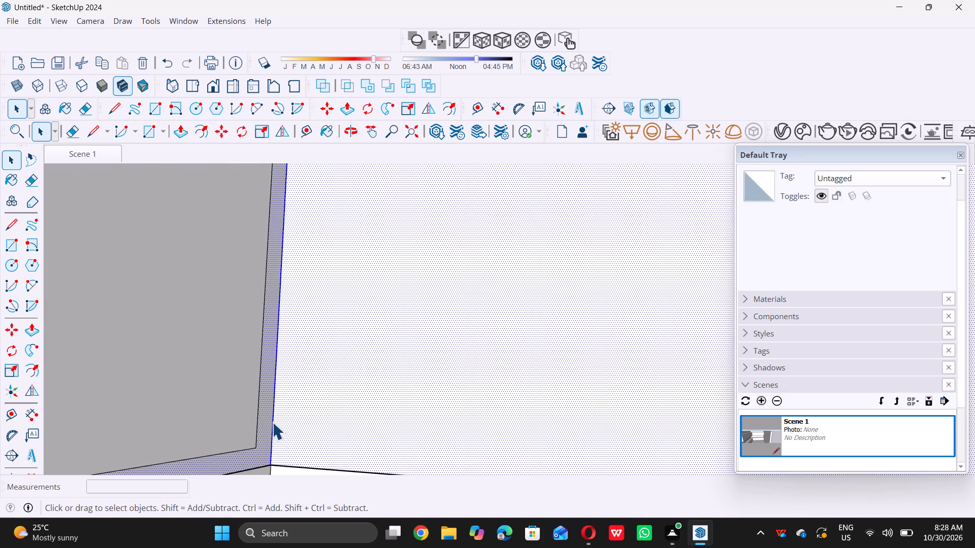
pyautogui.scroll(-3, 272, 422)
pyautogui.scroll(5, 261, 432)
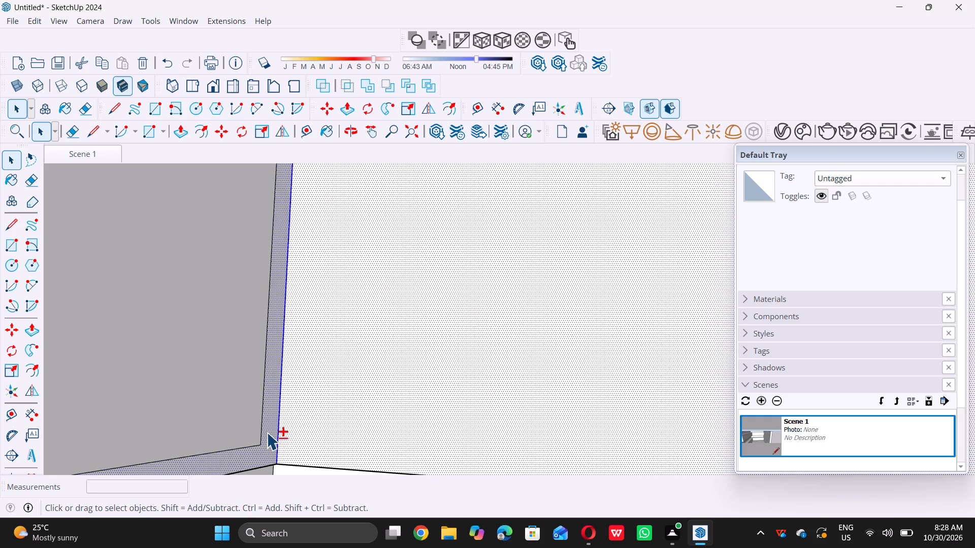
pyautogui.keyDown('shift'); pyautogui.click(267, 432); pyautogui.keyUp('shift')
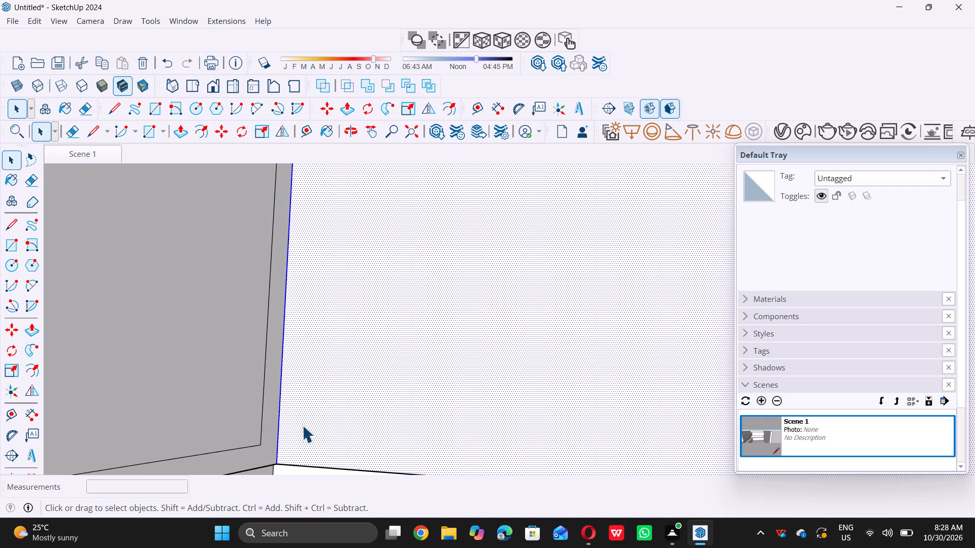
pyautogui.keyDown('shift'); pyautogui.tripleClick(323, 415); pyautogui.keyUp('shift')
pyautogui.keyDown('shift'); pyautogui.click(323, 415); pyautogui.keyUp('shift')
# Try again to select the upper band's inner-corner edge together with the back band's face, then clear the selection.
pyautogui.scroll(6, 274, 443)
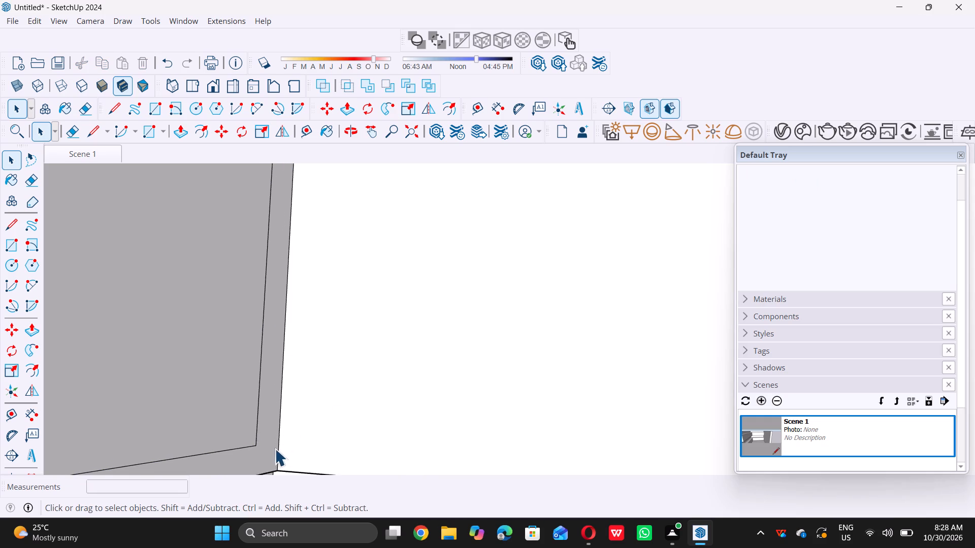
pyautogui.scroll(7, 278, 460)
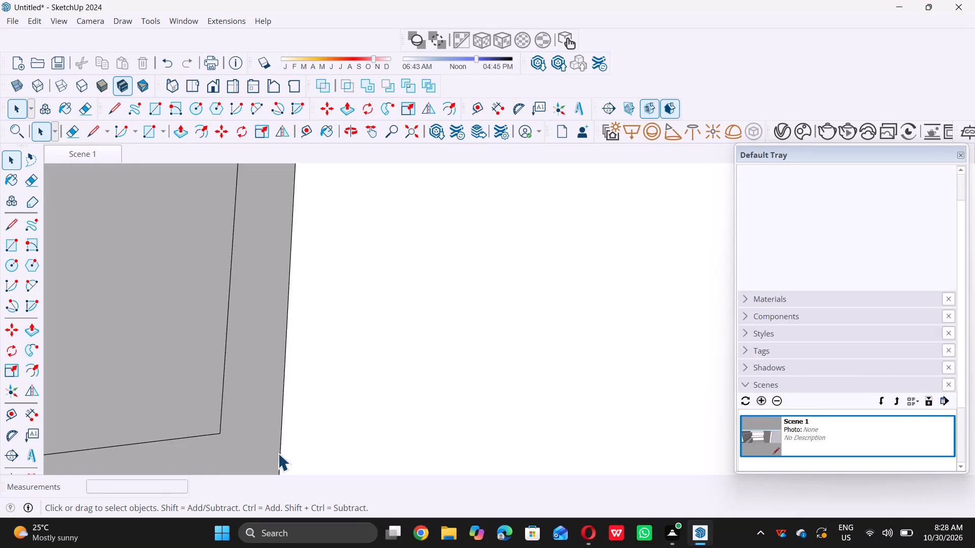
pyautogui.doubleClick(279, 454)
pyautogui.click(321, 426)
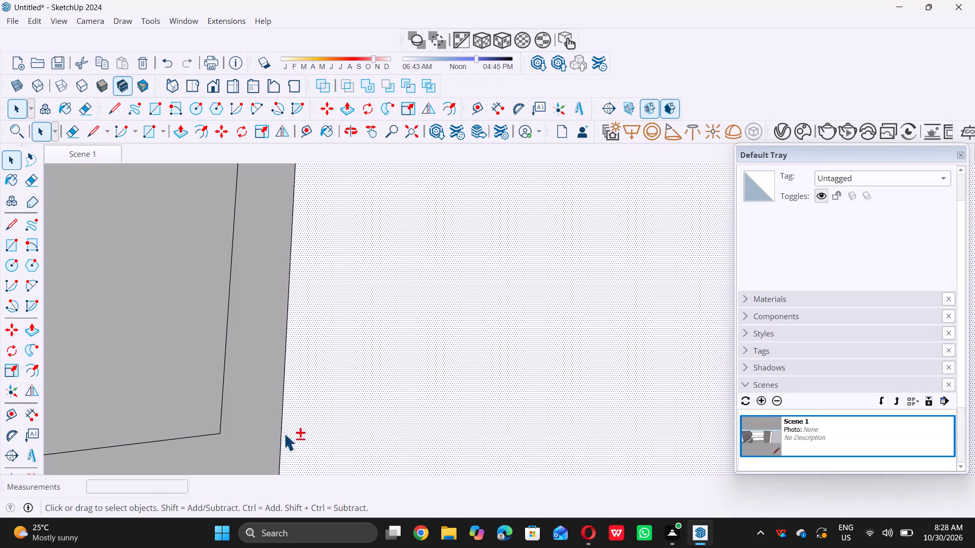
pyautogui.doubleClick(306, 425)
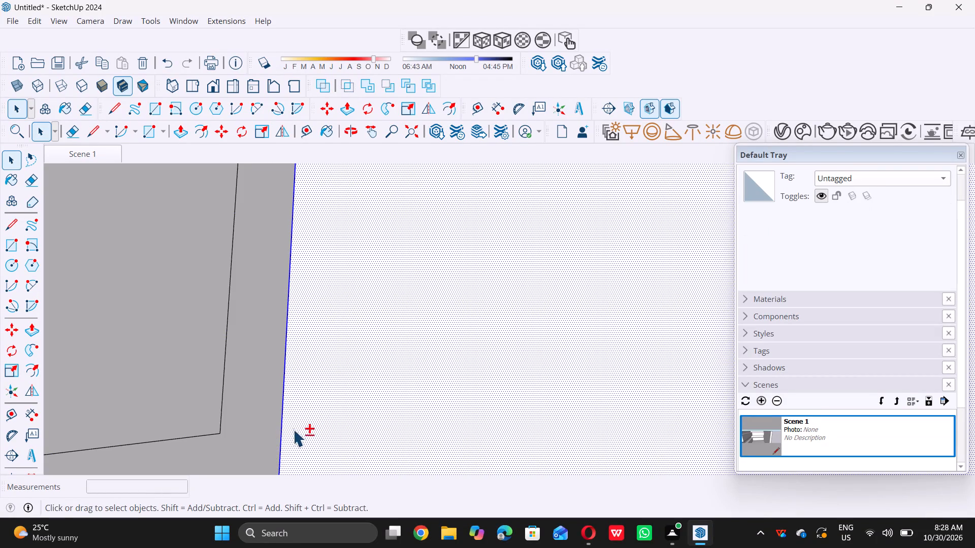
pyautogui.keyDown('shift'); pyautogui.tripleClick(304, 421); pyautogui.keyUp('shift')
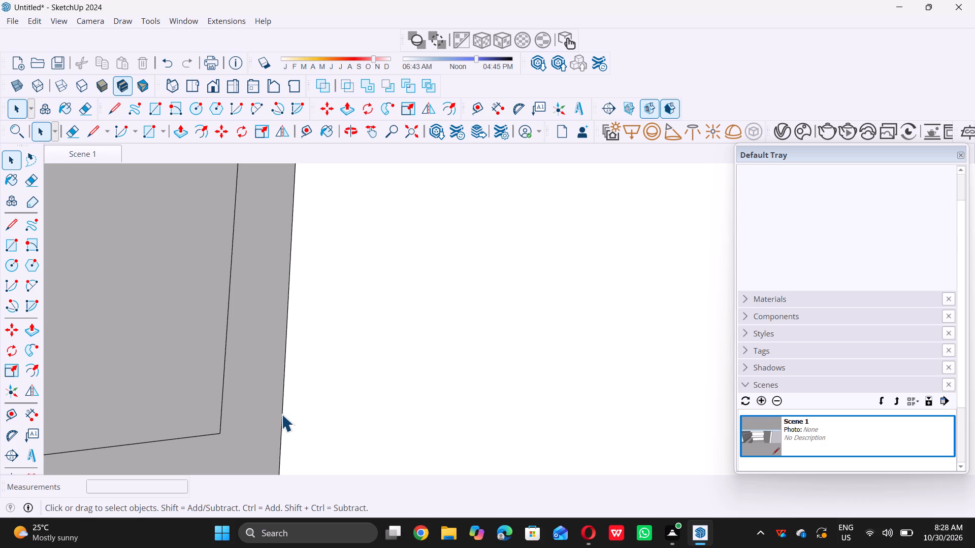
# Select only the upper band's vertical inner-corner edge and try to start a Move copy from its bottom endpoint.
pyautogui.click(281, 414)
pyautogui.scroll(-10, 274, 372)
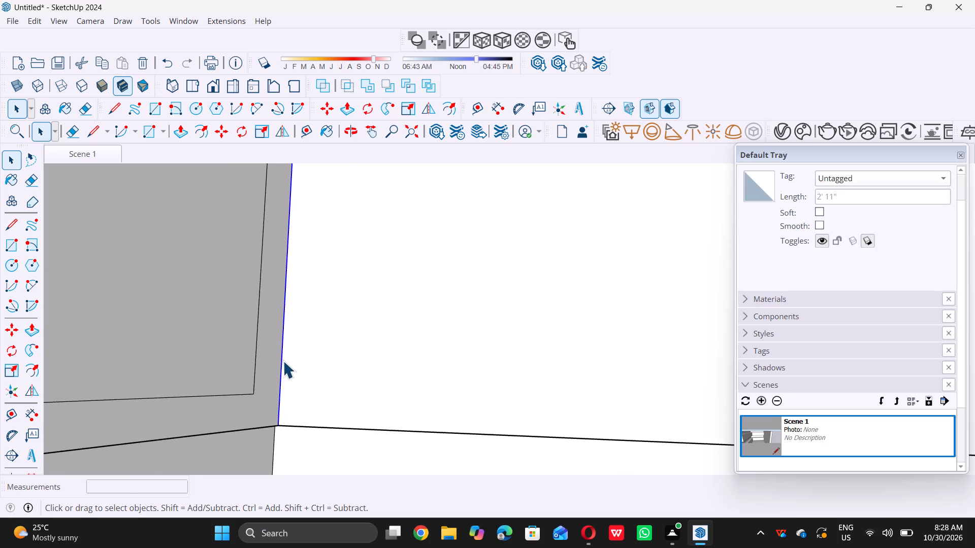
pyautogui.press('m')
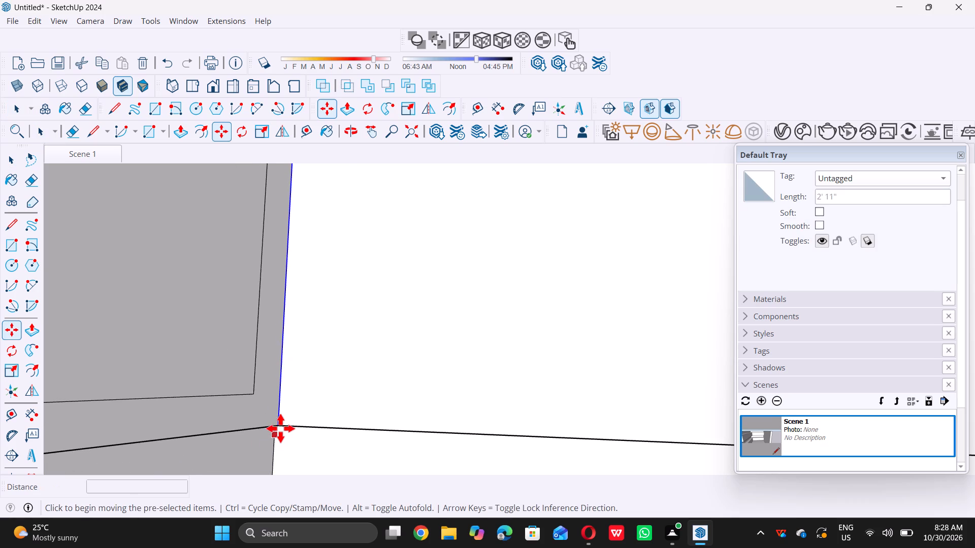
pyautogui.scroll(8, 280, 428)
pyautogui.scroll(-6, 280, 427)
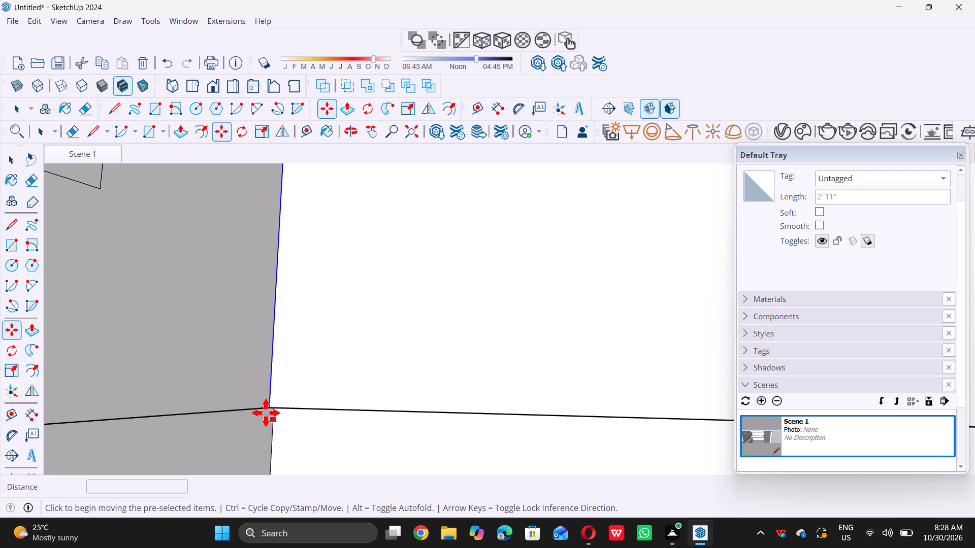
pyautogui.tripleClick(268, 406)
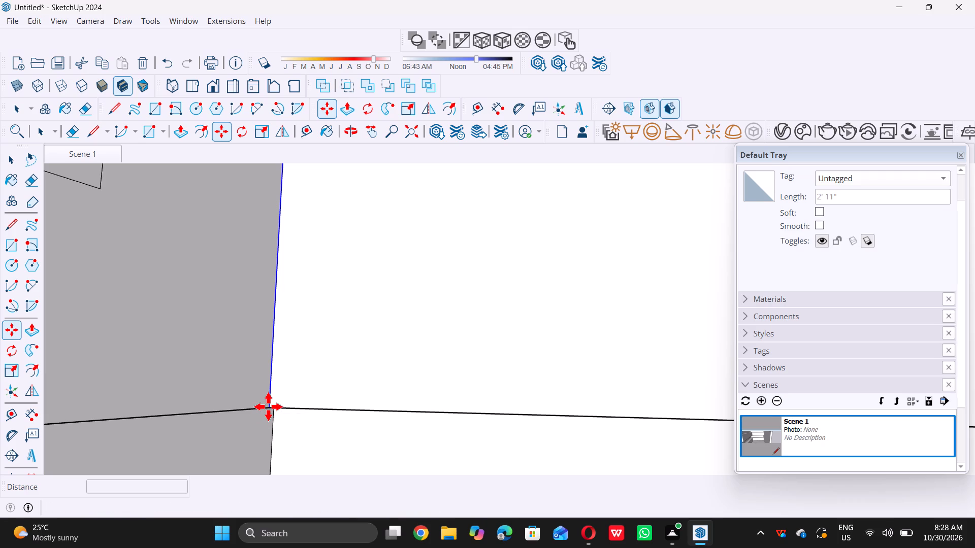
pyautogui.scroll(-20, 268, 406)
pyautogui.scroll(-4, 268, 406)
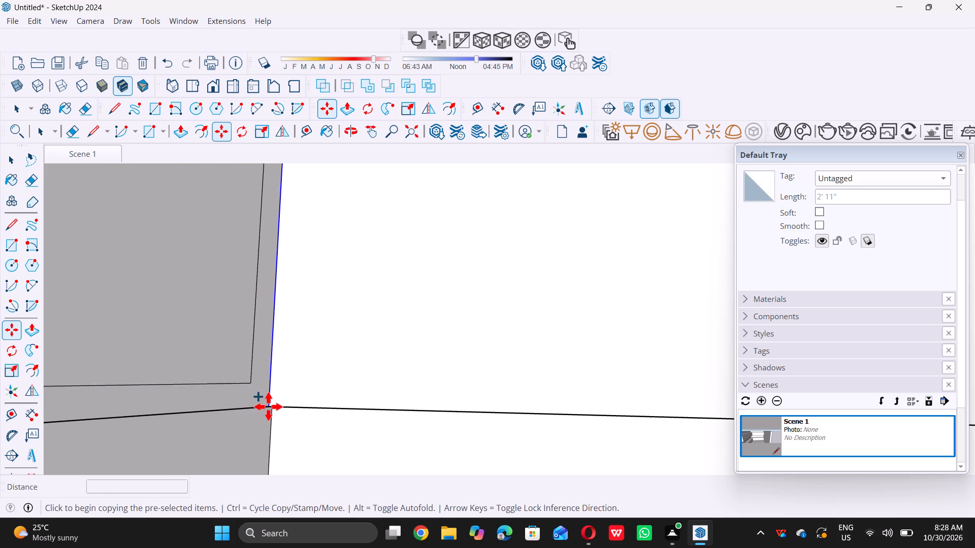
pyautogui.scroll(-20, 268, 406)
pyautogui.scroll(-10, 268, 406)
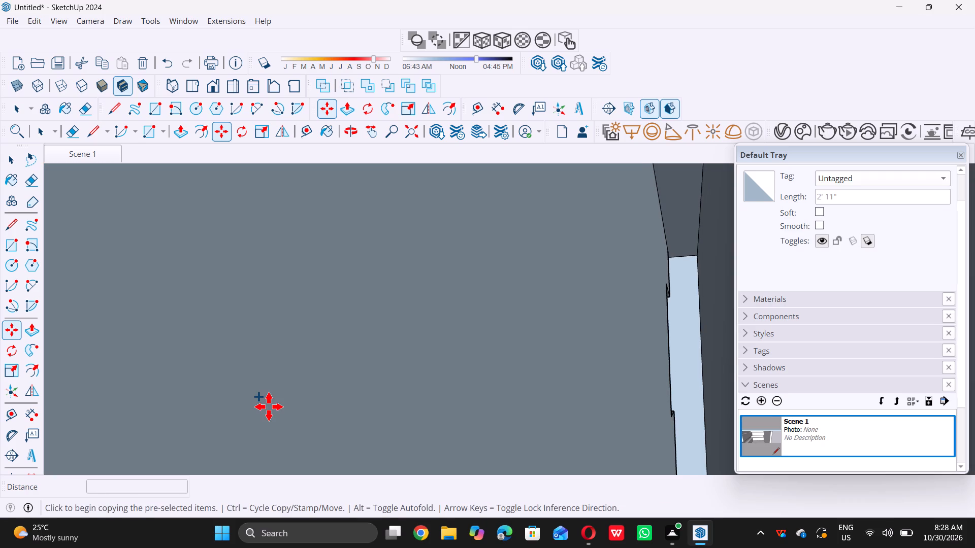
pyautogui.scroll(-5, 274, 399)
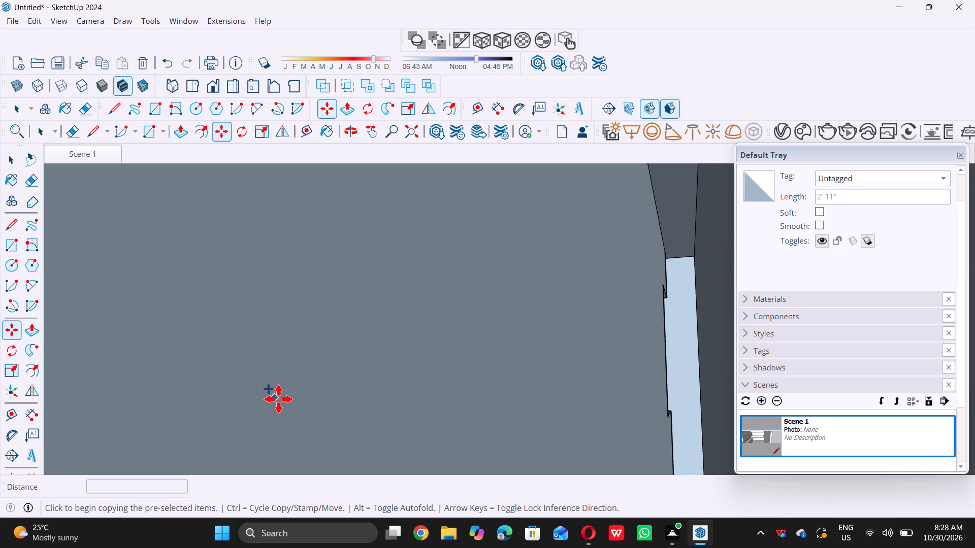
pyautogui.scroll(-20, 278, 399)
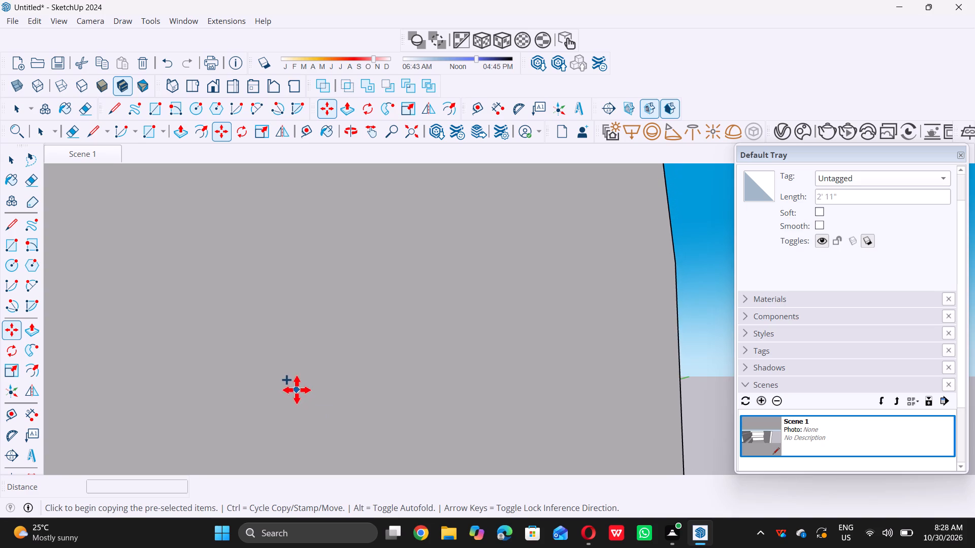
pyautogui.scroll(-20, 297, 390)
pyautogui.scroll(-2, 297, 390)
pyautogui.scroll(-2, 342, 371)
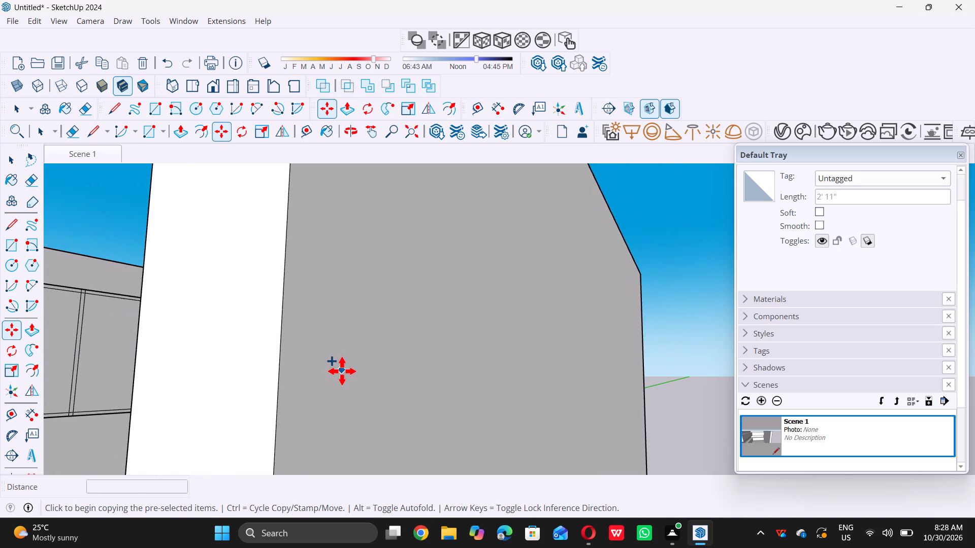
pyautogui.scroll(-14, 342, 371)
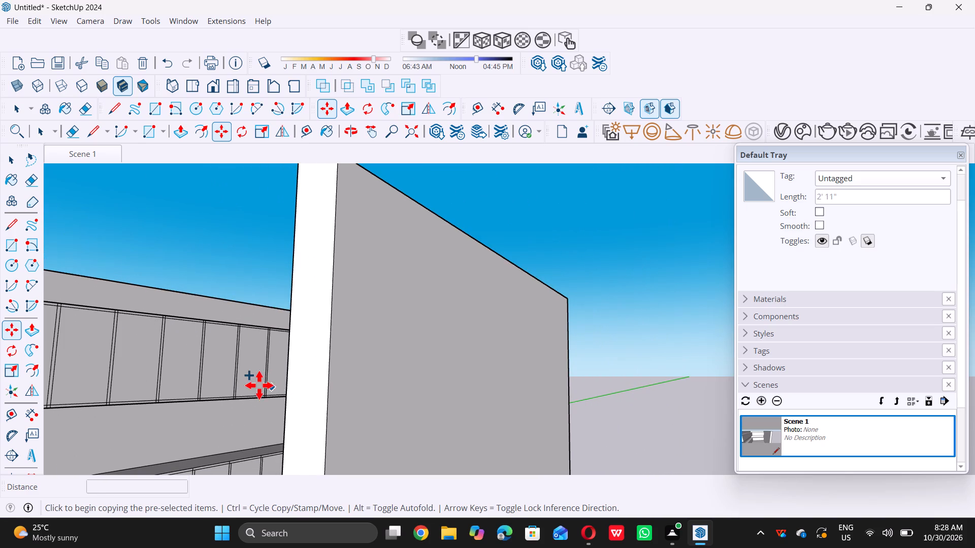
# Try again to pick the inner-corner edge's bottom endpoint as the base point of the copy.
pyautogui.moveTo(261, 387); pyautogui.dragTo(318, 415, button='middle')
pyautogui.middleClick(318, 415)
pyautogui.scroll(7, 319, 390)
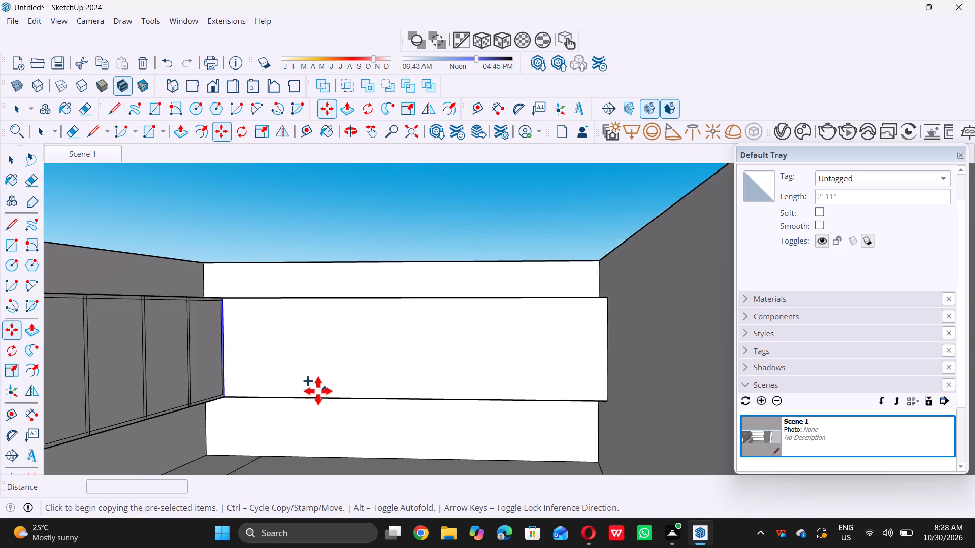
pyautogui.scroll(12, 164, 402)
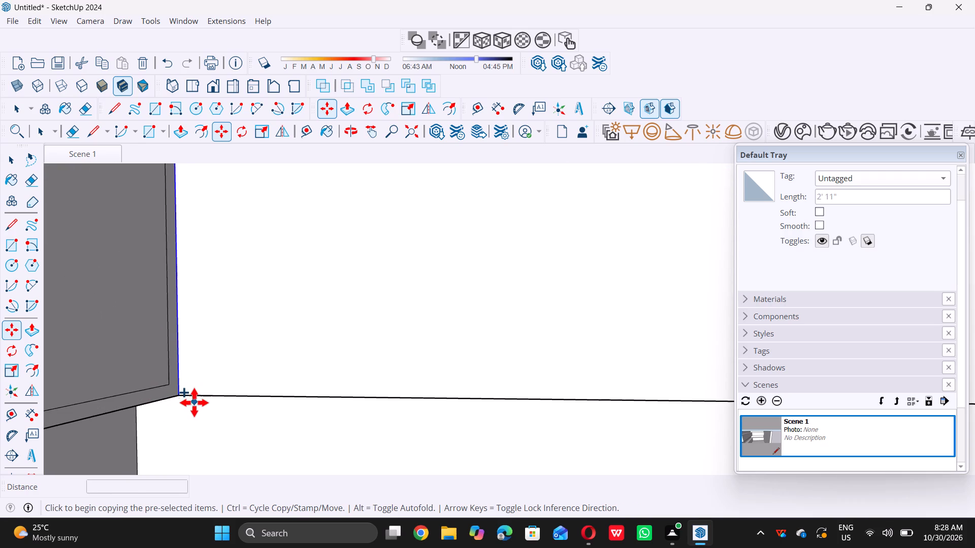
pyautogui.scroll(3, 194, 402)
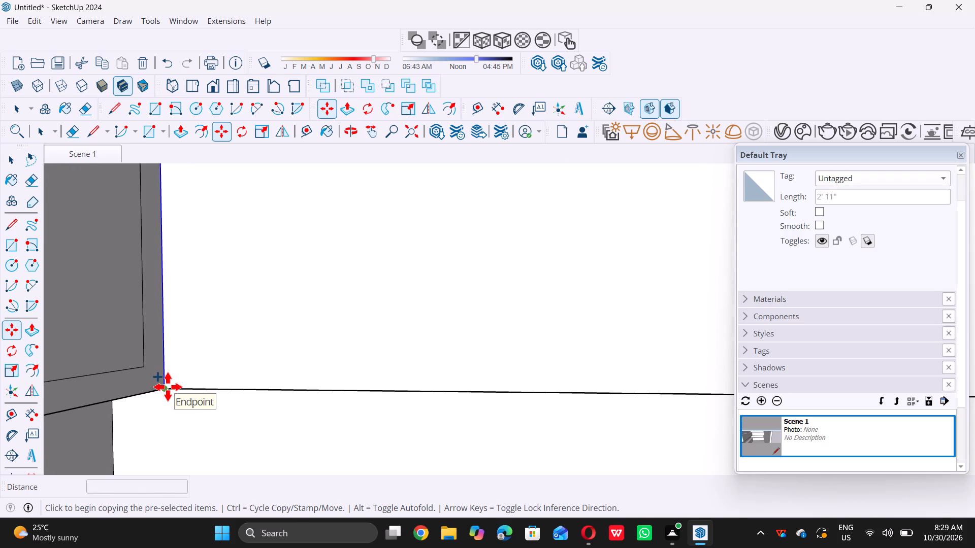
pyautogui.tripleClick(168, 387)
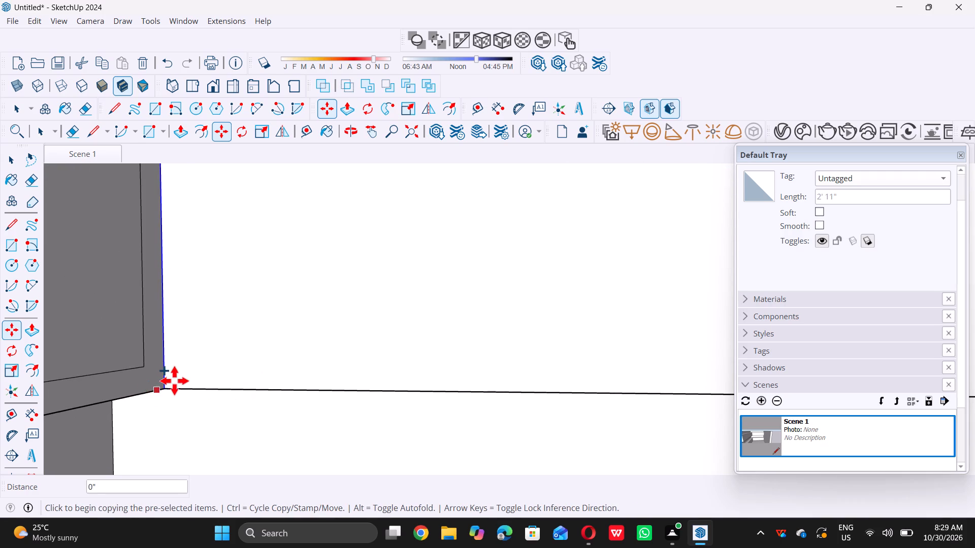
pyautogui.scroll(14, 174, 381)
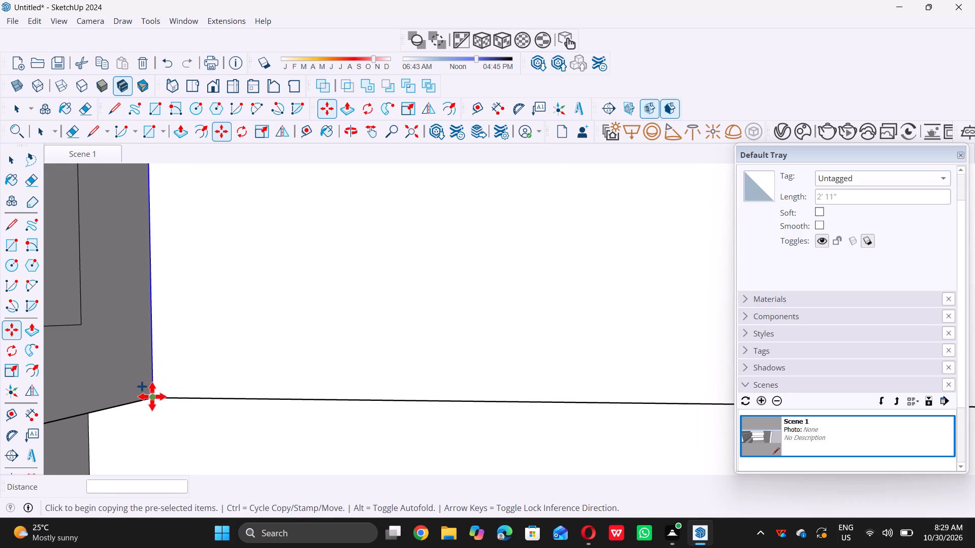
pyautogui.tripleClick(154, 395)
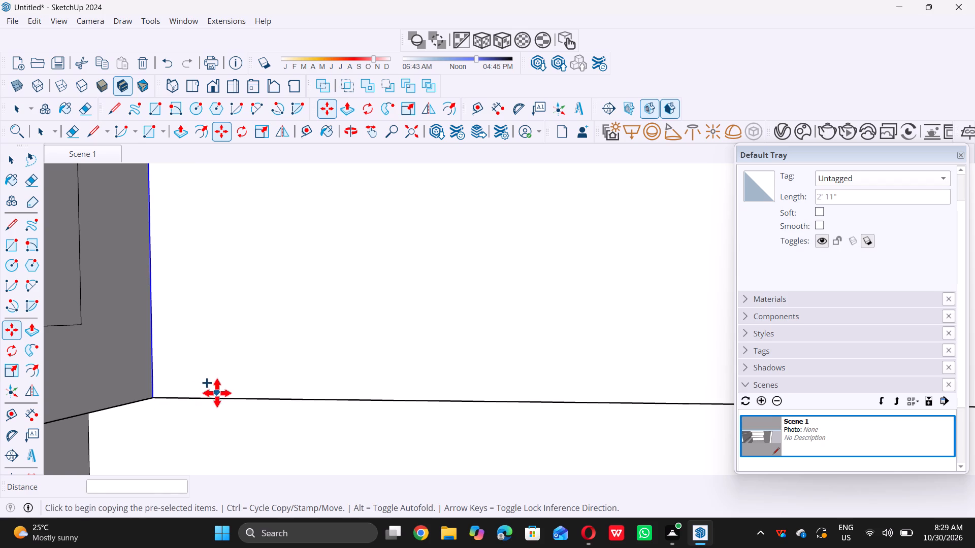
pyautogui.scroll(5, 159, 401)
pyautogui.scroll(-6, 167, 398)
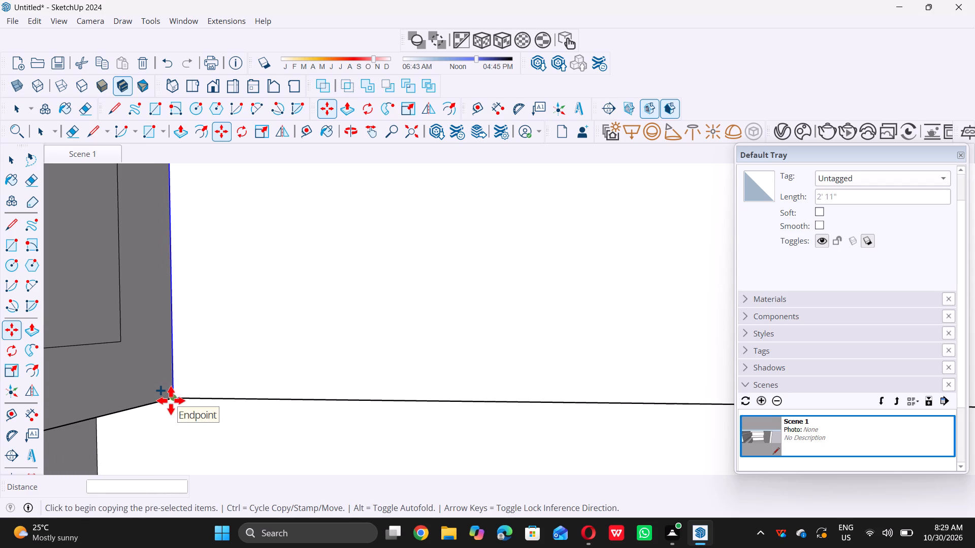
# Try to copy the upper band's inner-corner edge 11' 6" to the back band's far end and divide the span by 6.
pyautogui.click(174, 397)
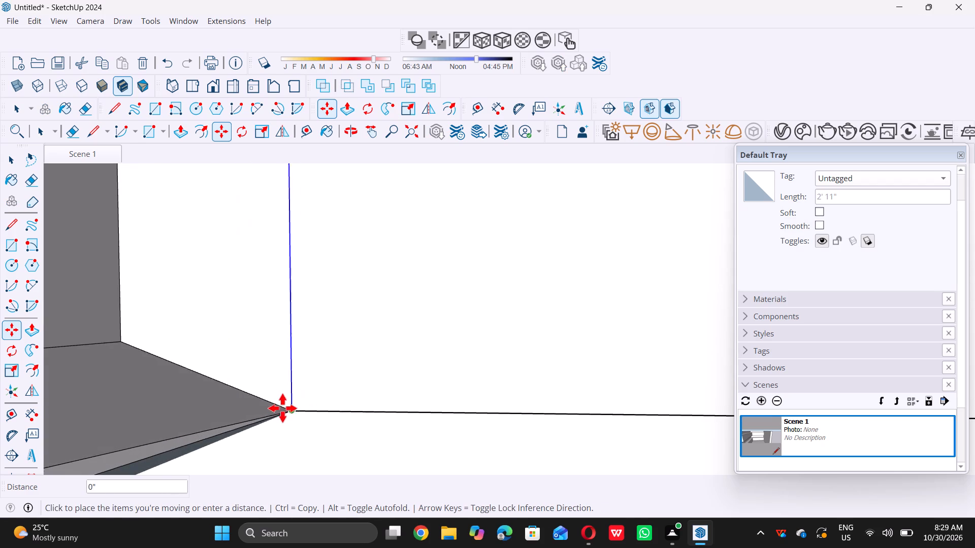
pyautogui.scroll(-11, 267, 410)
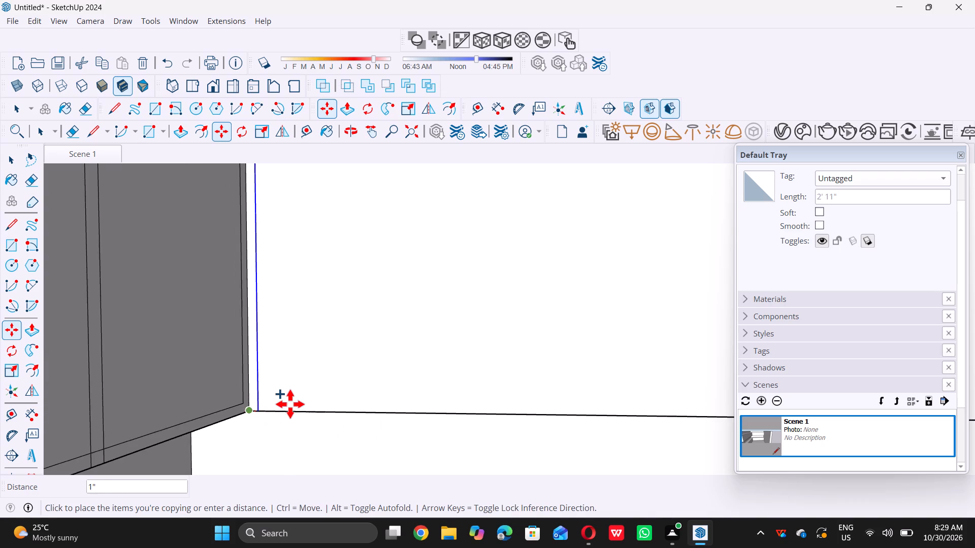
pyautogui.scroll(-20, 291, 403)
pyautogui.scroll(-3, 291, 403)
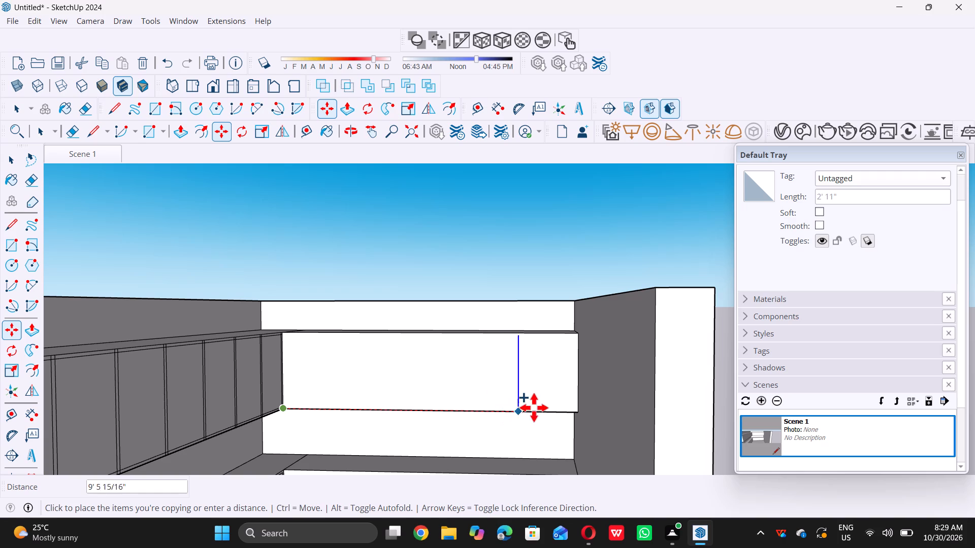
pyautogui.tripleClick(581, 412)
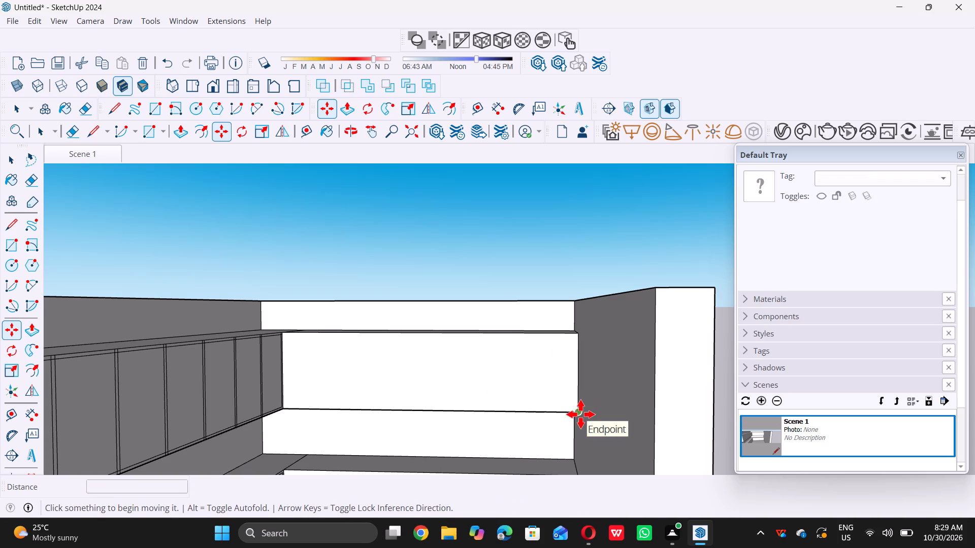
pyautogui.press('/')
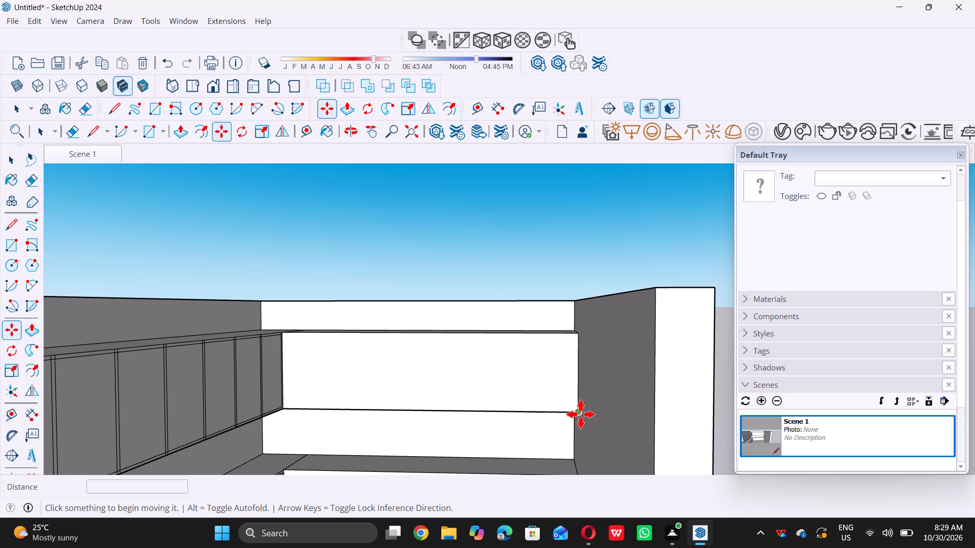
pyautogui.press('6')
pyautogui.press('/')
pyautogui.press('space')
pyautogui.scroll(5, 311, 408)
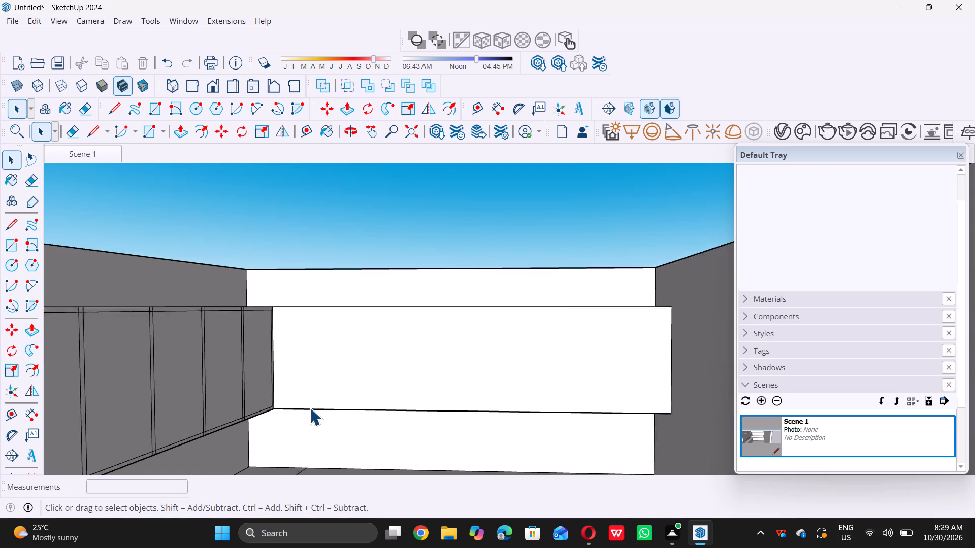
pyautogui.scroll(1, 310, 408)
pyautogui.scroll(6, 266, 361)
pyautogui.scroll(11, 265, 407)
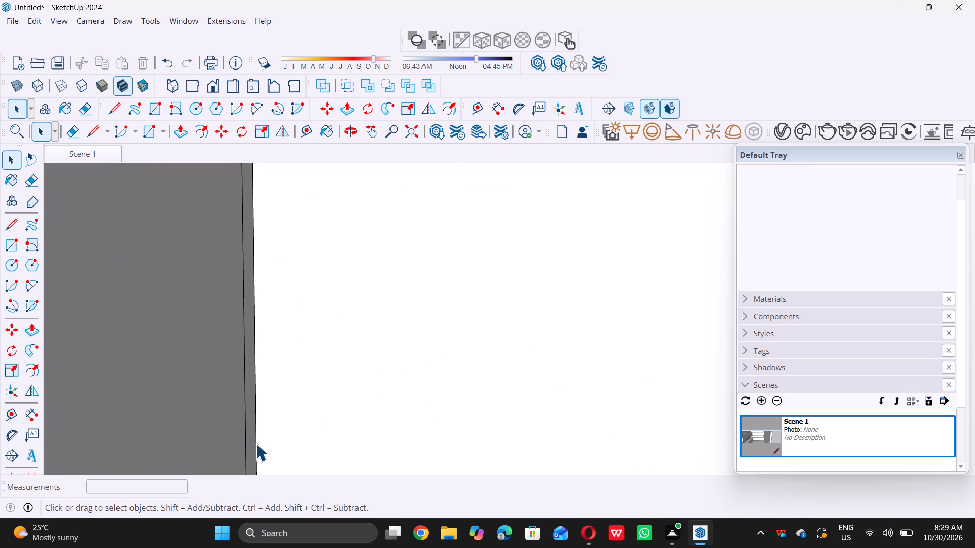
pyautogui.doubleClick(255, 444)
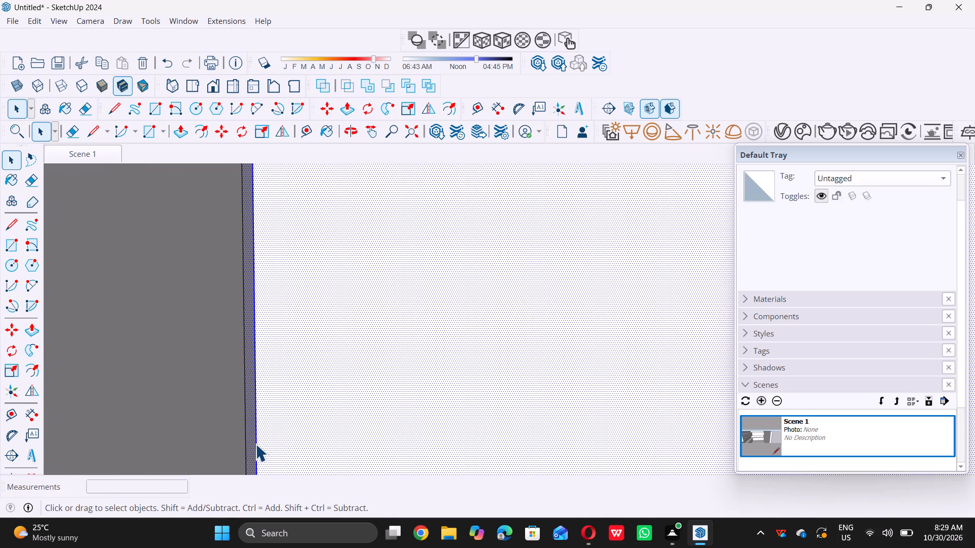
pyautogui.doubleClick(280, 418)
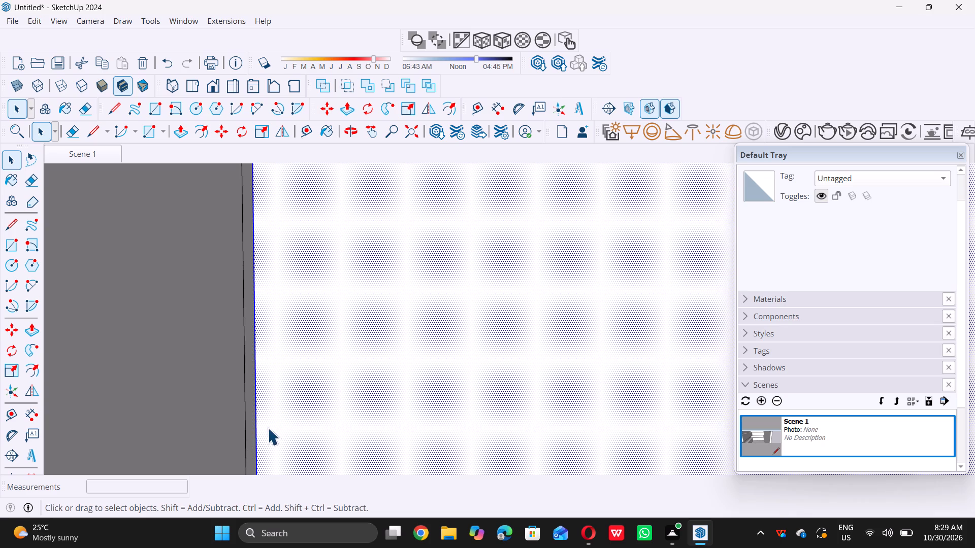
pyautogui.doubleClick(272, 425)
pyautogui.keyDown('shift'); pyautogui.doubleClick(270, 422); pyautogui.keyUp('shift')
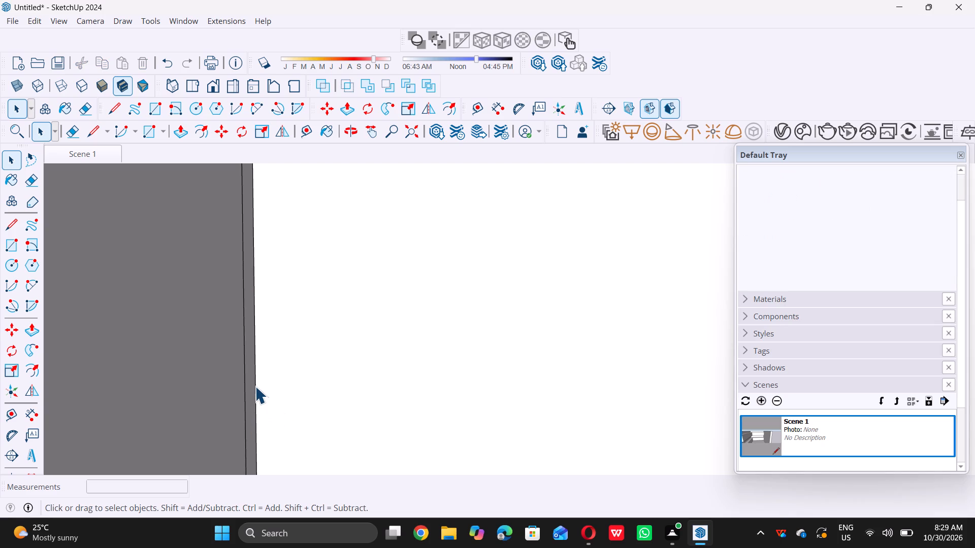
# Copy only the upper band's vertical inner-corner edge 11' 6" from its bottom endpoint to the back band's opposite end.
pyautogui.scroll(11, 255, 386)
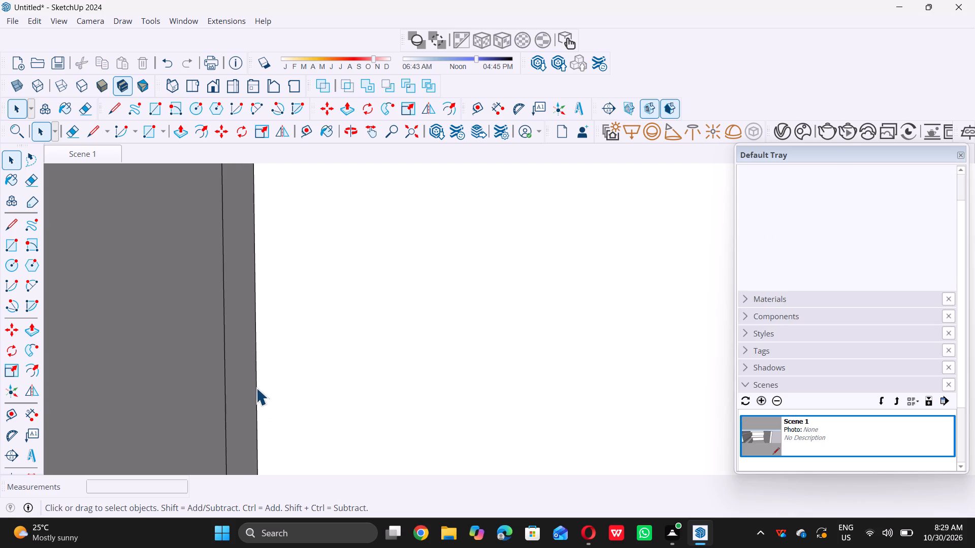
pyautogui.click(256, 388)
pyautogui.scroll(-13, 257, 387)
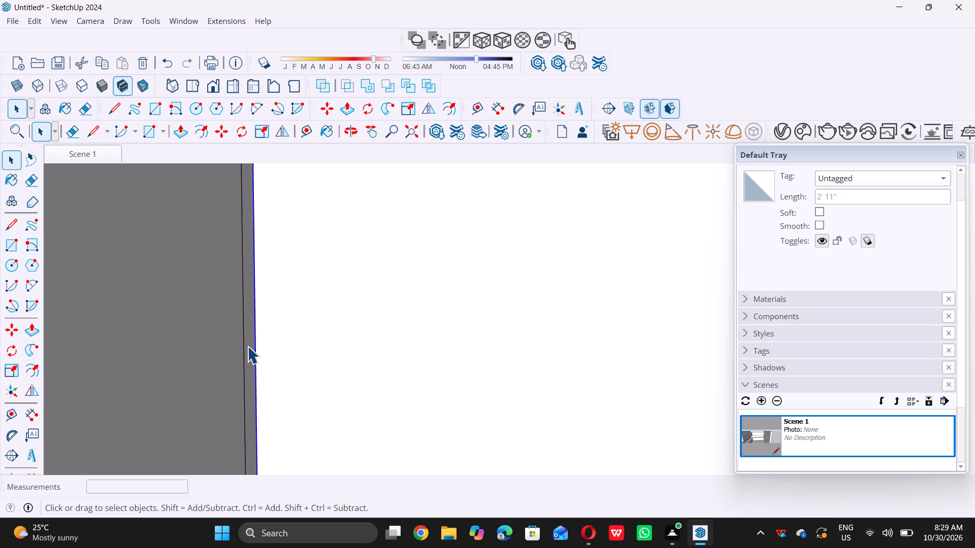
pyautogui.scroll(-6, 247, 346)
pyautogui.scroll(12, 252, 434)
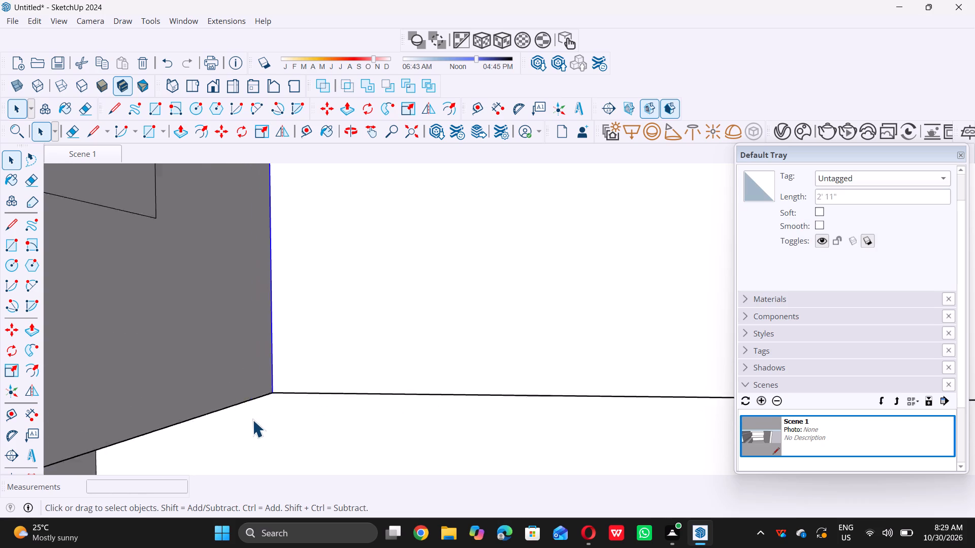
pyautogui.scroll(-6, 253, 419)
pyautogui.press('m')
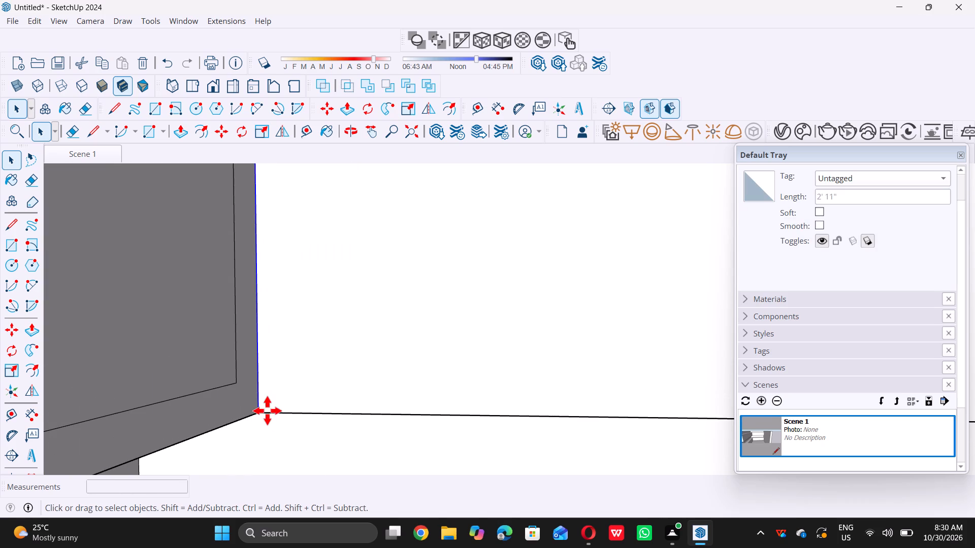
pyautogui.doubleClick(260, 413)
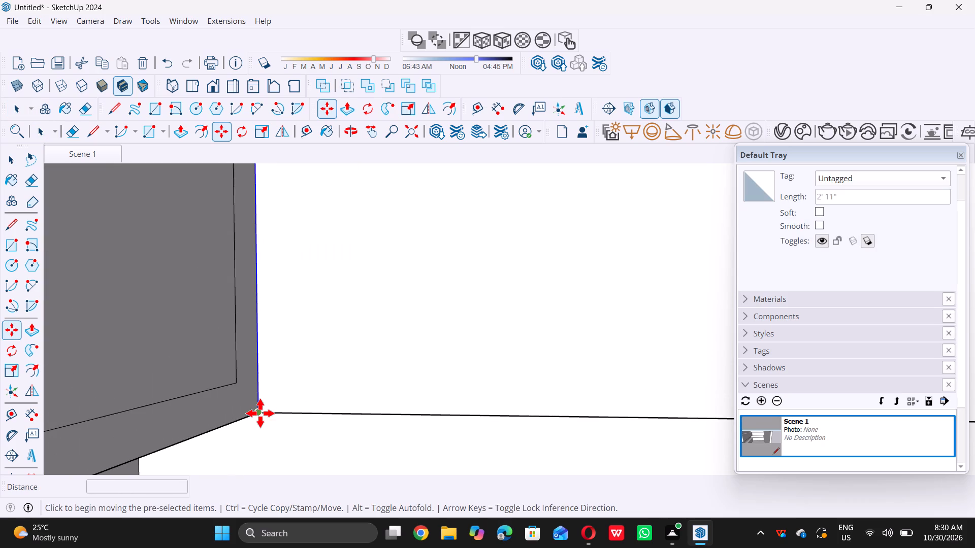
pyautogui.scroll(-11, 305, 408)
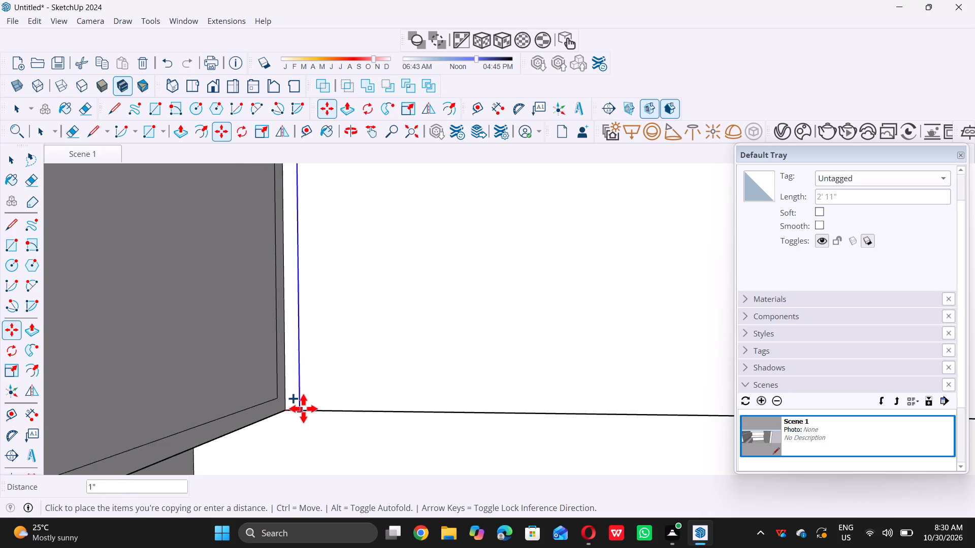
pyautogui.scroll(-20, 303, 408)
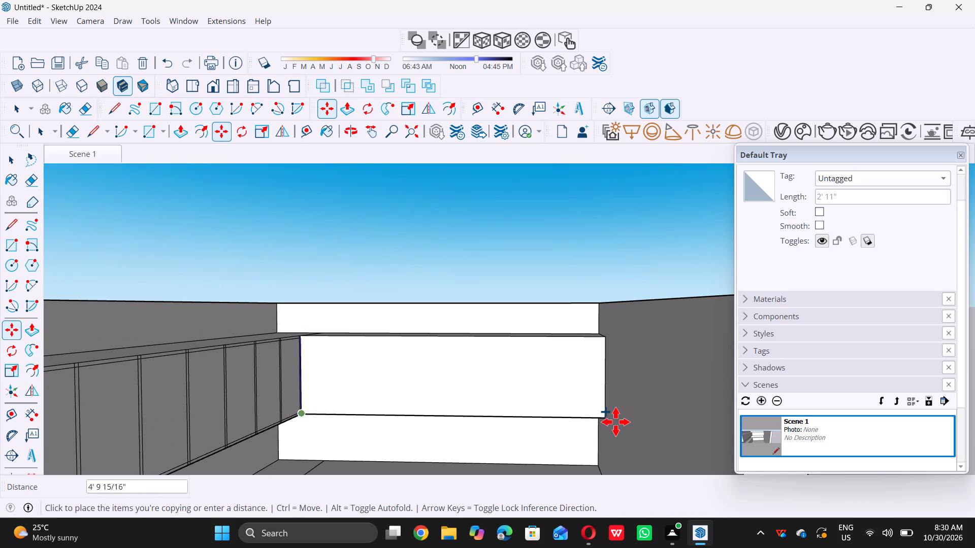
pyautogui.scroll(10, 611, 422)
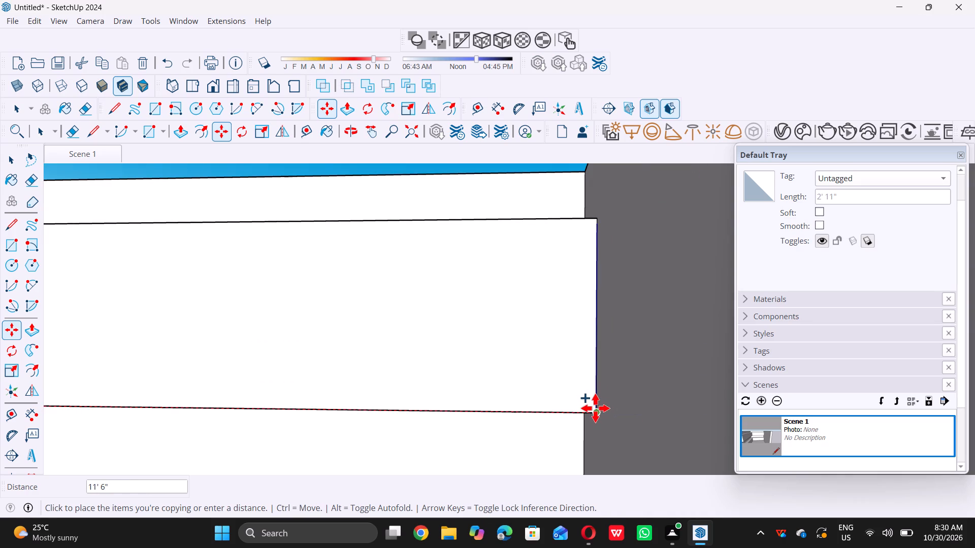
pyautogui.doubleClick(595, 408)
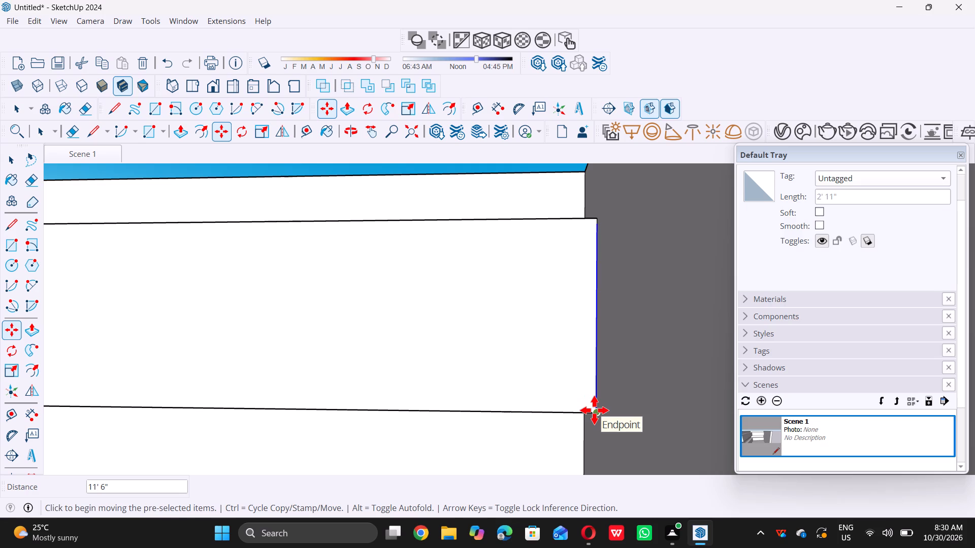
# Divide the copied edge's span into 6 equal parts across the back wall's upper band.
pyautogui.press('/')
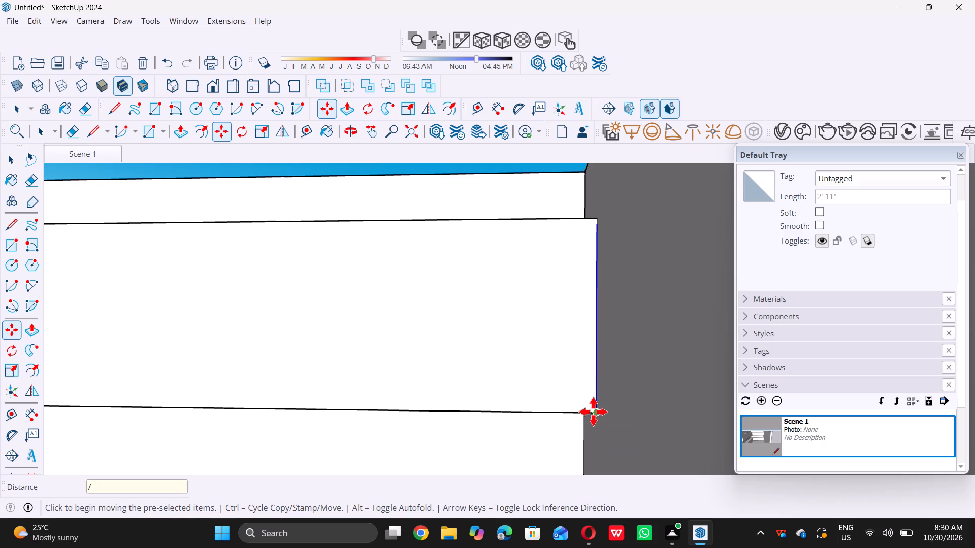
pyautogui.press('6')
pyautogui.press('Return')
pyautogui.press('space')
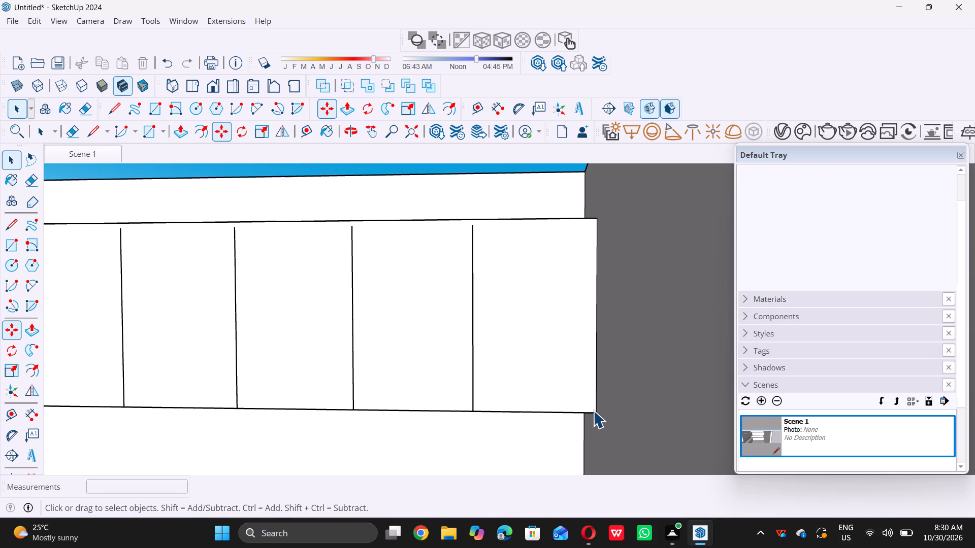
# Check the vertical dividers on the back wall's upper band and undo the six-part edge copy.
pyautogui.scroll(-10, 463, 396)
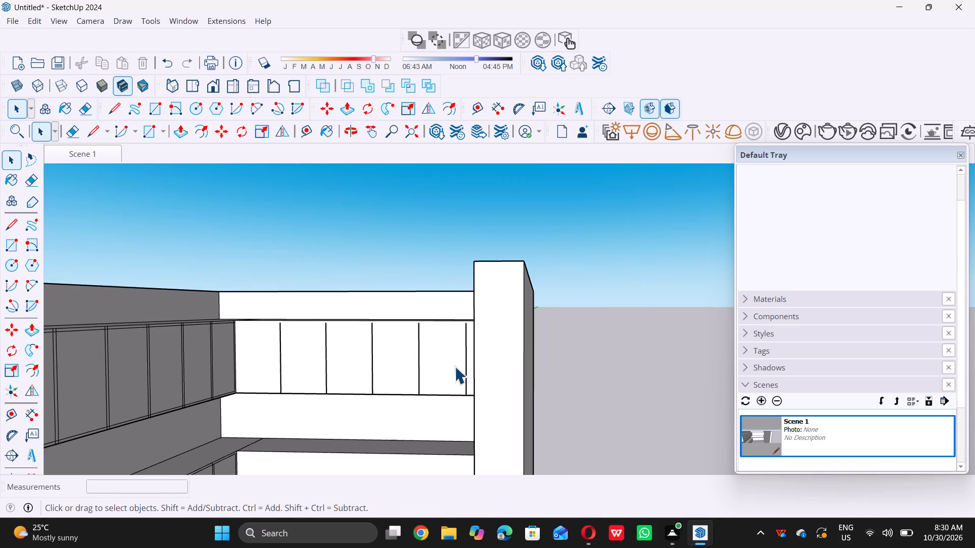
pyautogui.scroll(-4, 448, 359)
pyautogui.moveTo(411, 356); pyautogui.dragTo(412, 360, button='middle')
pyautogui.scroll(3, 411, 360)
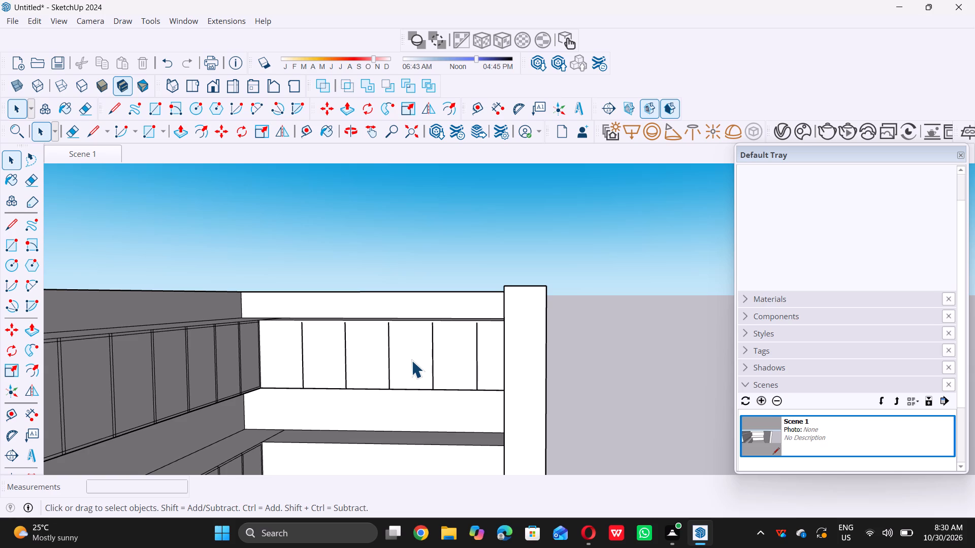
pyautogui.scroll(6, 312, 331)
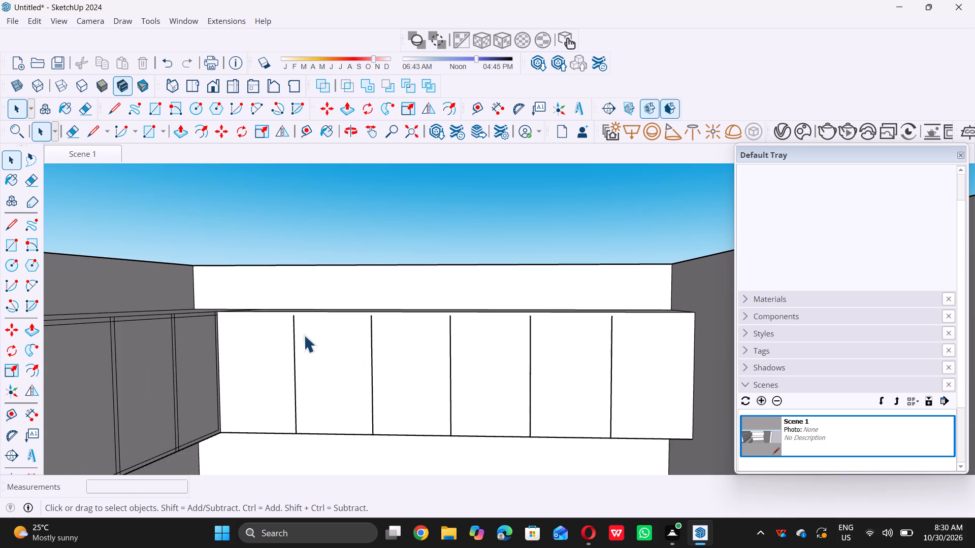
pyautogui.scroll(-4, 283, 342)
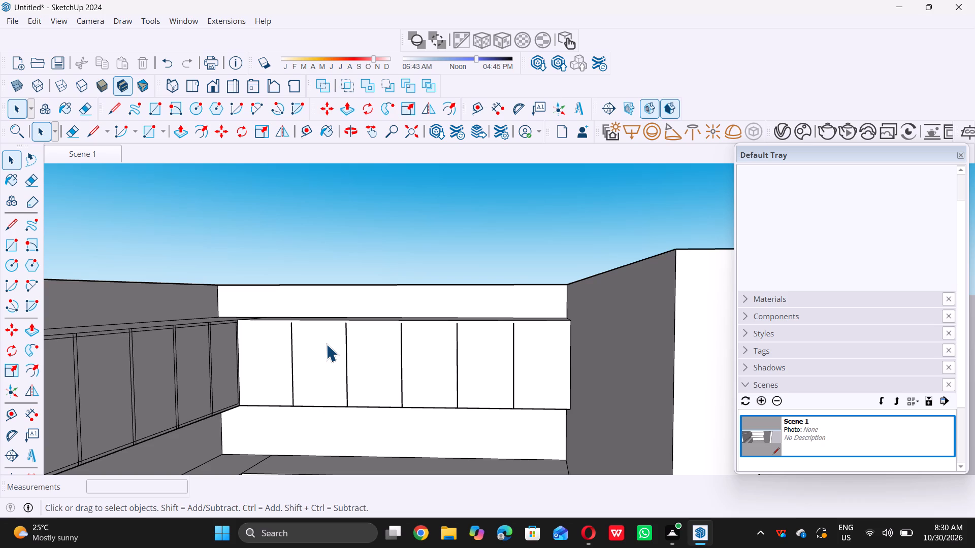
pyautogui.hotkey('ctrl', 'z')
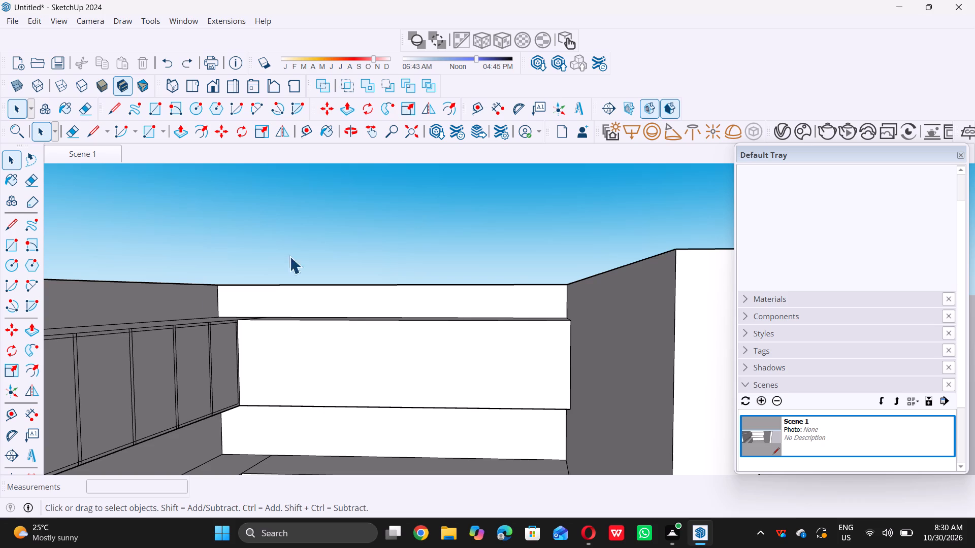
# Copy the upper band's vertical inner-corner edge 11' 6" from its bottom endpoint to the back band's far end.
pyautogui.scroll(-4, 241, 285)
pyautogui.moveTo(263, 302); pyautogui.dragTo(254, 338, button='middle')
pyautogui.scroll(-1, 263, 306)
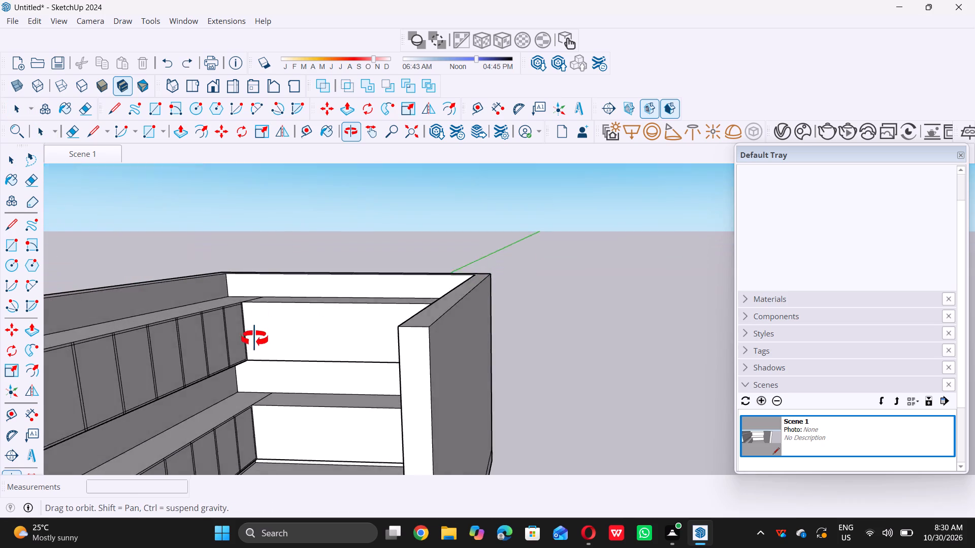
pyautogui.moveTo(254, 338); pyautogui.dragTo(243, 341, button='middle')
pyautogui.scroll(11, 243, 341)
pyautogui.scroll(15, 279, 344)
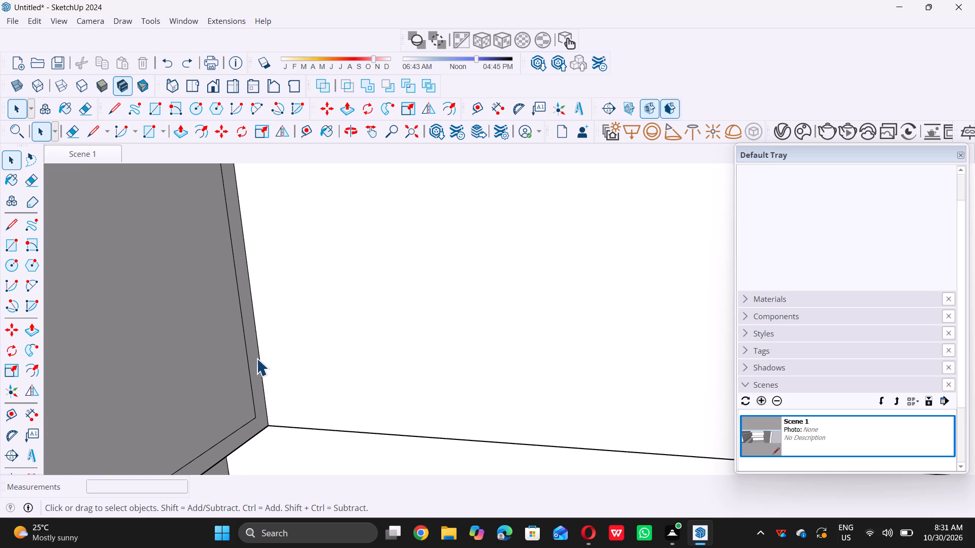
pyautogui.click(259, 357)
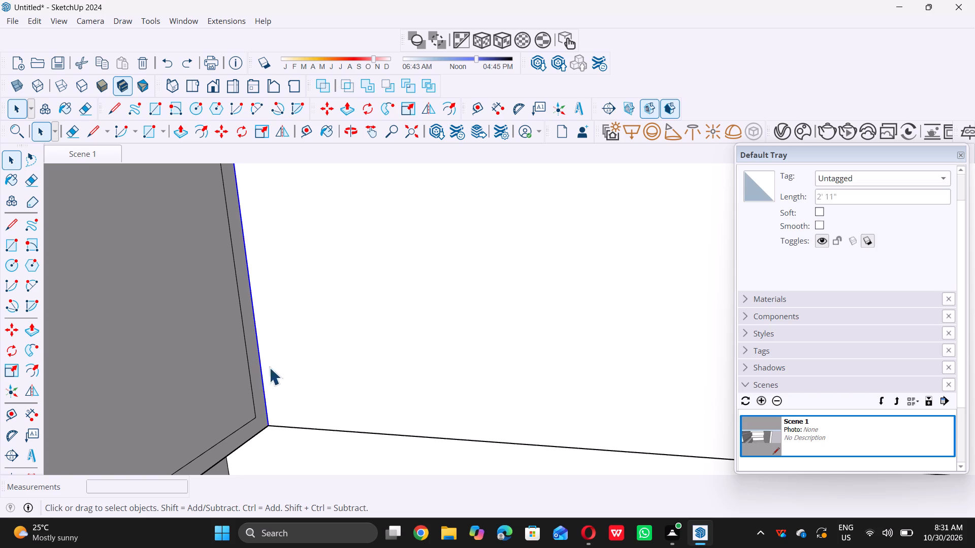
pyautogui.press('m')
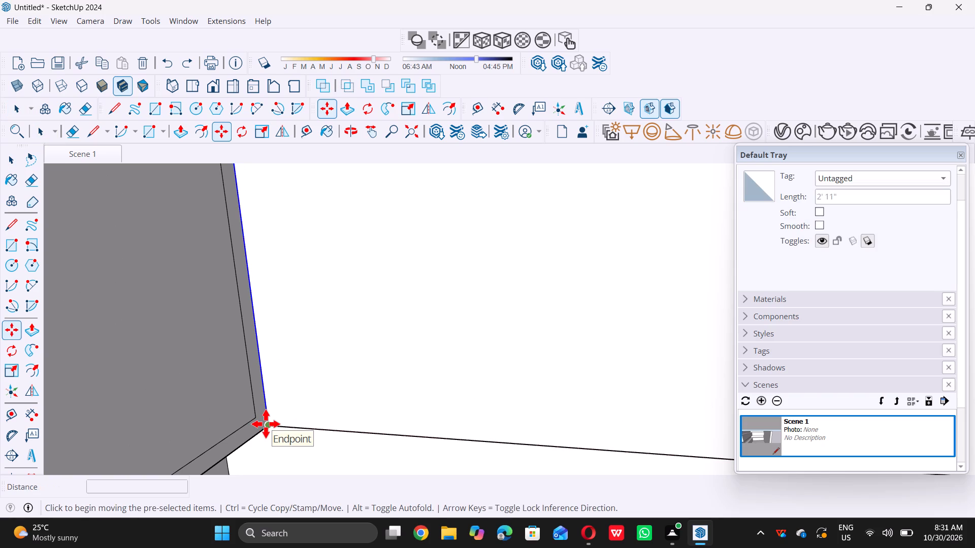
pyautogui.doubleClick(266, 424)
pyautogui.scroll(-14, 266, 424)
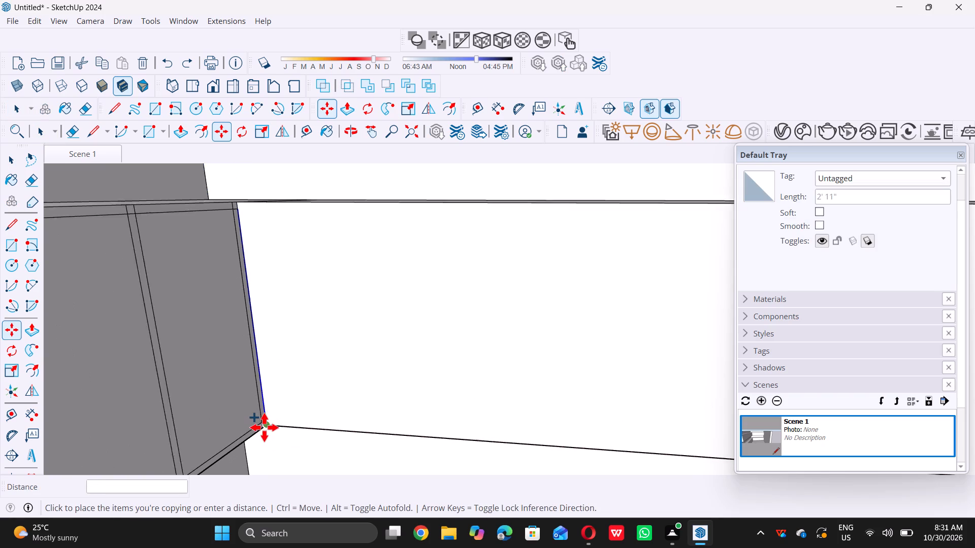
pyautogui.scroll(-9, 264, 427)
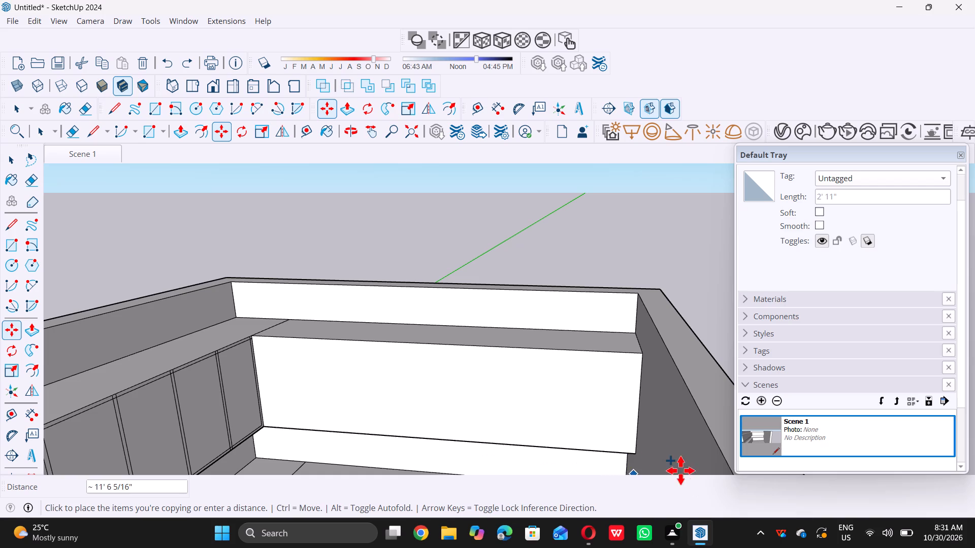
pyautogui.scroll(13, 642, 463)
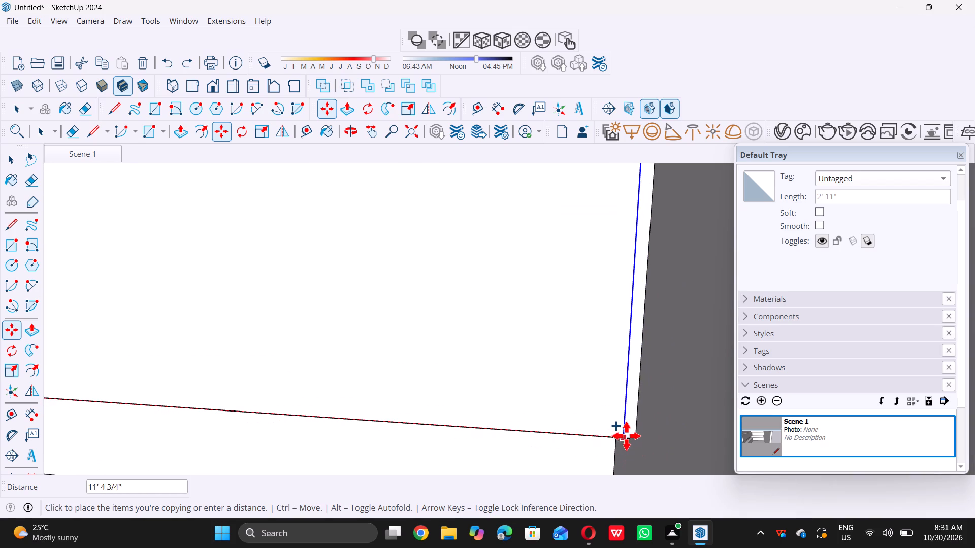
pyautogui.doubleClick(634, 434)
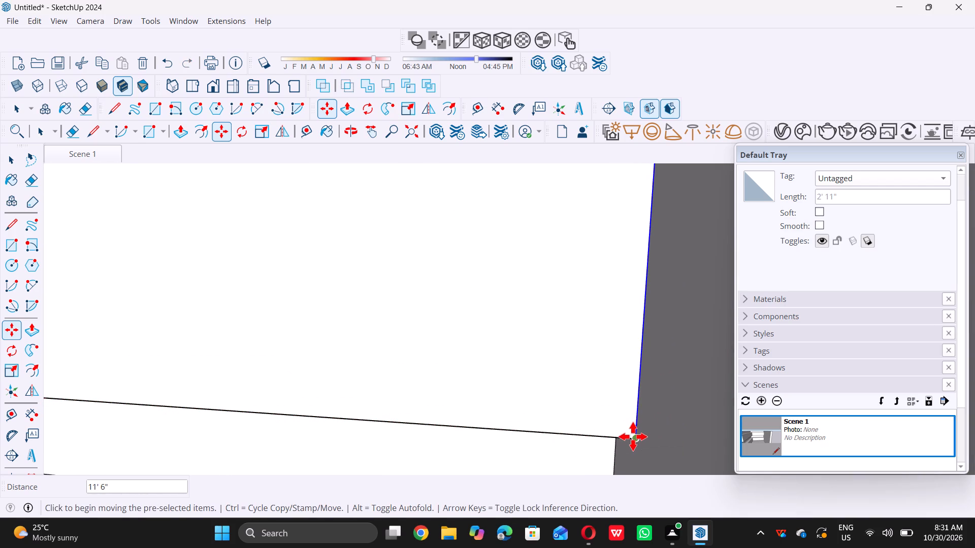
# Divide the copied edge's span into 8 equal parts across the back wall's upper band.
pyautogui.write('/8')
pyautogui.press('Return')
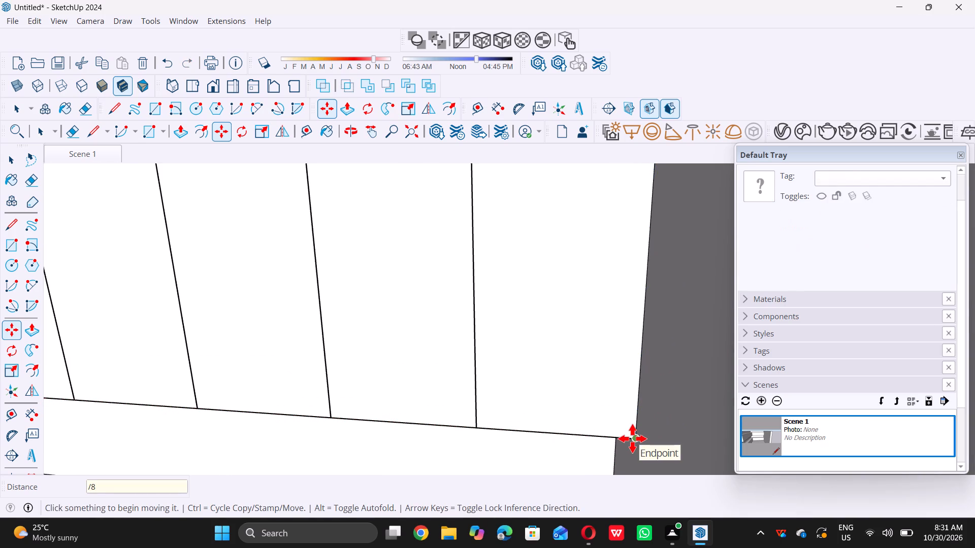
pyautogui.press('space')
# Examine the spacing of the vertical dividers along the back wall's upper band.
pyautogui.scroll(-6, 479, 478)
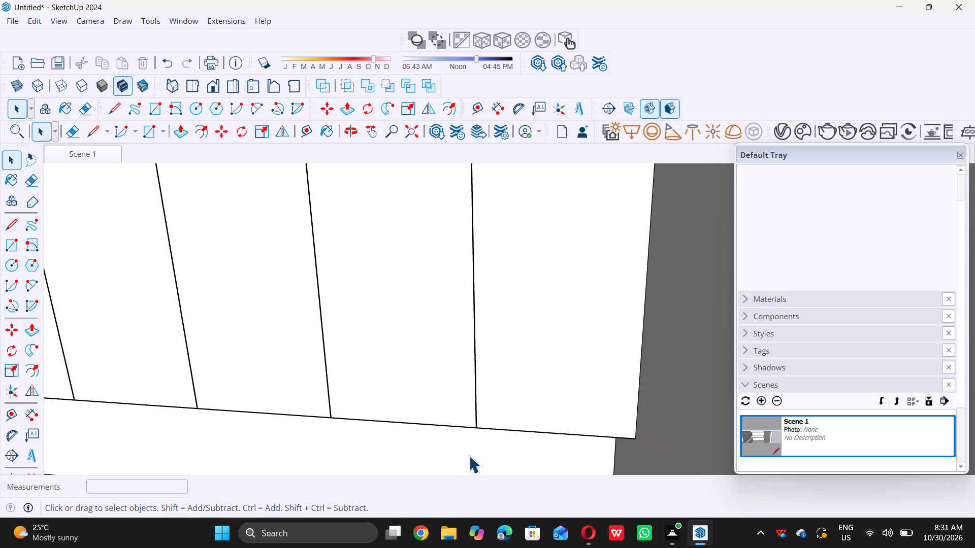
pyautogui.scroll(-6, 463, 441)
pyautogui.scroll(-16, 463, 418)
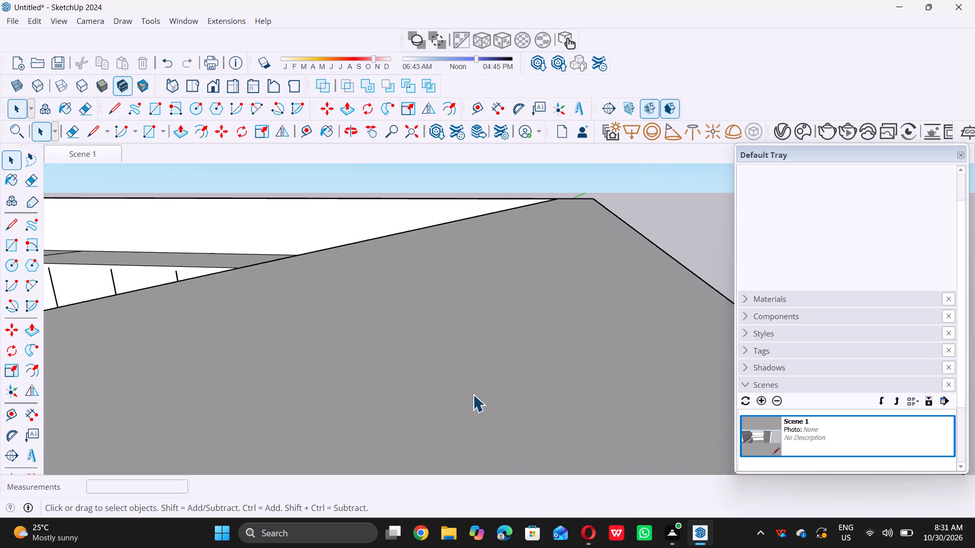
pyautogui.scroll(-20, 473, 394)
pyautogui.scroll(-9, 473, 394)
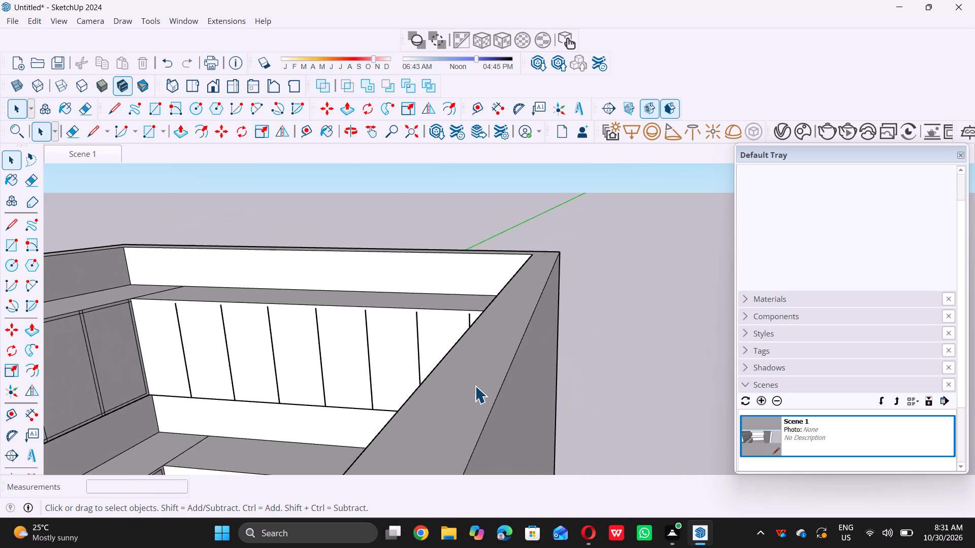
pyautogui.scroll(1, 179, 383)
pyautogui.moveTo(179, 383); pyautogui.dragTo(188, 374, button='middle')
pyautogui.middleClick(188, 374)
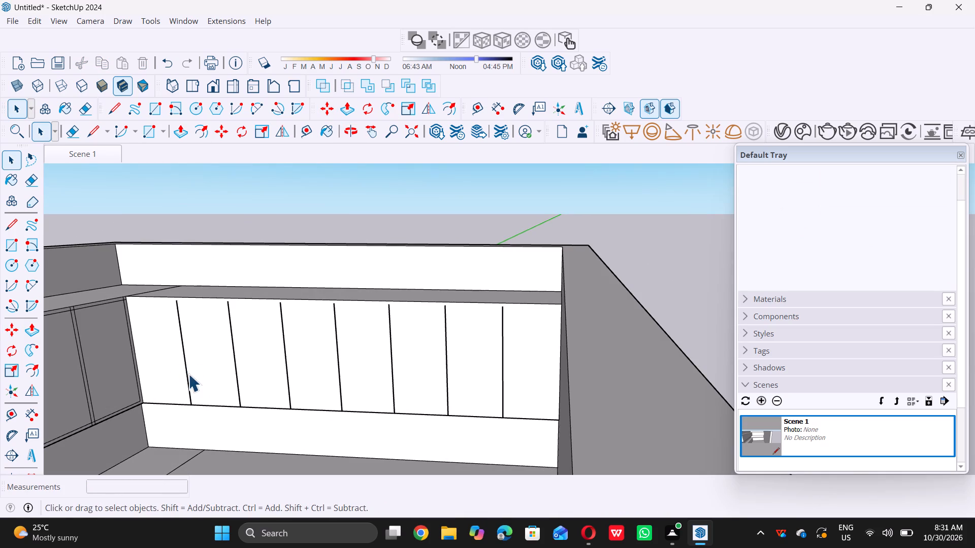
pyautogui.scroll(-4, 211, 333)
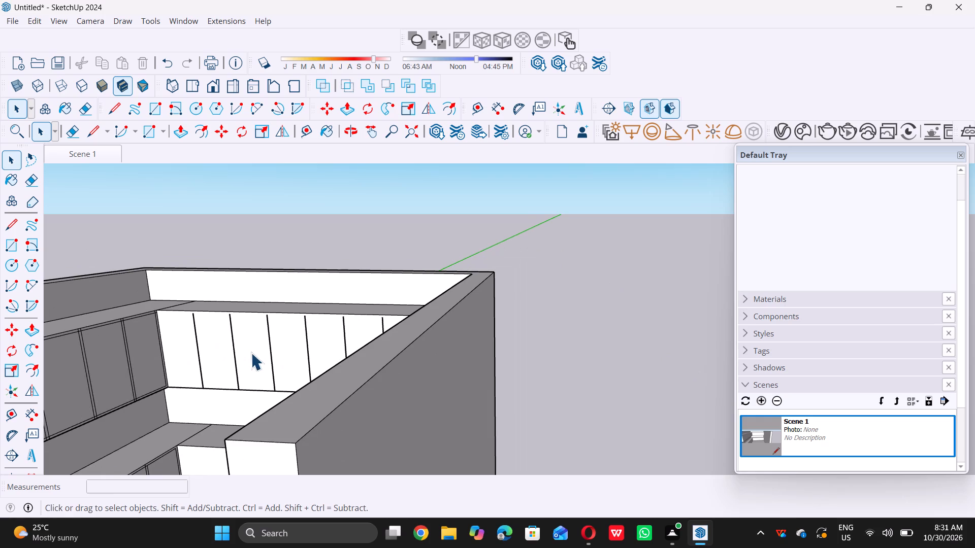
# Place vertical guides on the back band's inner-corner edge and 1" from it with the Tape Measure.
pyautogui.scroll(6, 94, 338)
pyautogui.scroll(5, 205, 335)
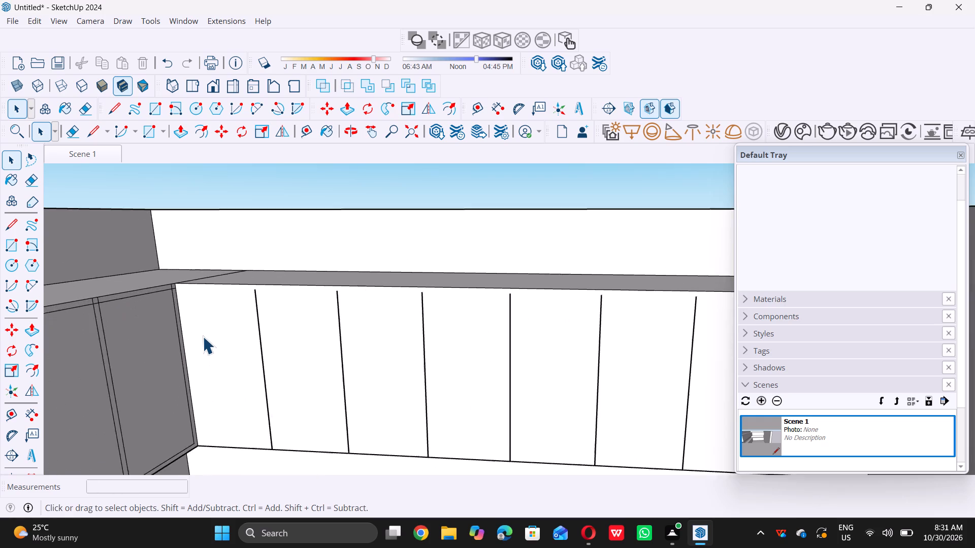
pyautogui.scroll(1, 203, 336)
pyautogui.press('r')
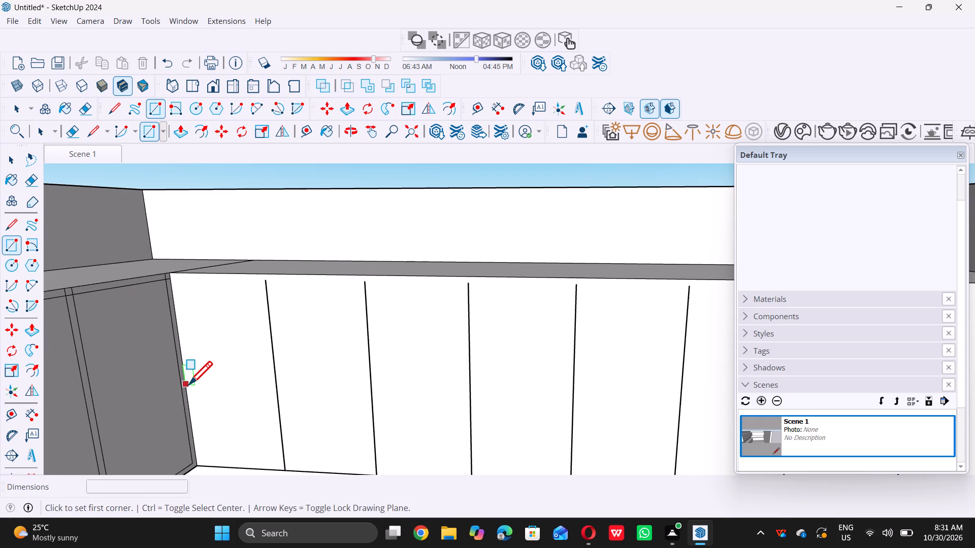
pyautogui.press('space')
pyautogui.press('t')
pyautogui.scroll(4, 187, 401)
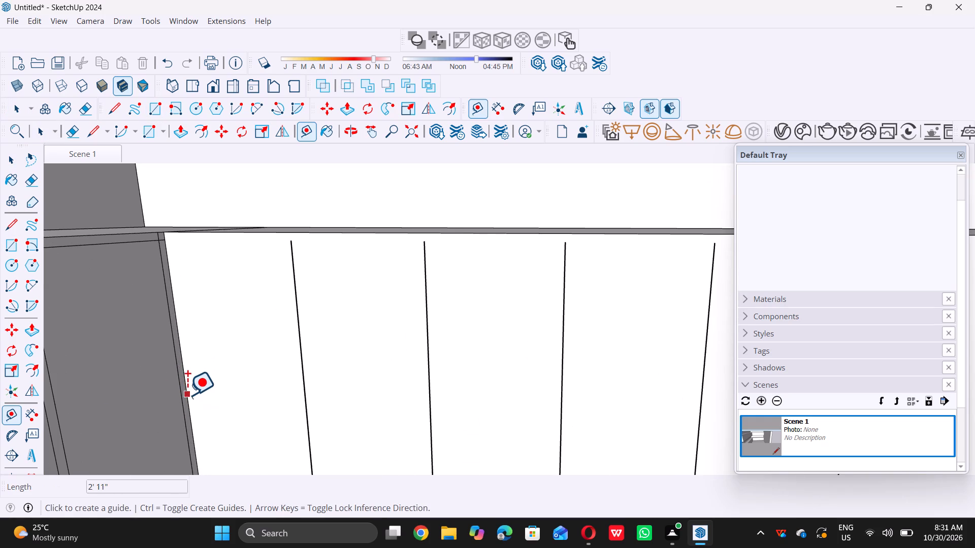
pyautogui.doubleClick(187, 395)
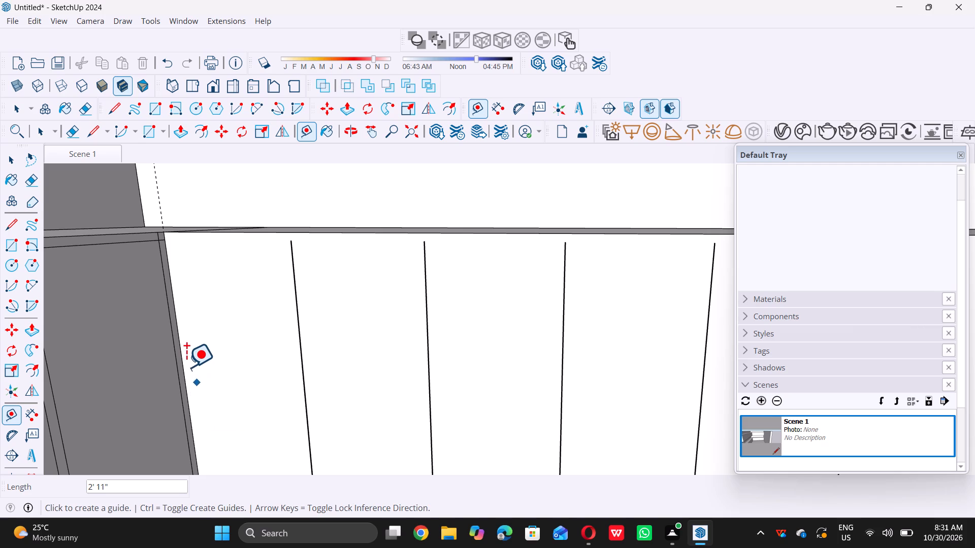
pyautogui.scroll(2, 186, 367)
pyautogui.tripleClick(179, 350)
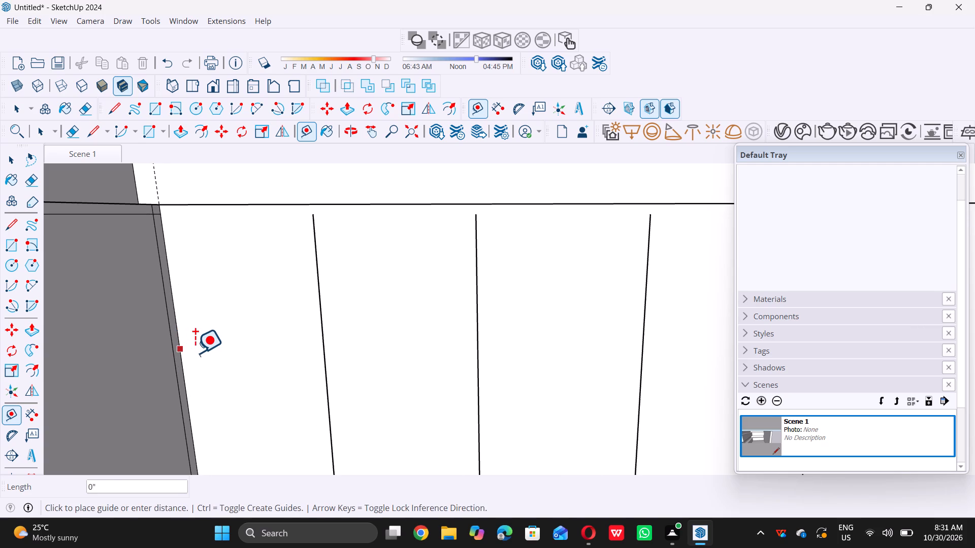
pyautogui.press('1')
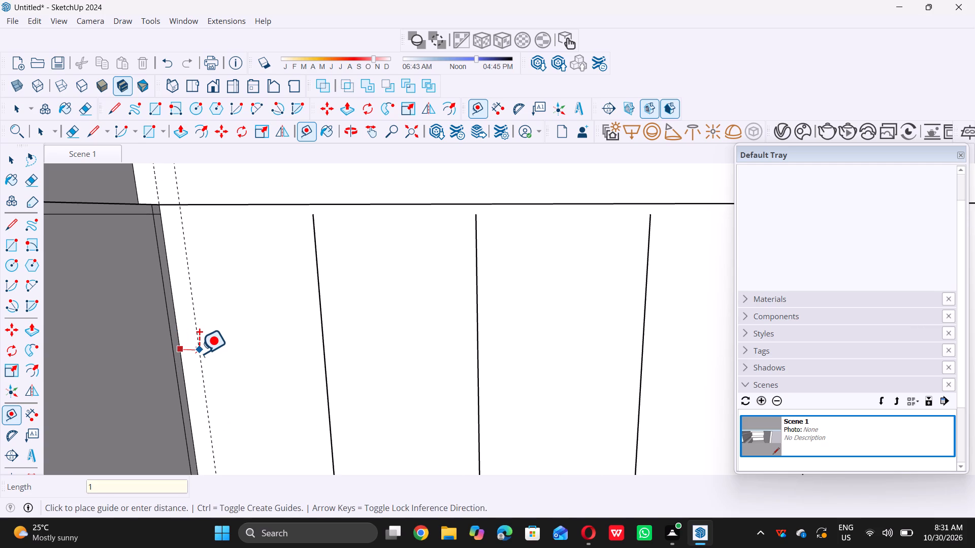
pyautogui.hotkey('shift', '"')
pyautogui.press('Return')
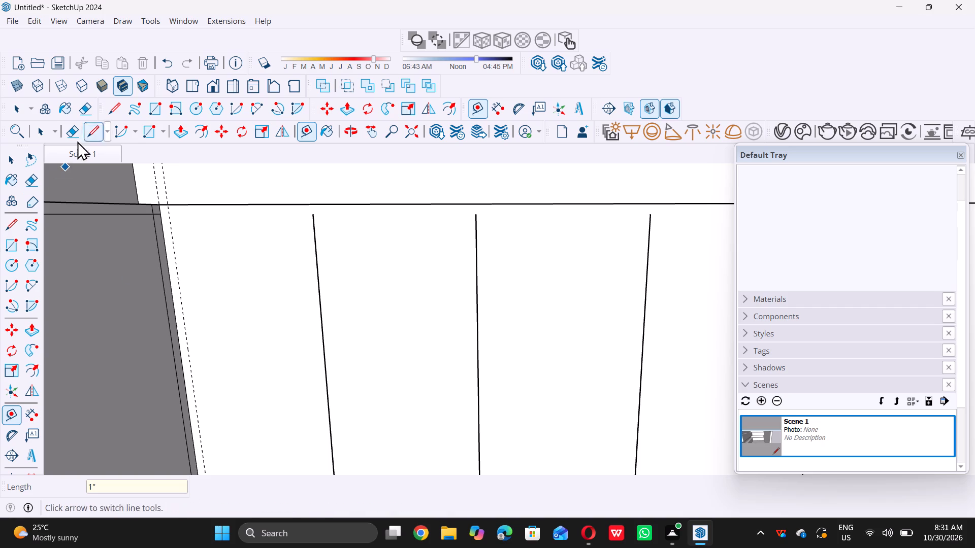
# Place vertical guides on the first divider from the inner corner and 1" beyond it.
pyautogui.tripleClick(316, 267)
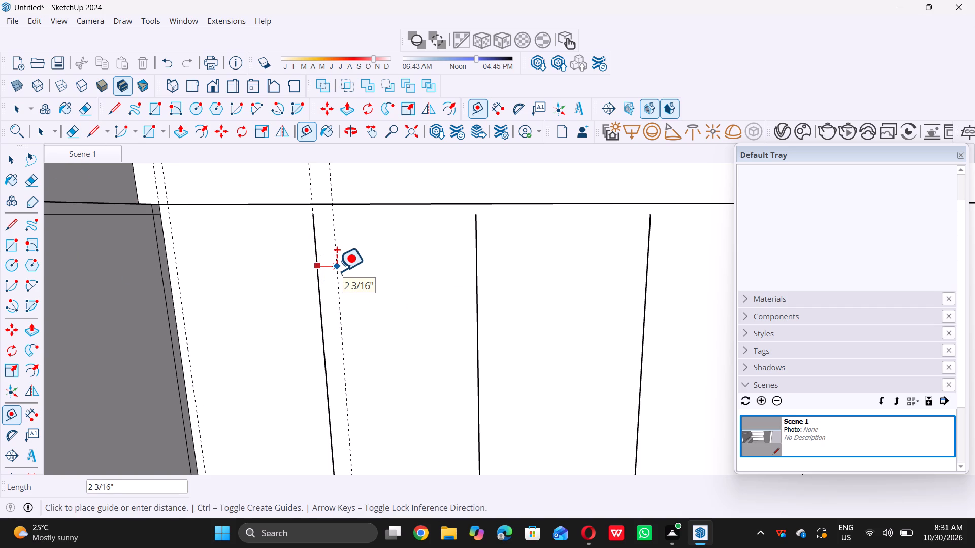
pyautogui.press('1')
pyautogui.hotkey('shift', '"')
pyautogui.press('Return')
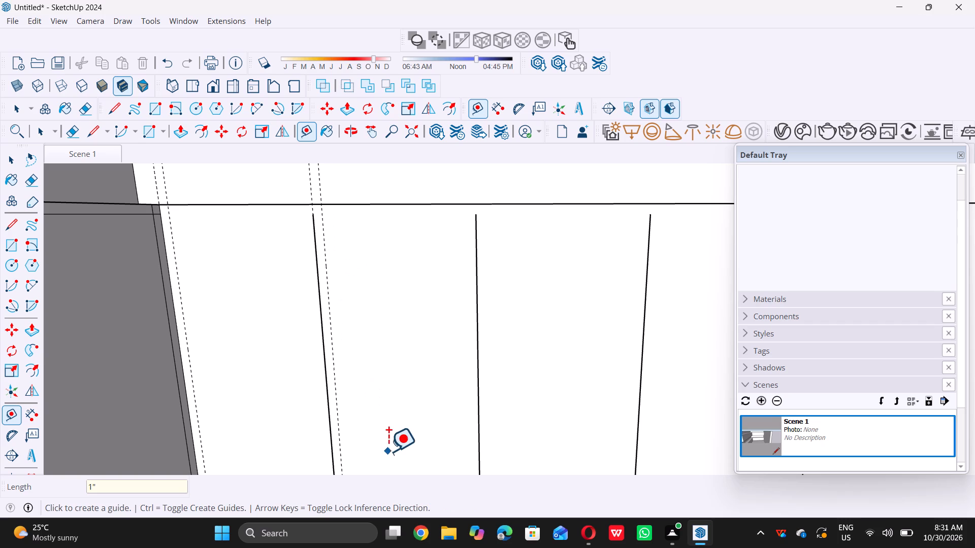
# Place vertical guides on the second divider from the inner corner and 1" beyond it.
pyautogui.scroll(-6, 69, 213)
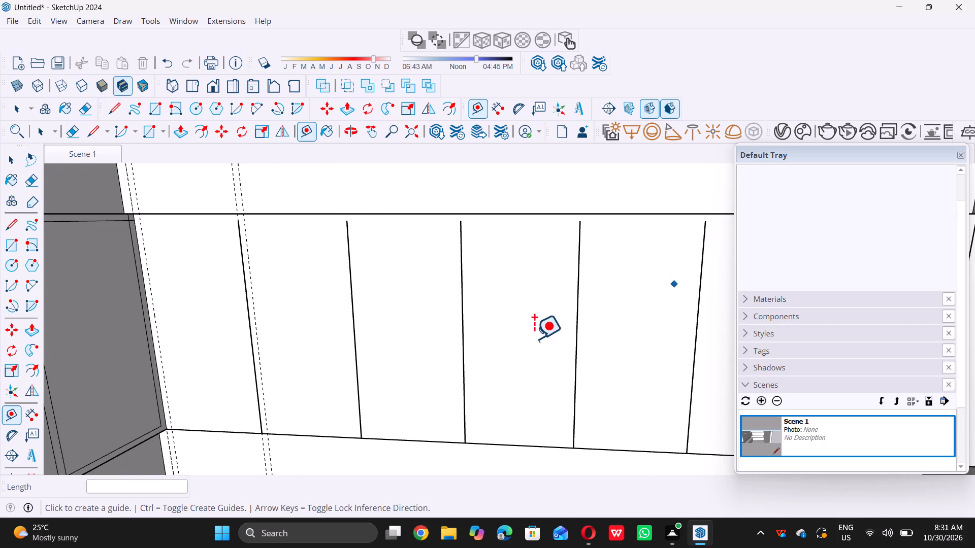
pyautogui.scroll(2, 362, 353)
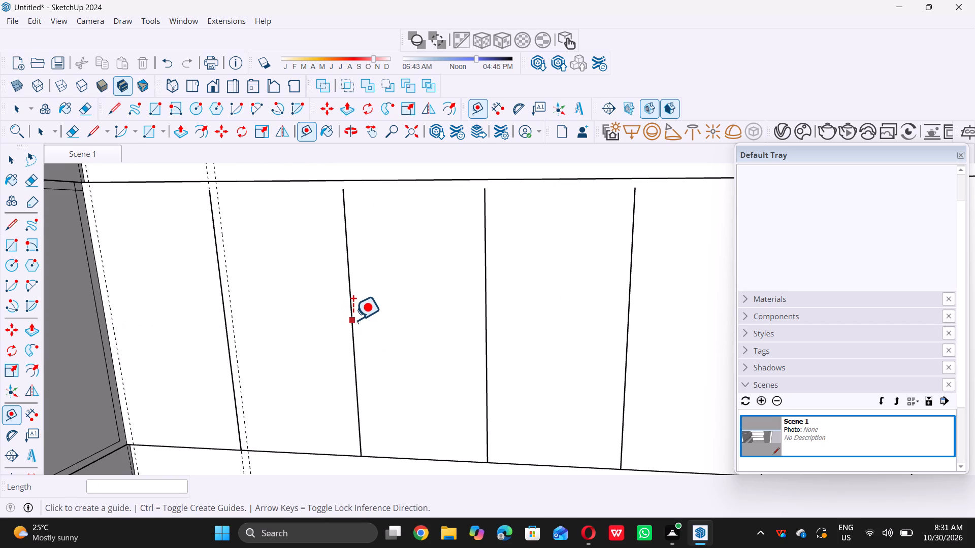
pyautogui.doubleClick(353, 318)
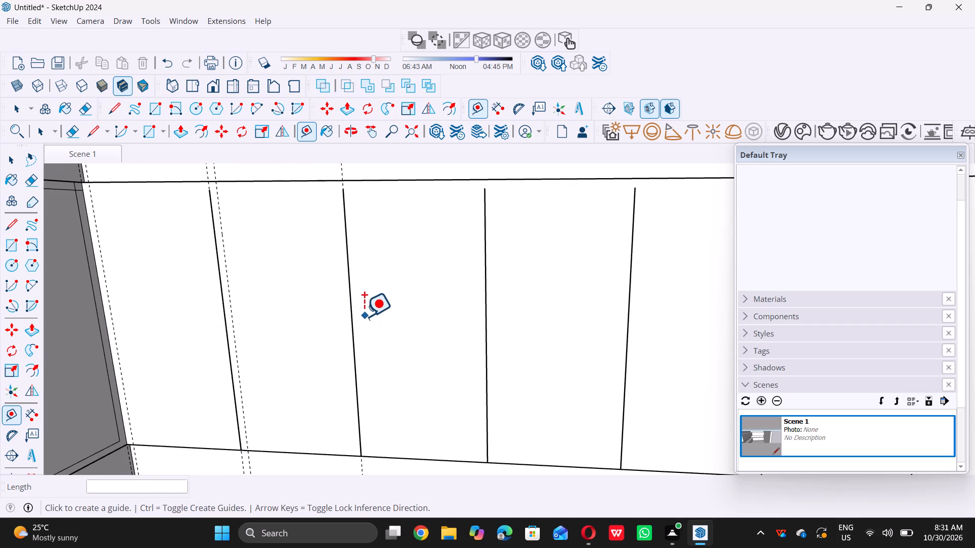
pyautogui.press('space')
pyautogui.press('t')
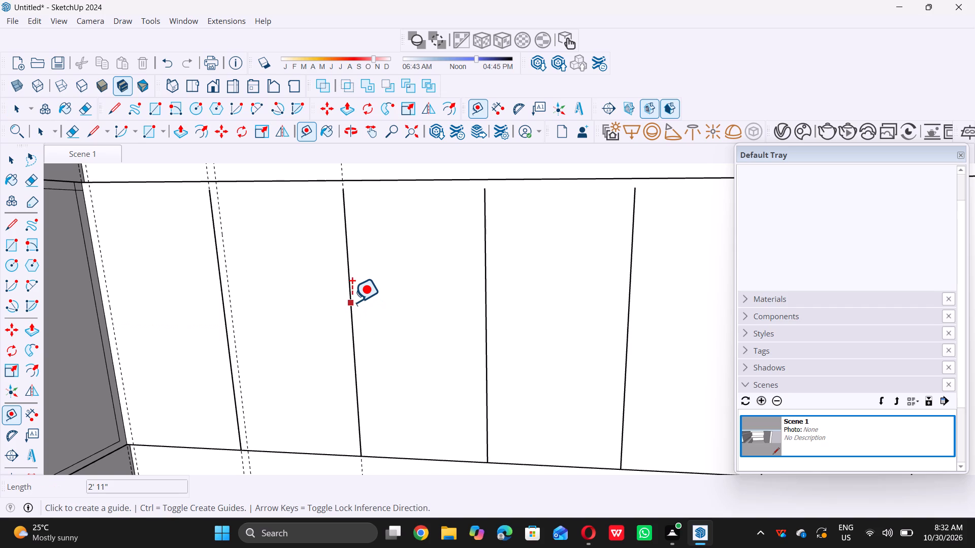
pyautogui.doubleClick(352, 302)
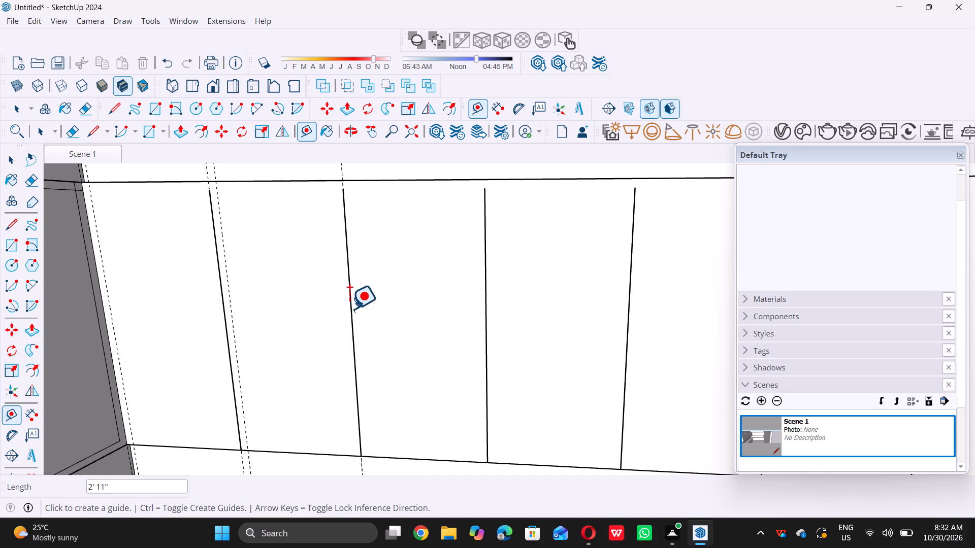
pyautogui.click(349, 309)
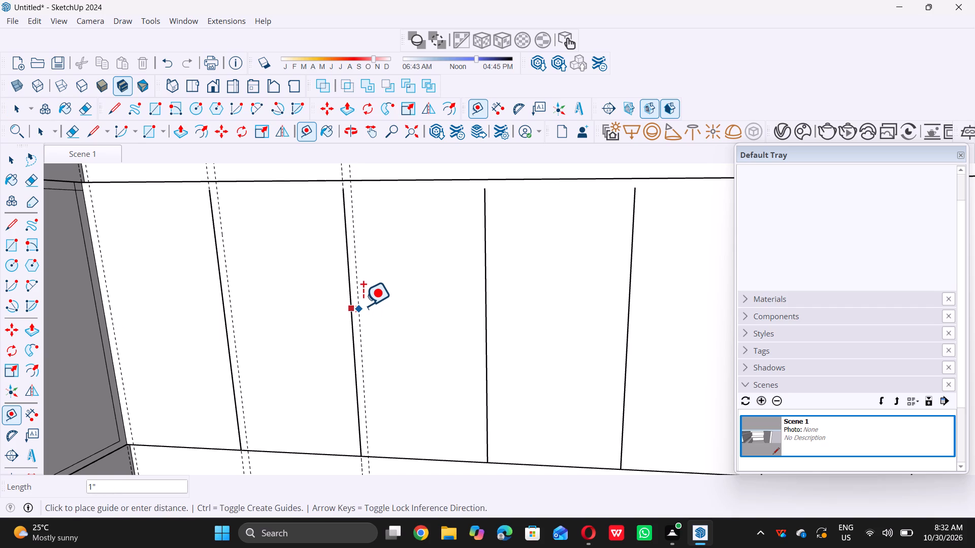
pyautogui.doubleClick(363, 305)
pyautogui.press('space')
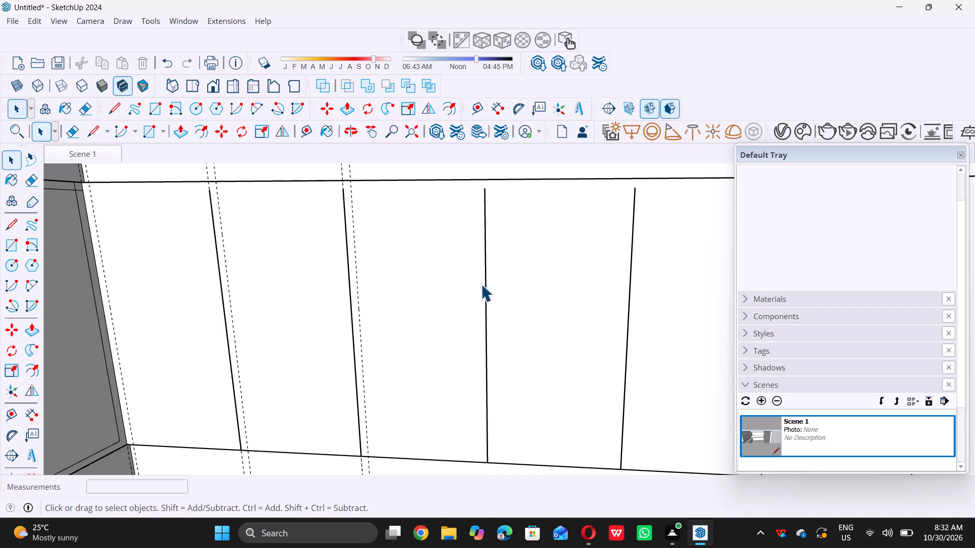
# Place vertical guides on the third divider from the inner corner and 1" beyond it.
pyautogui.press('t')
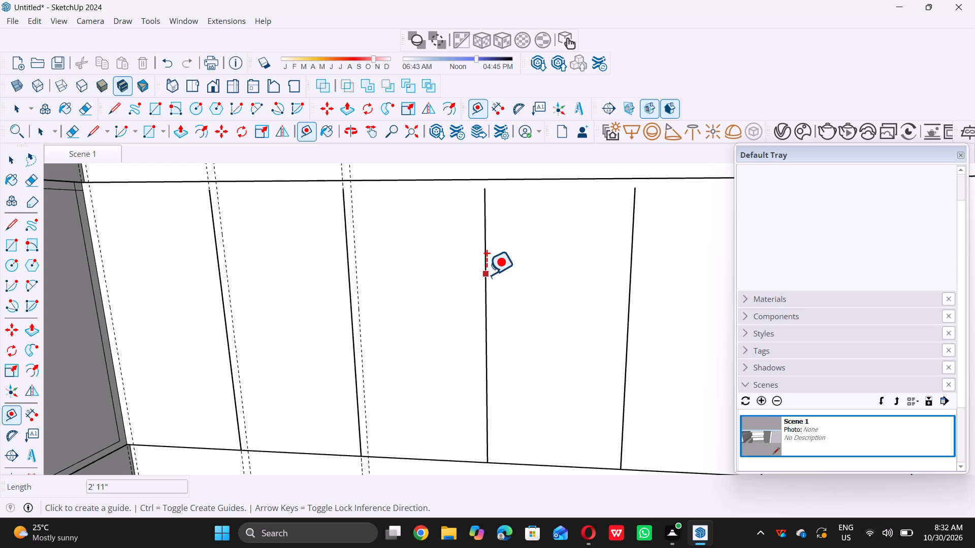
pyautogui.doubleClick(486, 274)
pyautogui.scroll(3, 487, 276)
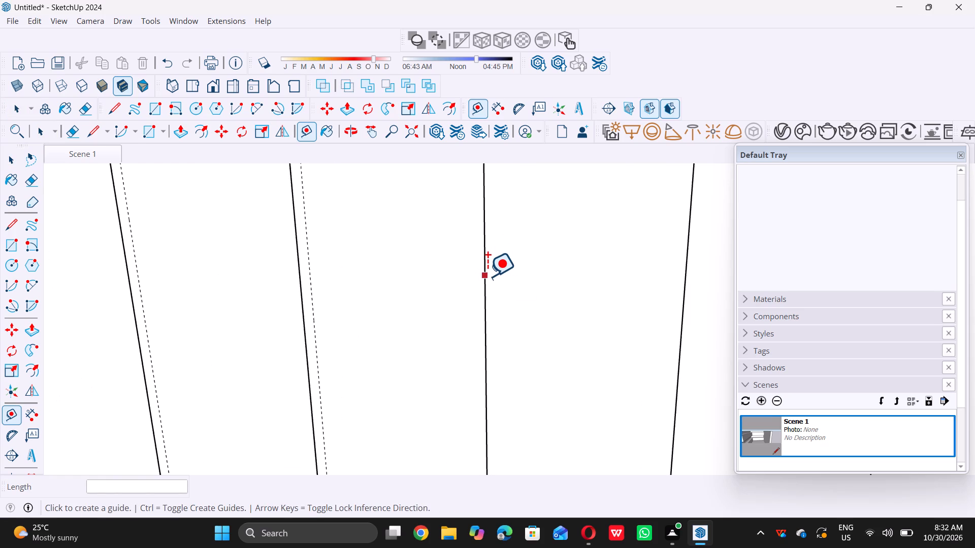
pyautogui.tripleClick(483, 279)
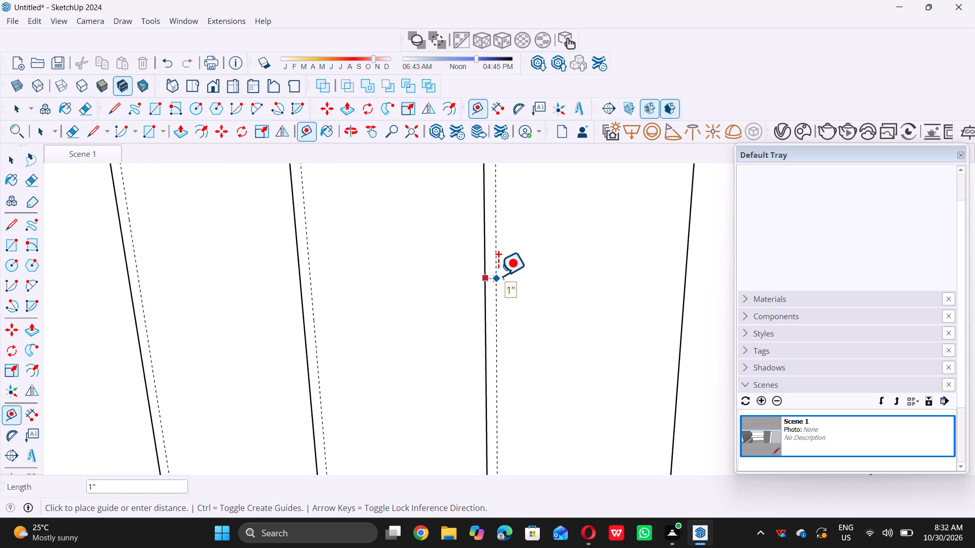
pyautogui.doubleClick(498, 275)
pyautogui.scroll(-7, 393, 313)
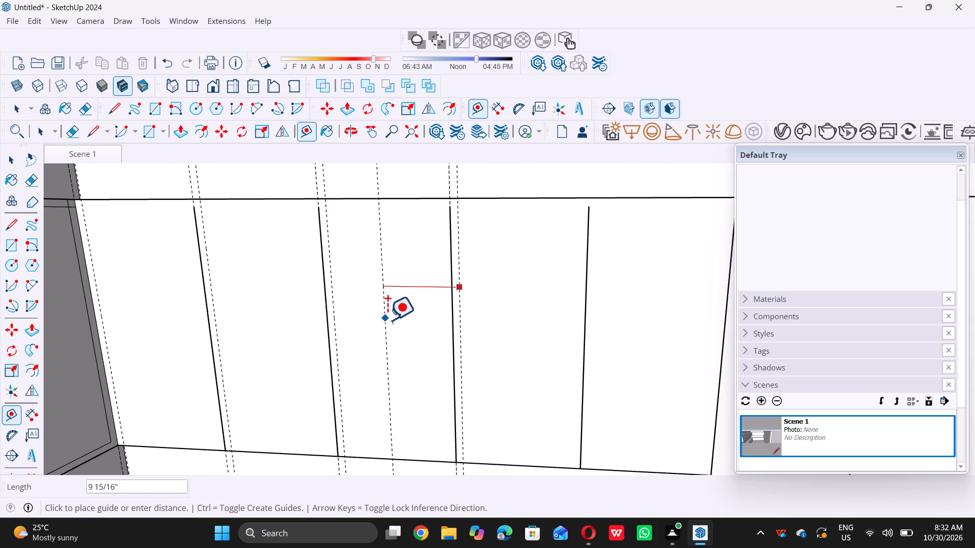
pyautogui.press('space')
# Place a vertical guide 1" beyond the fourth divider from the inner corner on the back upper band.
pyautogui.press('t')
pyautogui.scroll(-10, 378, 330)
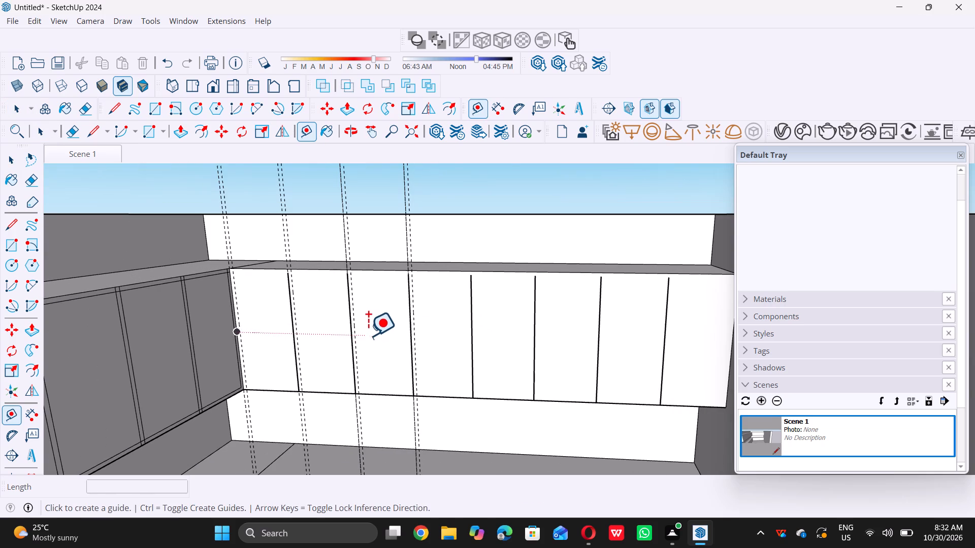
pyautogui.scroll(4, 513, 337)
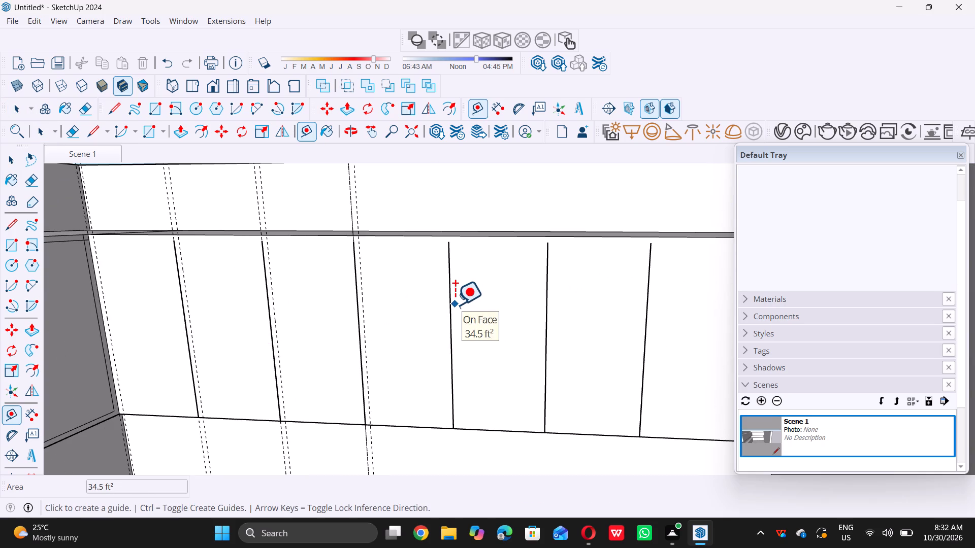
pyautogui.click(453, 303)
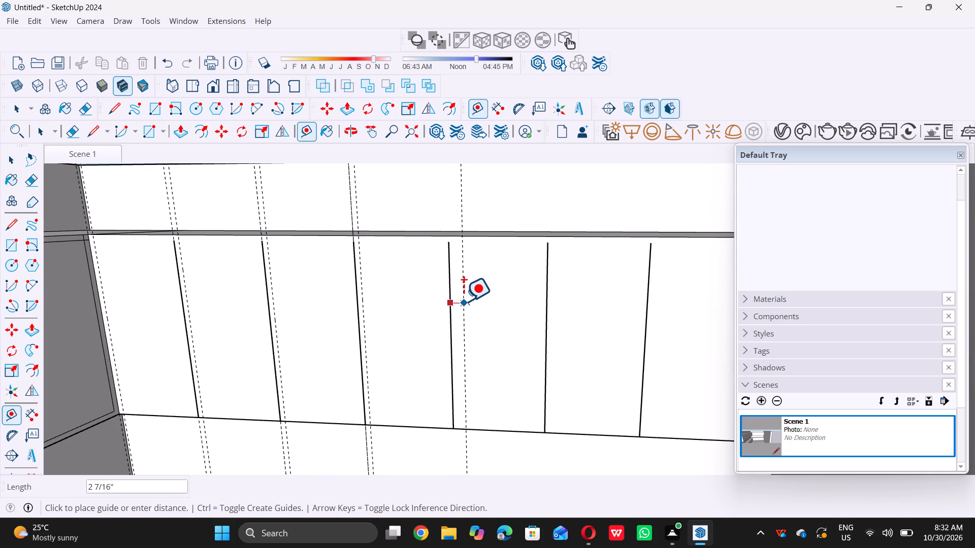
pyautogui.doubleClick(459, 300)
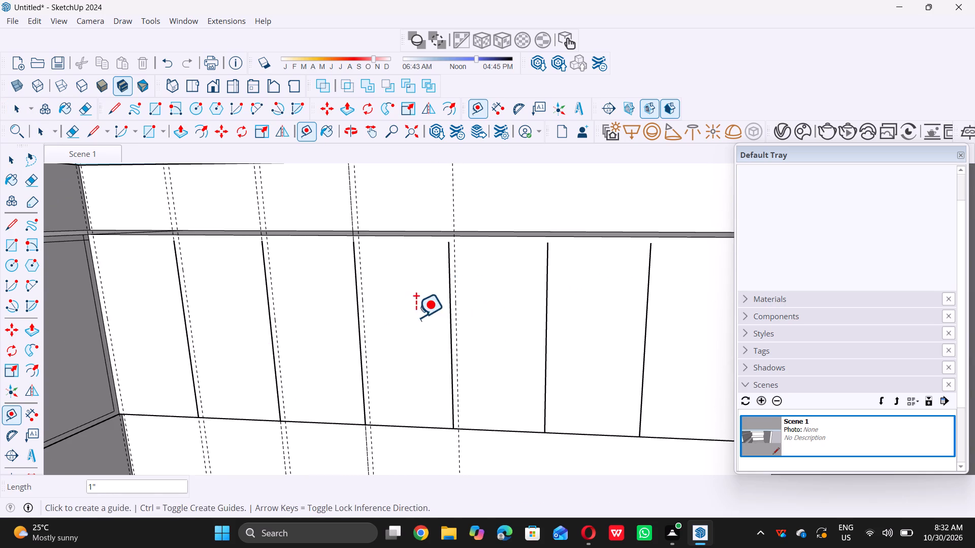
pyautogui.scroll(-4, 382, 335)
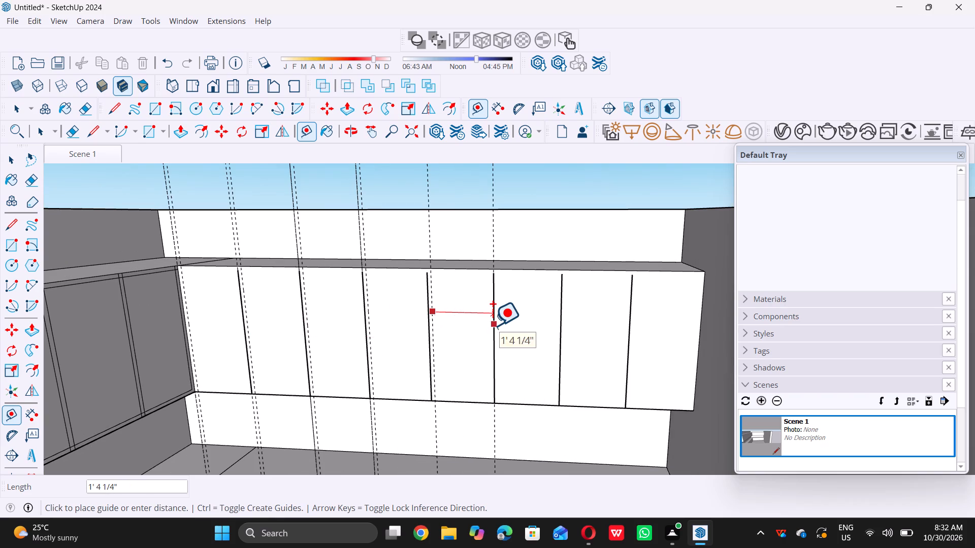
pyautogui.press('space')
# Place vertical guides on the fifth divider from the inner corner and 1" beyond it.
pyautogui.press('t')
pyautogui.scroll(-5, 446, 357)
pyautogui.scroll(3, 527, 336)
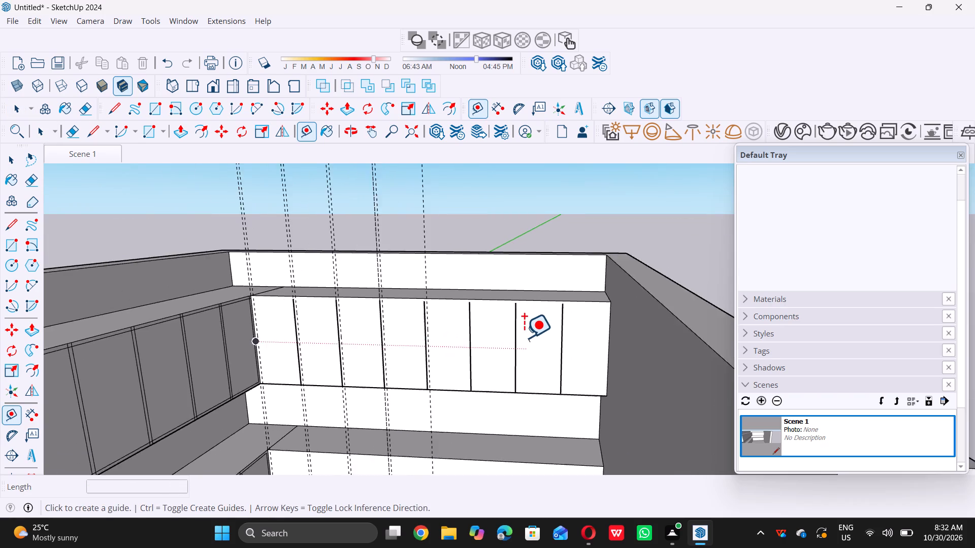
pyautogui.scroll(3, 524, 337)
pyautogui.scroll(2, 462, 347)
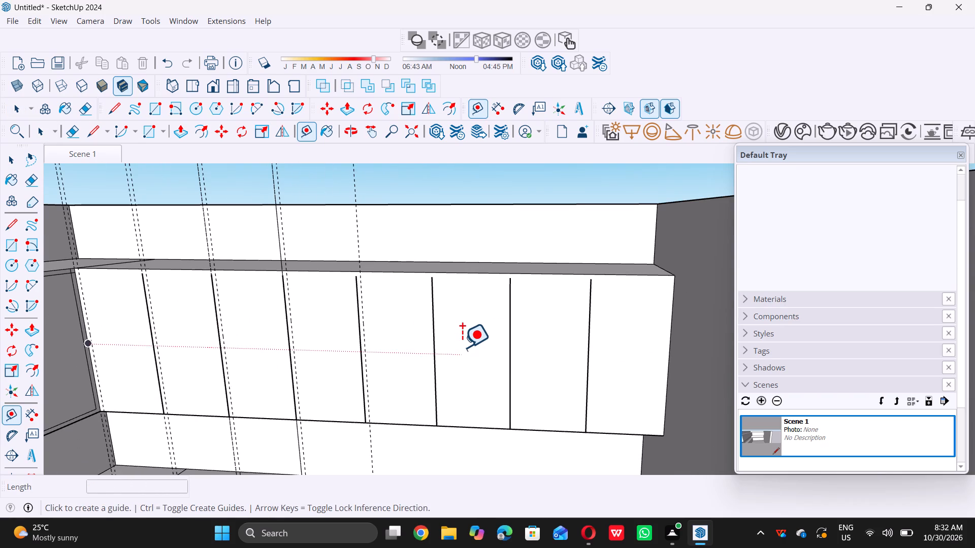
pyautogui.scroll(2, 462, 347)
pyautogui.tripleClick(418, 321)
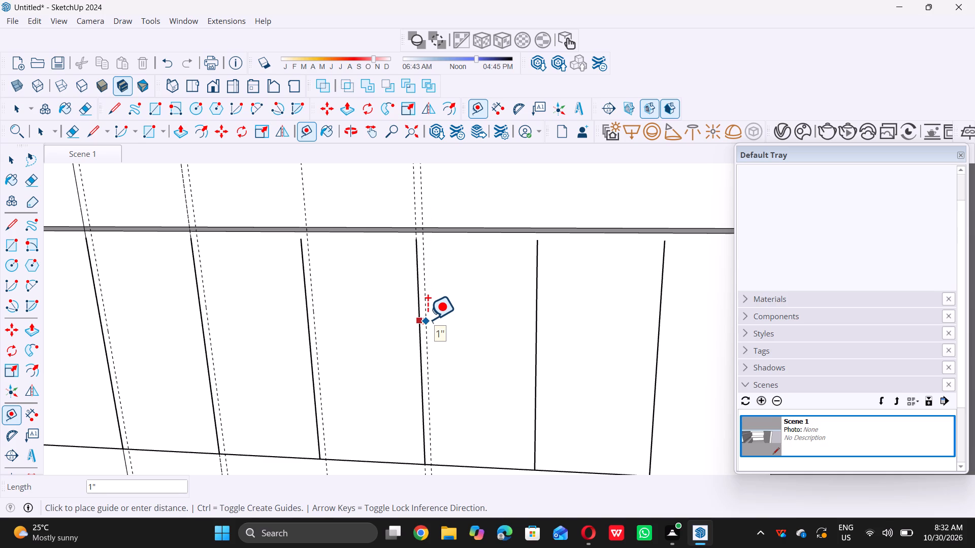
pyautogui.click(429, 319)
# Place a vertical guide about 1" beyond the sixth divider from the inner corner.
pyautogui.scroll(-4, 373, 354)
pyautogui.scroll(3, 528, 339)
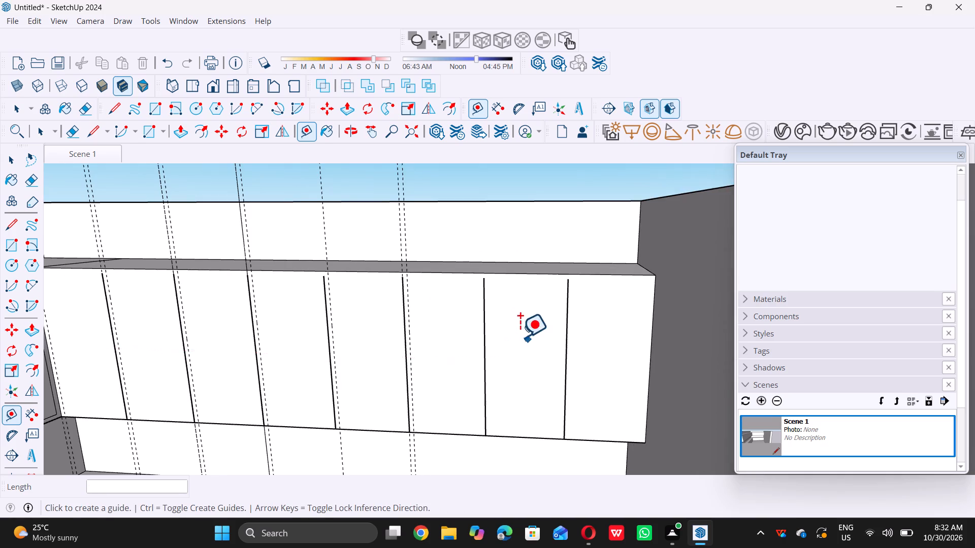
pyautogui.scroll(1, 520, 337)
pyautogui.click(463, 335)
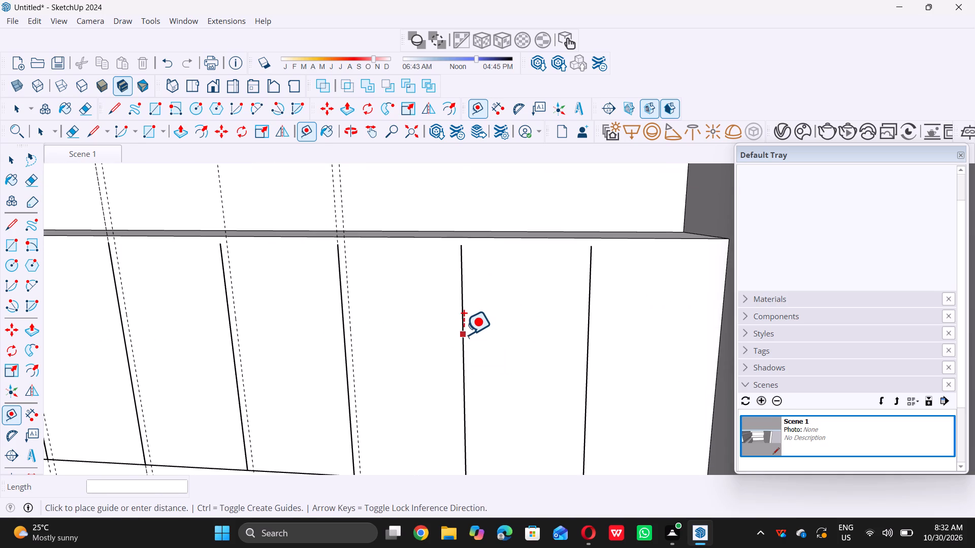
pyautogui.doubleClick(476, 331)
pyautogui.scroll(-3, 400, 365)
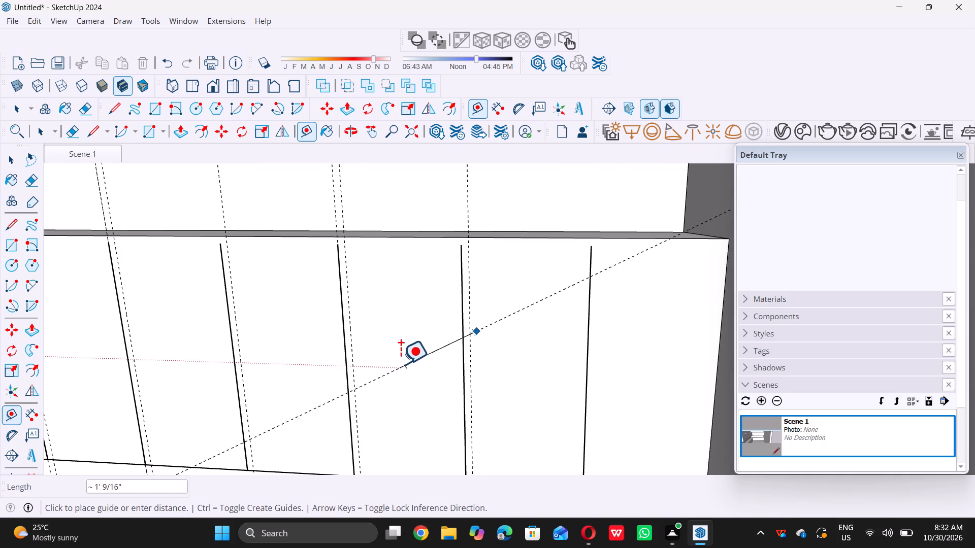
pyautogui.scroll(-2, 401, 364)
pyautogui.press('space')
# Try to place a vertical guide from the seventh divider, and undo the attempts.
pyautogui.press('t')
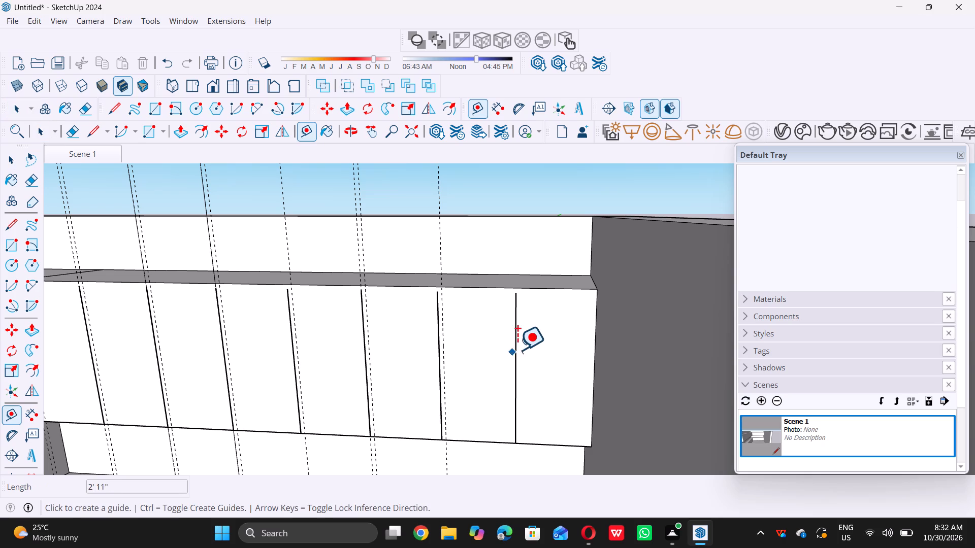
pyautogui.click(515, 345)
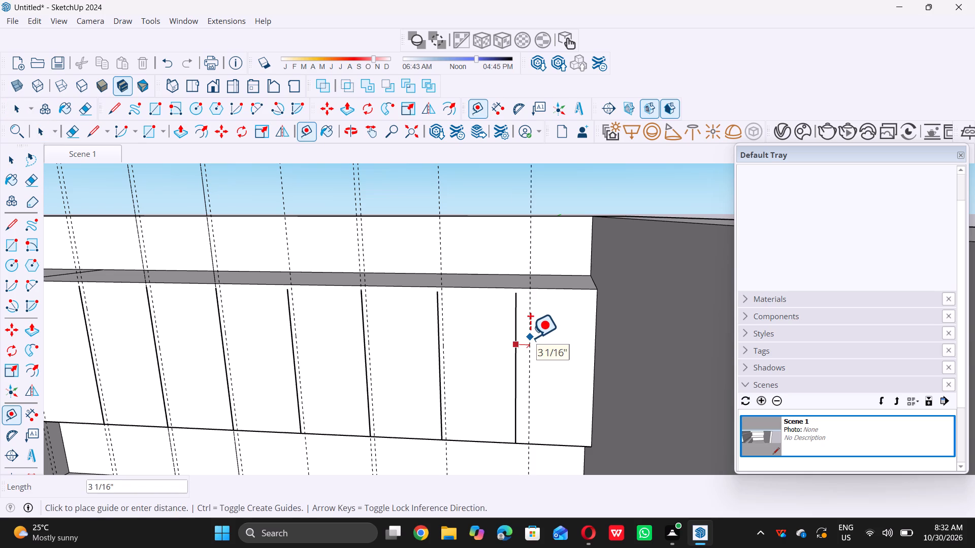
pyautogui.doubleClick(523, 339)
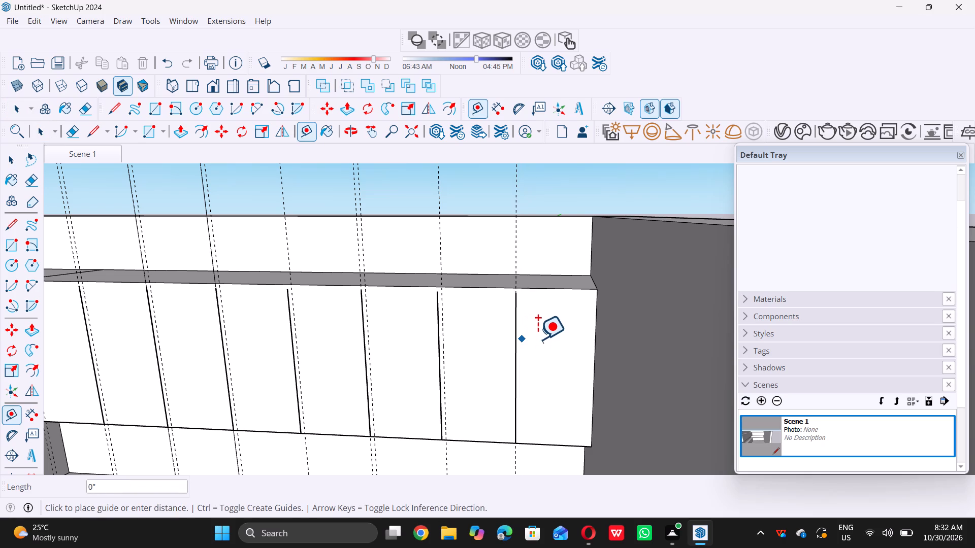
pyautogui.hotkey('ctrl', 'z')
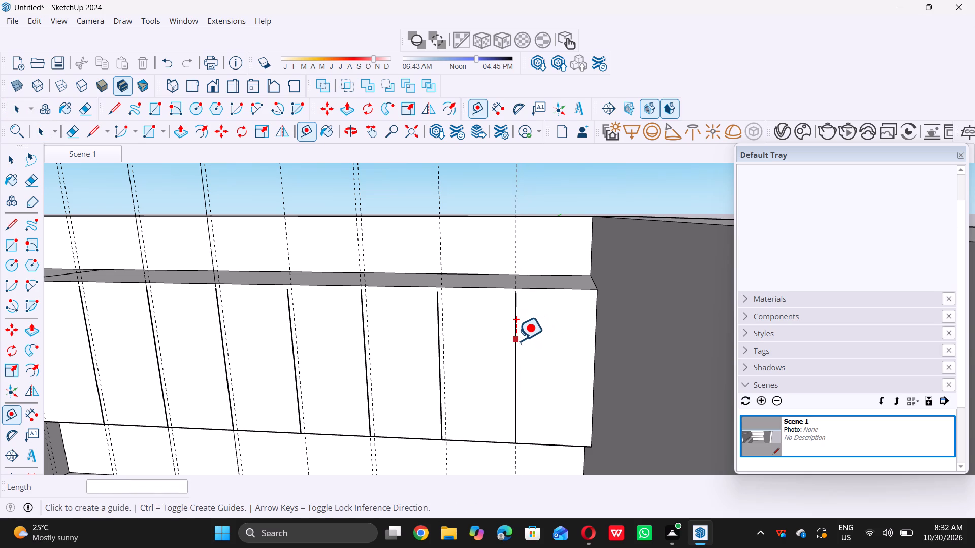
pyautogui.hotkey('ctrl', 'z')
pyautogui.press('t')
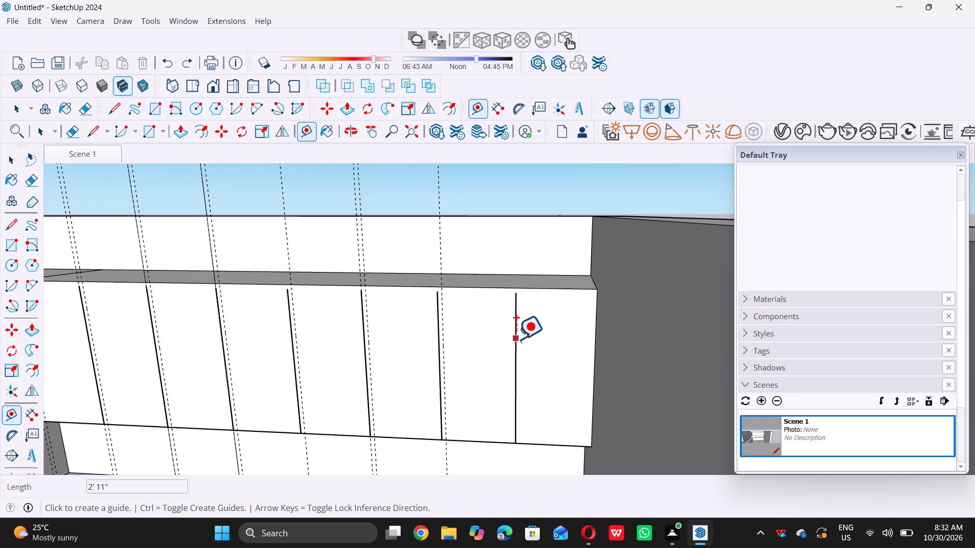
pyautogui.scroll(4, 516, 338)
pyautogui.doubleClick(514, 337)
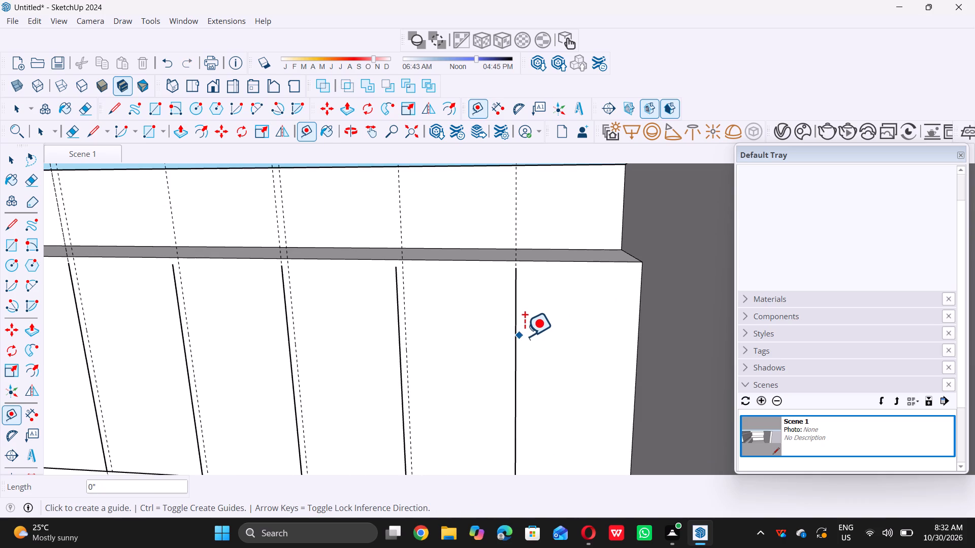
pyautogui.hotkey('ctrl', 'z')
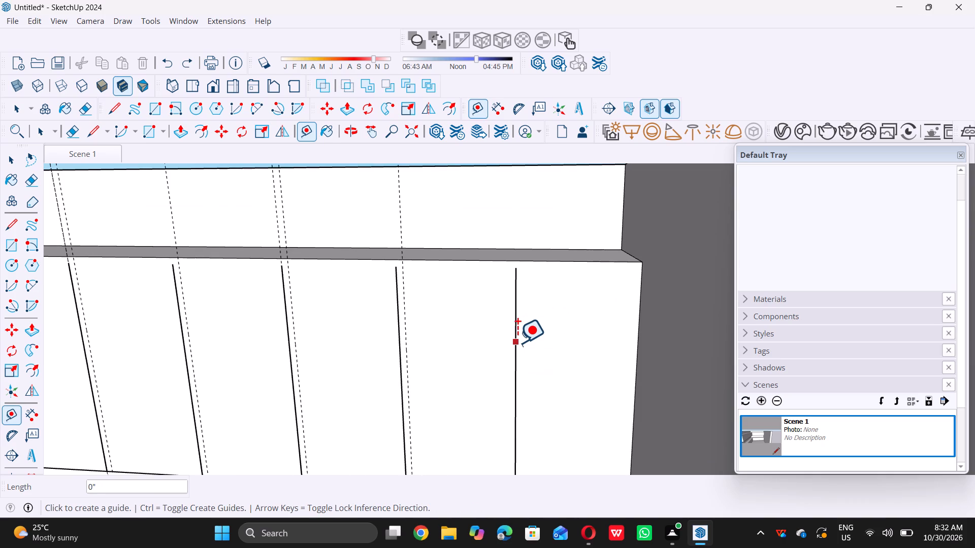
# Place vertical guides on the seventh divider from the inner corner and 1" beyond it.
pyautogui.press('t')
pyautogui.doubleClick(517, 343)
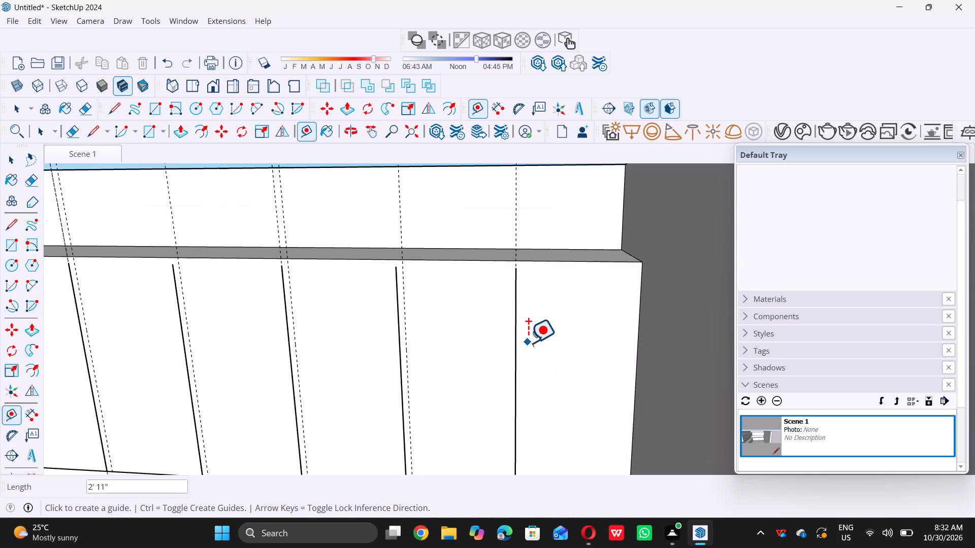
pyautogui.doubleClick(517, 338)
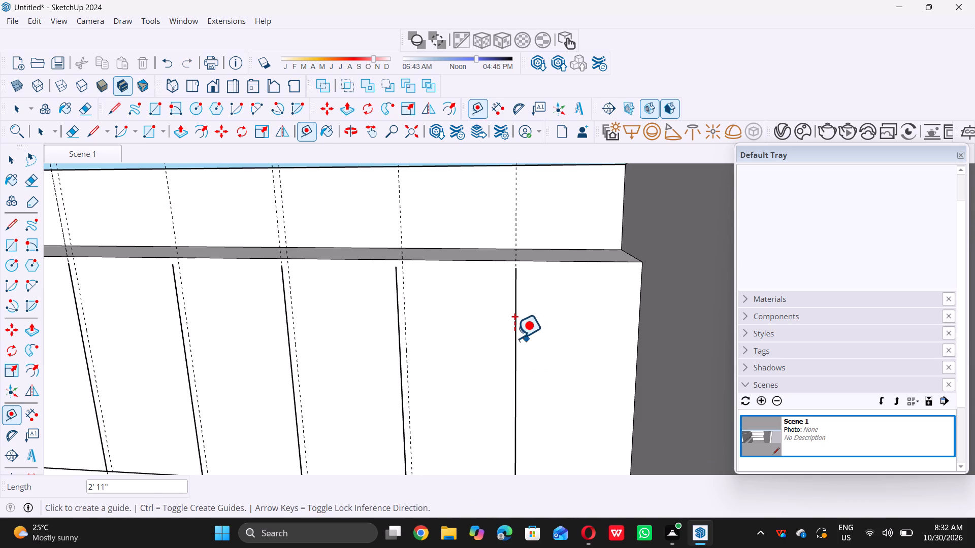
pyautogui.scroll(4, 514, 334)
pyautogui.click(514, 331)
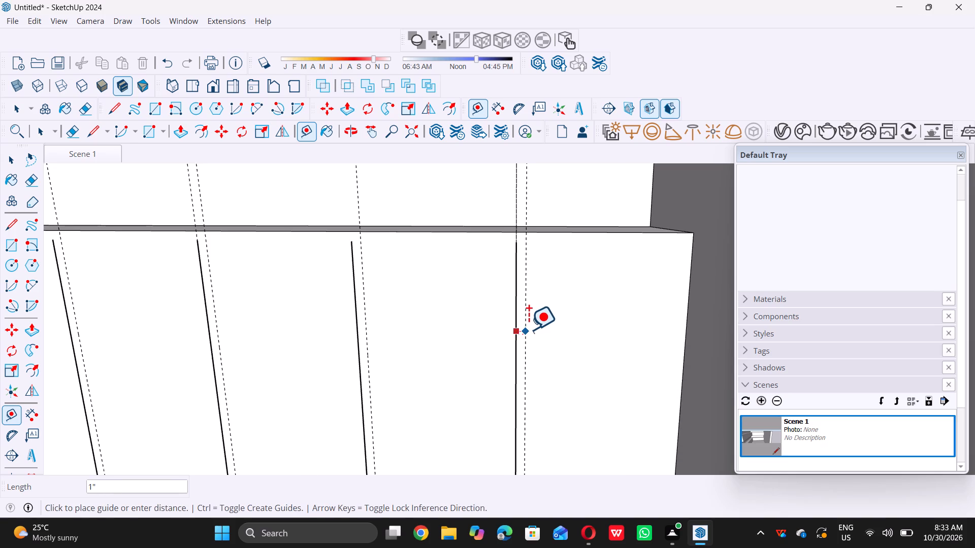
pyautogui.tripleClick(528, 329)
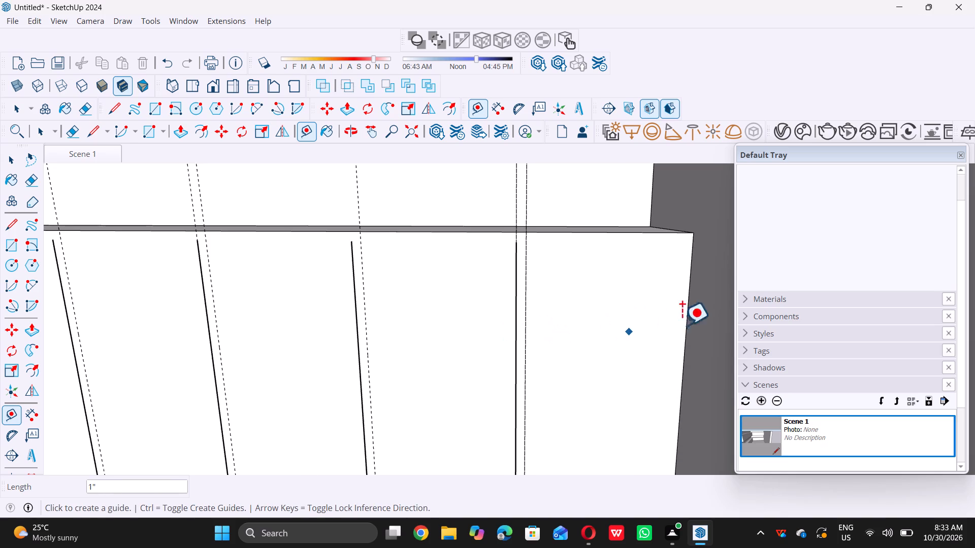
# Place a vertical guide on the back band's end edge beyond the seventh divider.
pyautogui.doubleClick(684, 324)
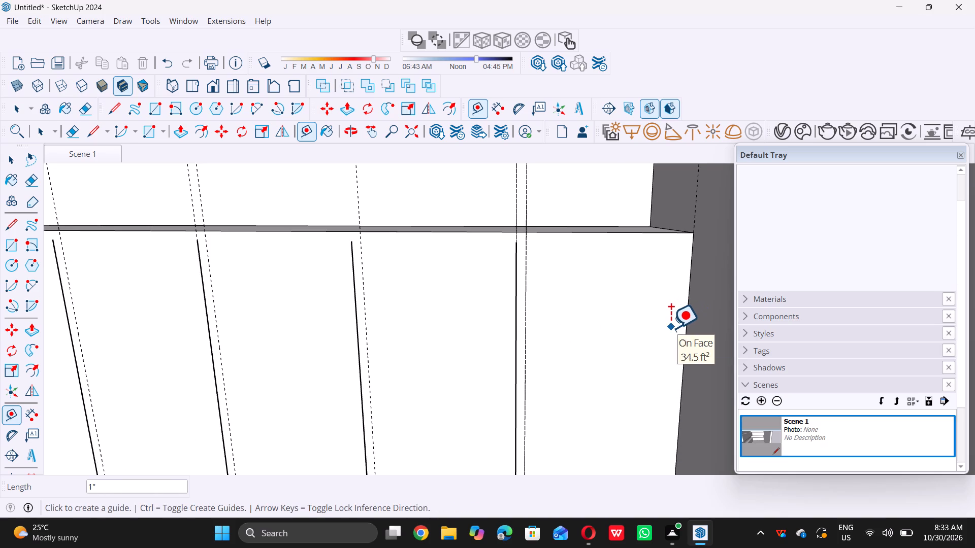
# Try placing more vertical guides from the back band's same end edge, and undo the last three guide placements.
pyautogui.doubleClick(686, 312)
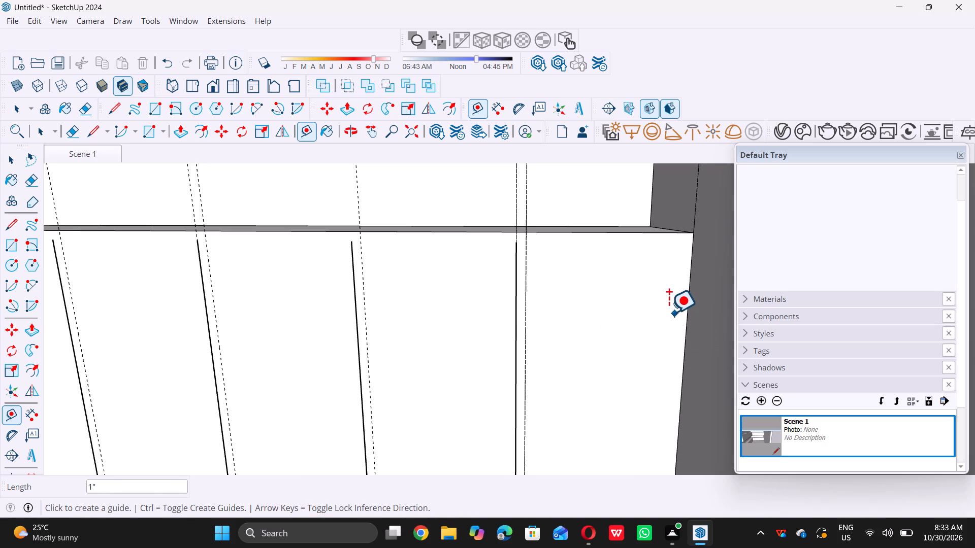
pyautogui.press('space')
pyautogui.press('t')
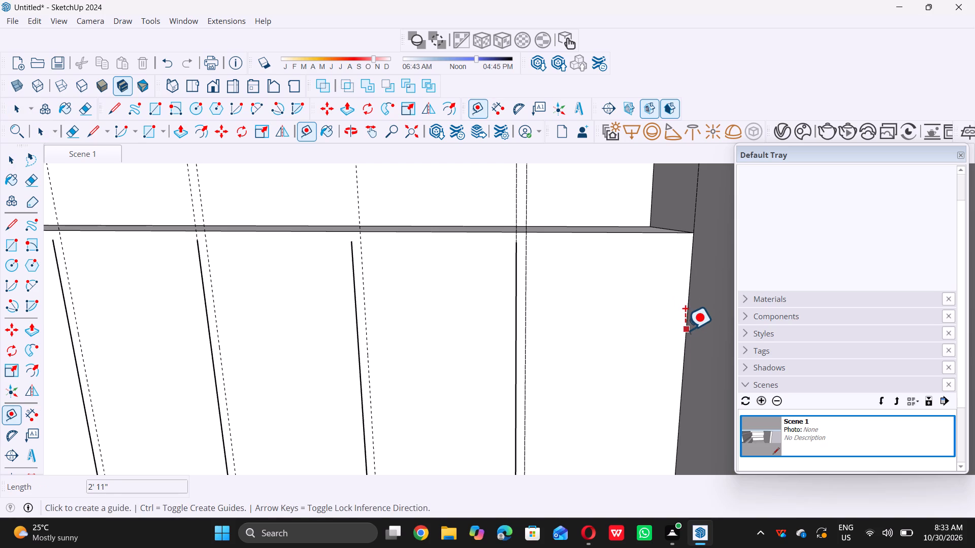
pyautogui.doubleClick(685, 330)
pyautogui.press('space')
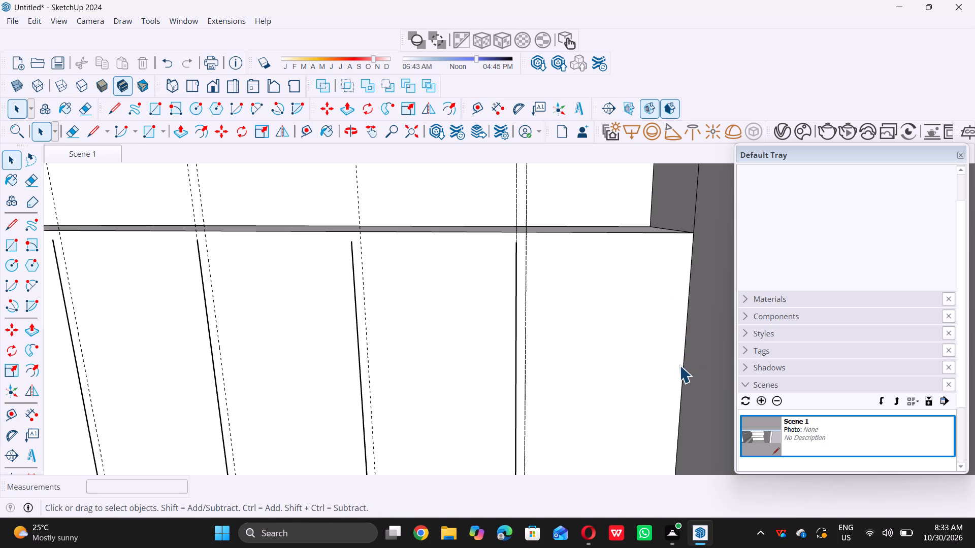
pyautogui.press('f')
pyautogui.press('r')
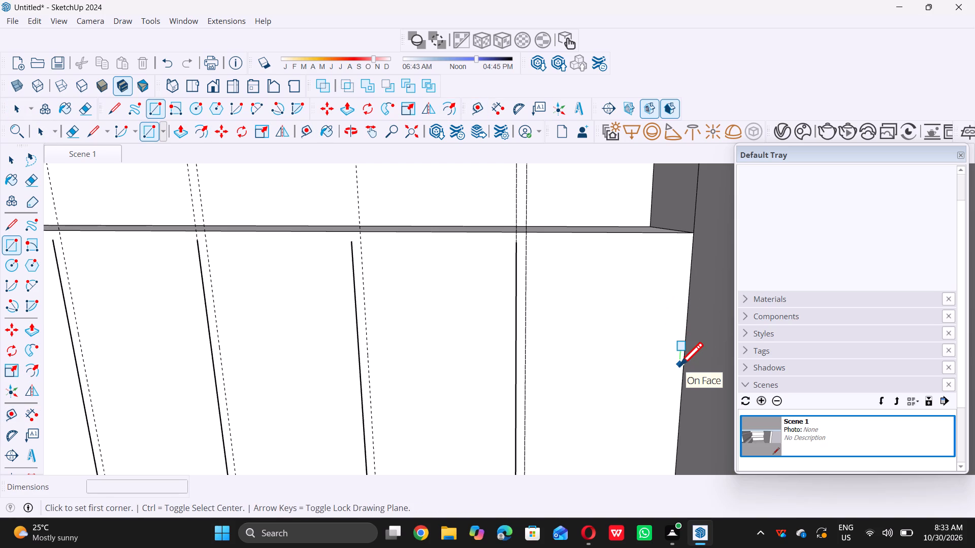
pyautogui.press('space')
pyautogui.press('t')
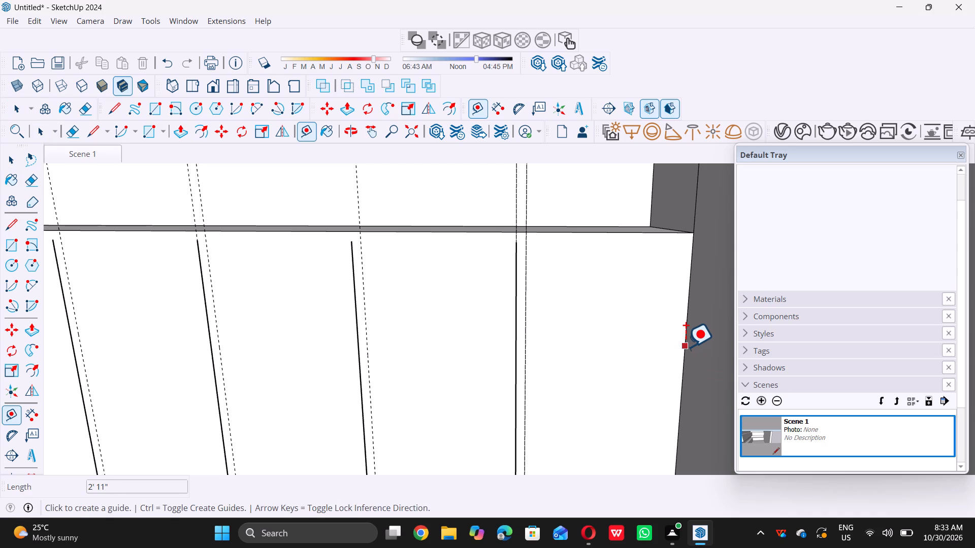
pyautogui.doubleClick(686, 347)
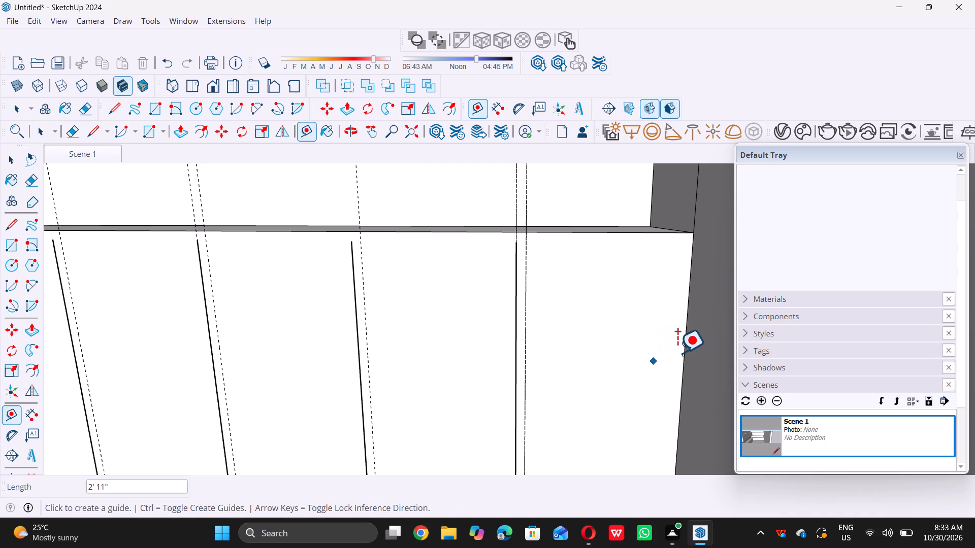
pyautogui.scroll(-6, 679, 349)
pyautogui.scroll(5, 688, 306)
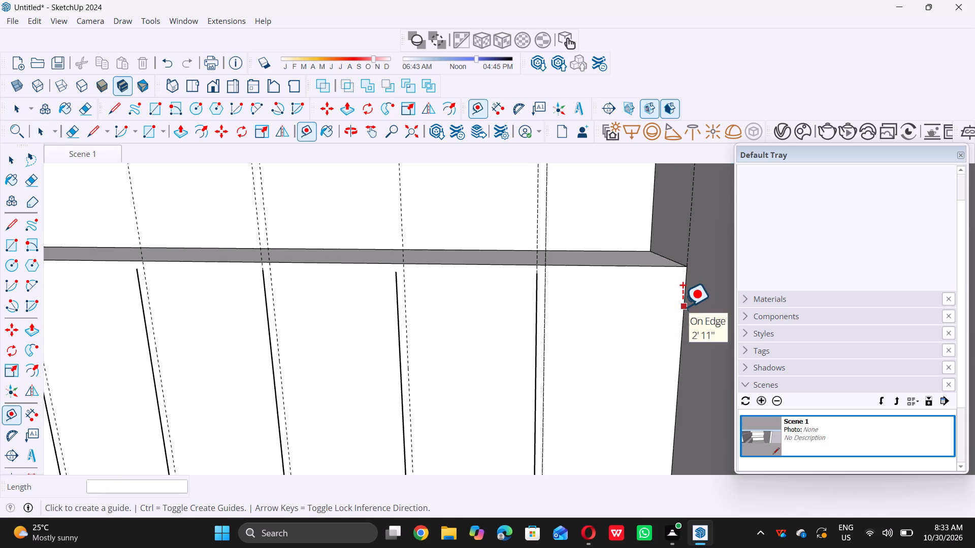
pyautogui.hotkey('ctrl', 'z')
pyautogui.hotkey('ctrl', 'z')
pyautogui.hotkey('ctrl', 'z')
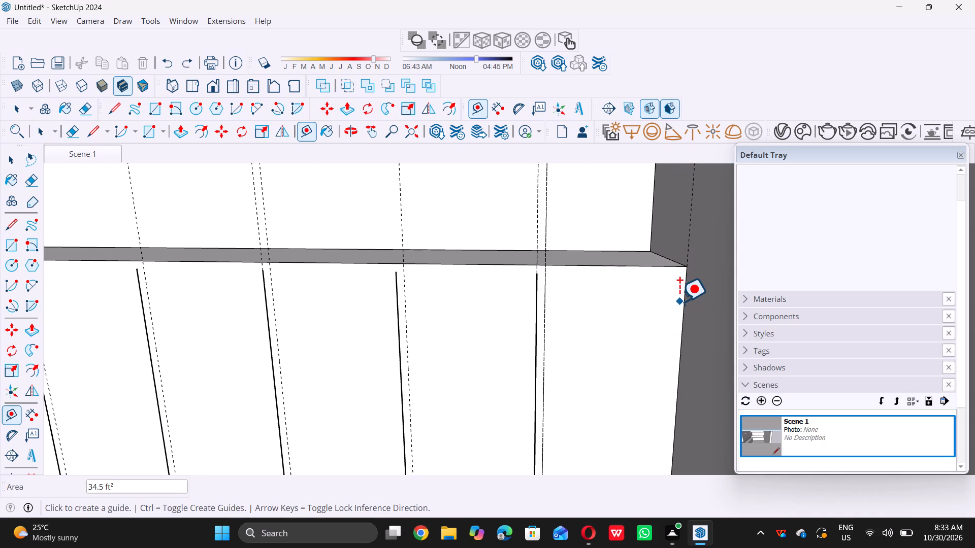
# Undo the last guide placement and place a vertical guide 1" inward from the upper back band's end edge.
pyautogui.hotkey('ctrl', 'z')
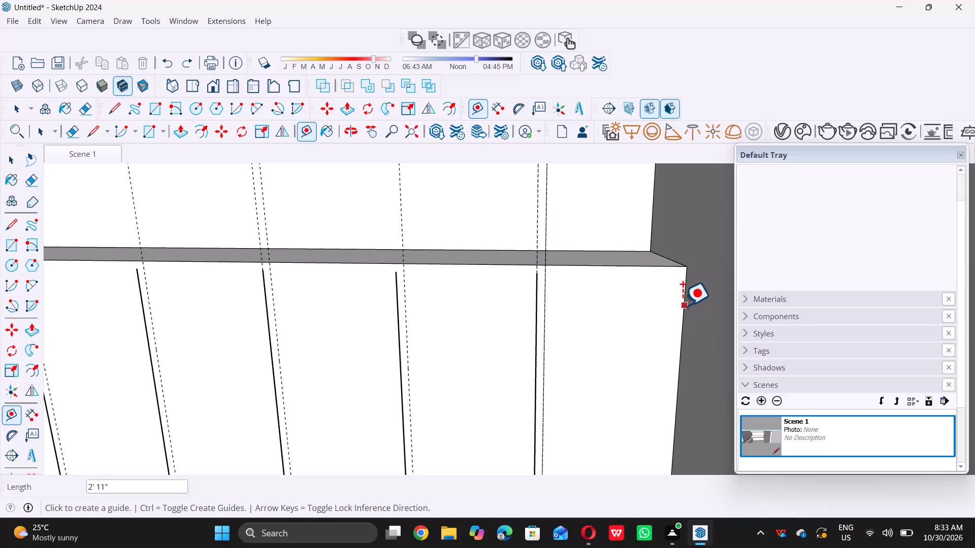
pyautogui.doubleClick(683, 305)
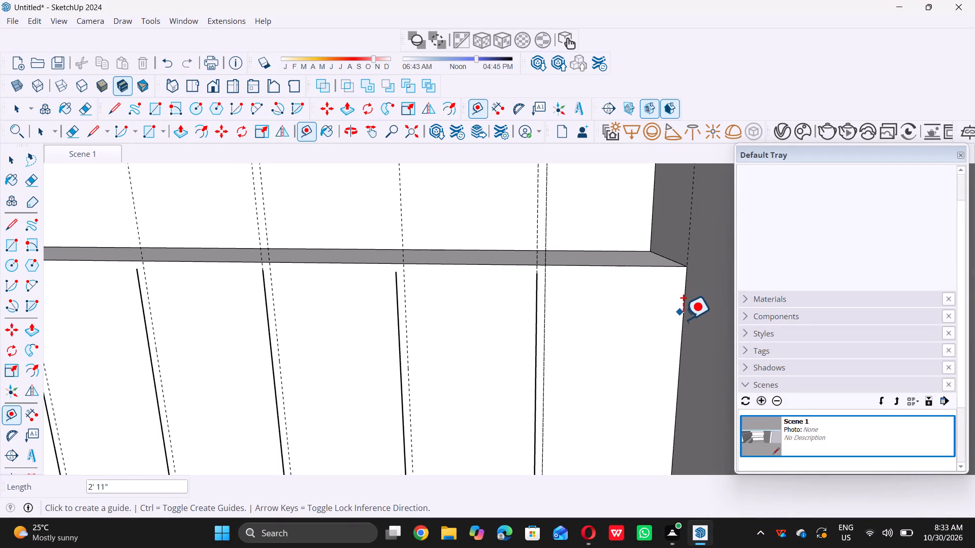
pyautogui.tripleClick(683, 319)
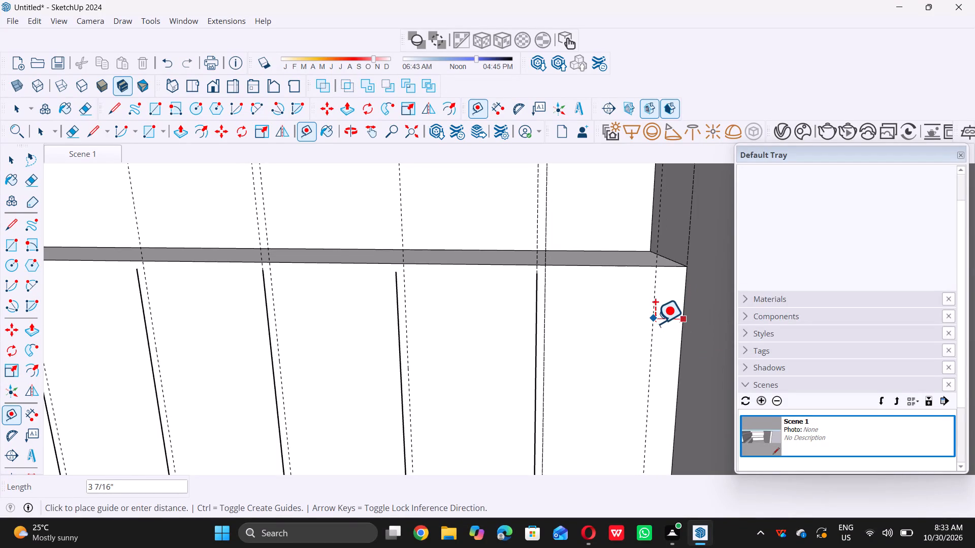
pyautogui.press('1')
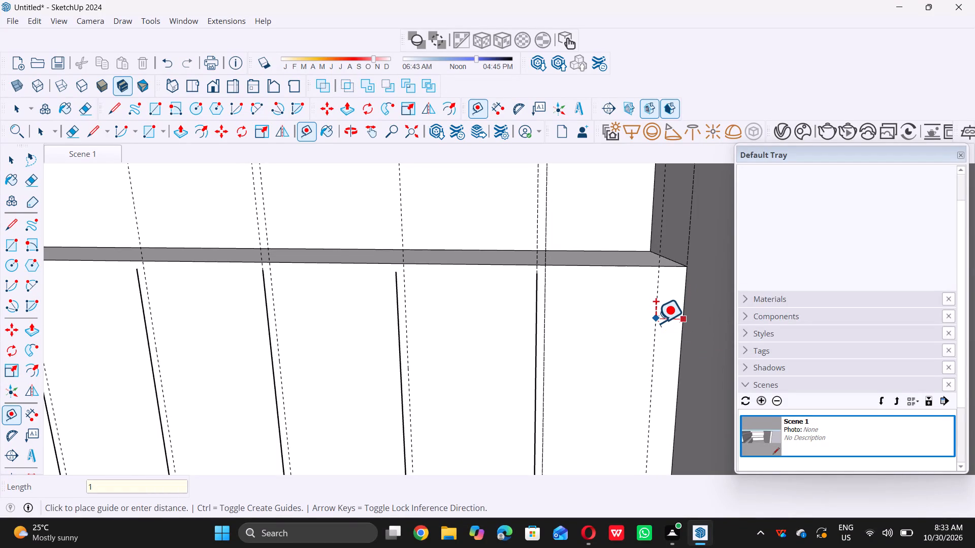
pyautogui.hotkey('shift', '"')
pyautogui.press('Return')
pyautogui.press('space')
pyautogui.scroll(-2, 640, 291)
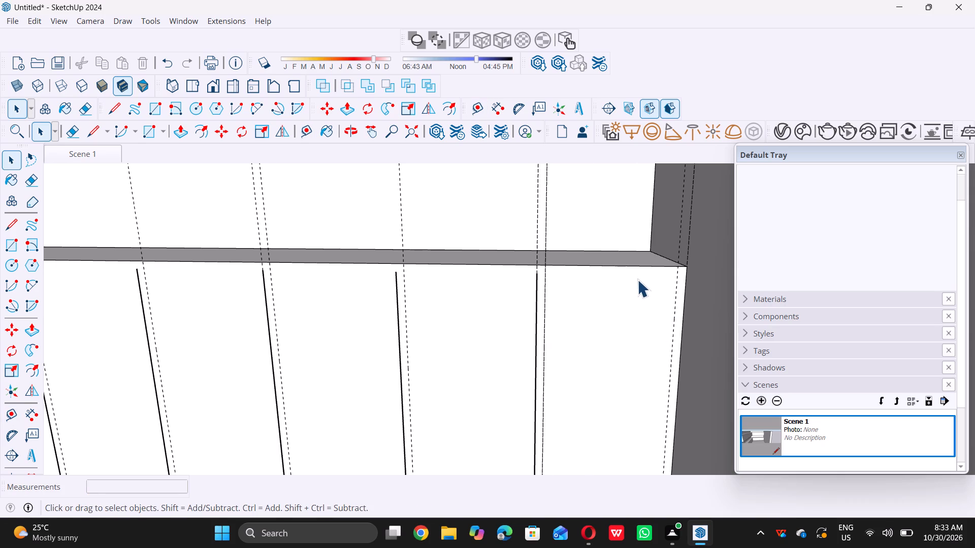
pyautogui.scroll(-3, 637, 280)
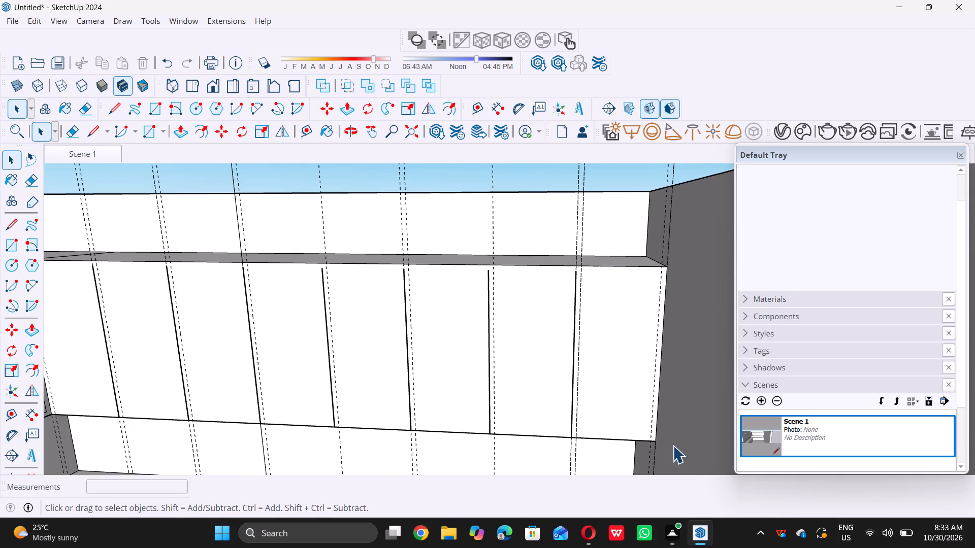
# Place a horizontal guide 1" below the top edge of the upper back band's front face.
pyautogui.press('t')
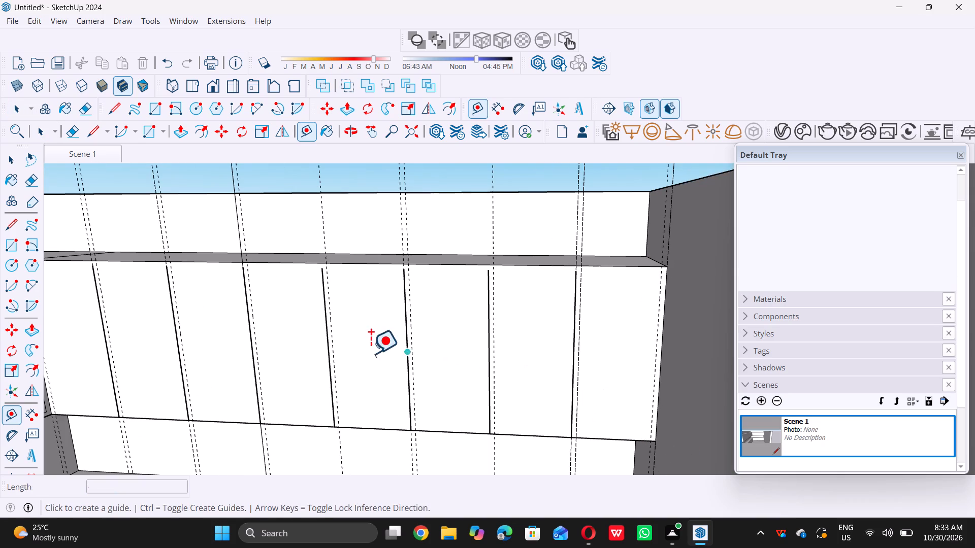
pyautogui.doubleClick(362, 265)
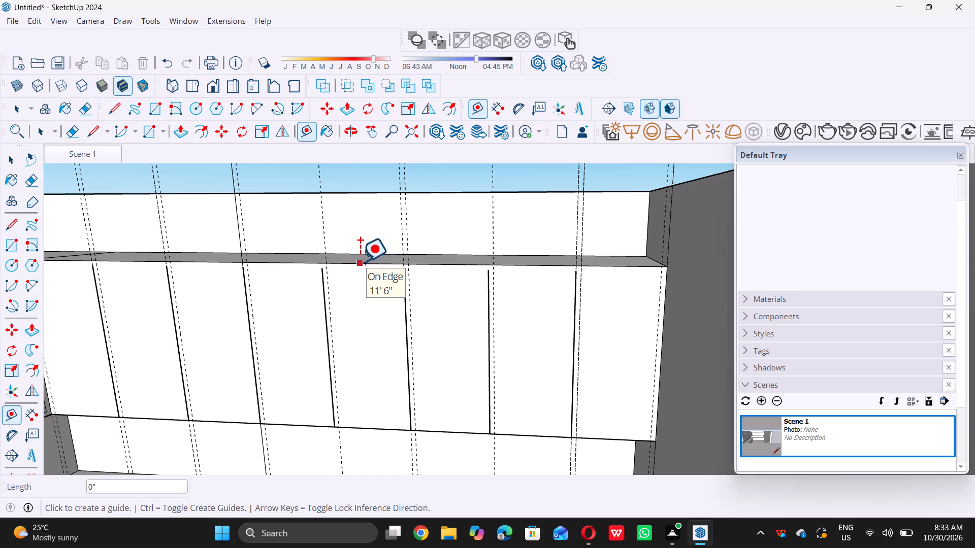
pyautogui.click(360, 261)
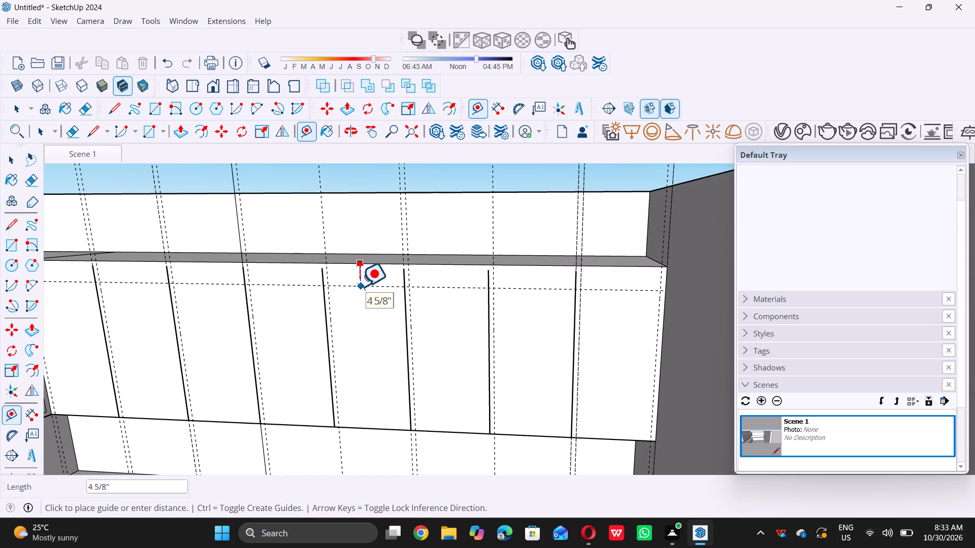
pyautogui.press('1')
pyautogui.hotkey('shift', '"')
pyautogui.press('Return')
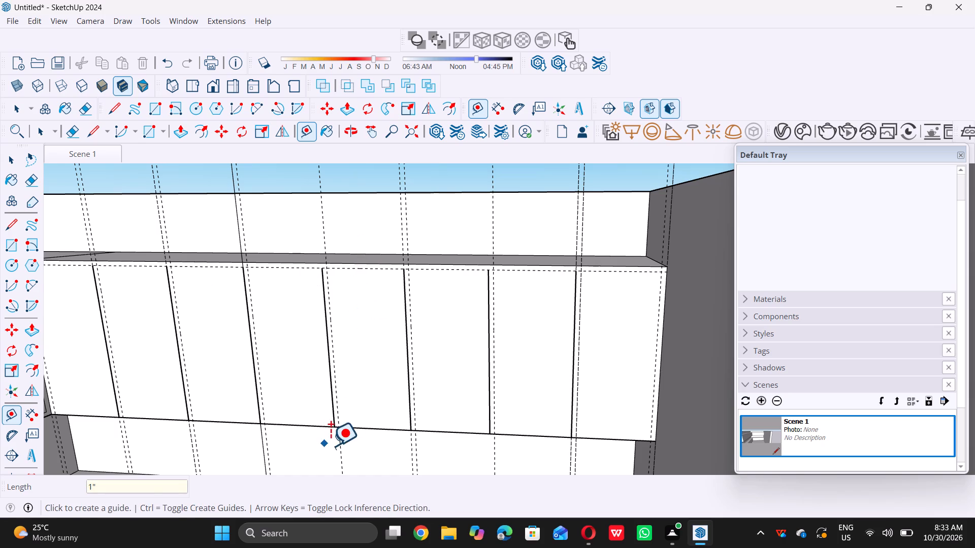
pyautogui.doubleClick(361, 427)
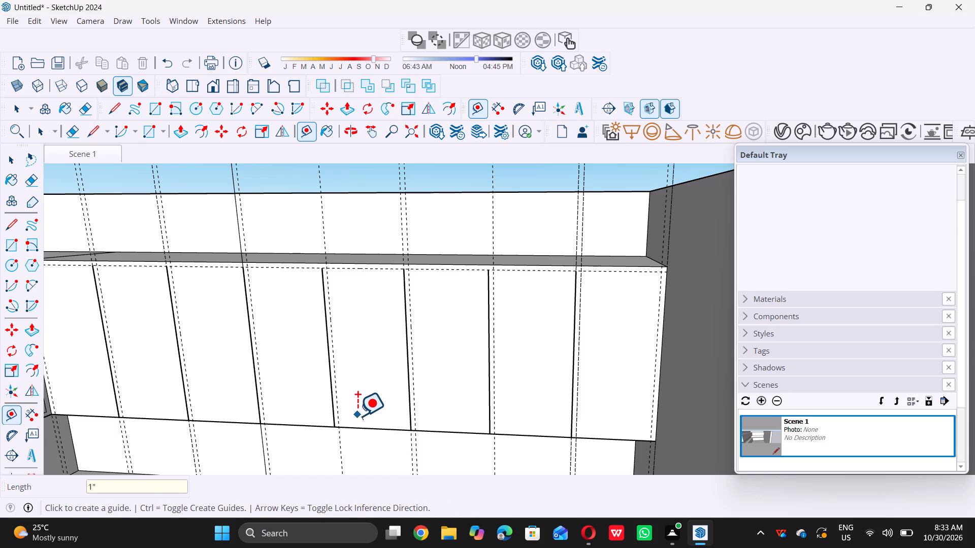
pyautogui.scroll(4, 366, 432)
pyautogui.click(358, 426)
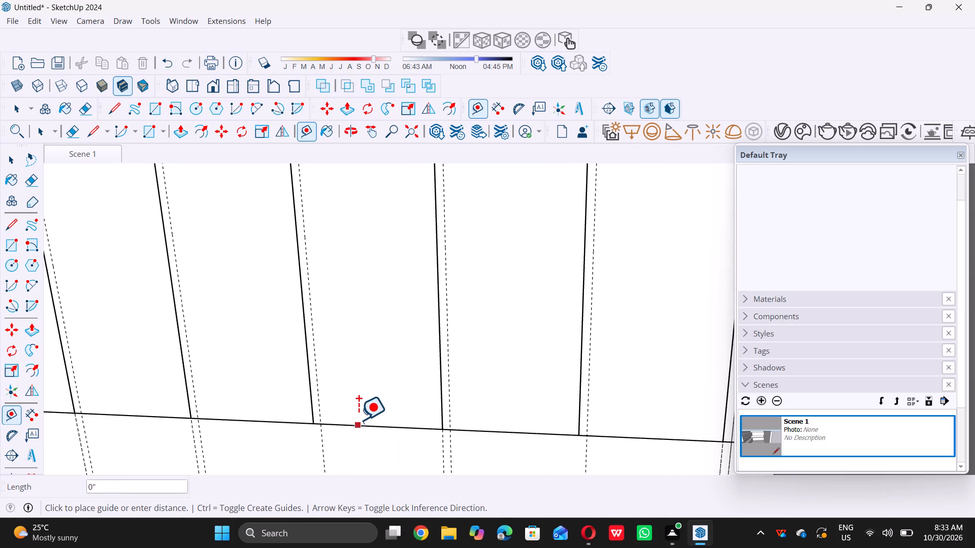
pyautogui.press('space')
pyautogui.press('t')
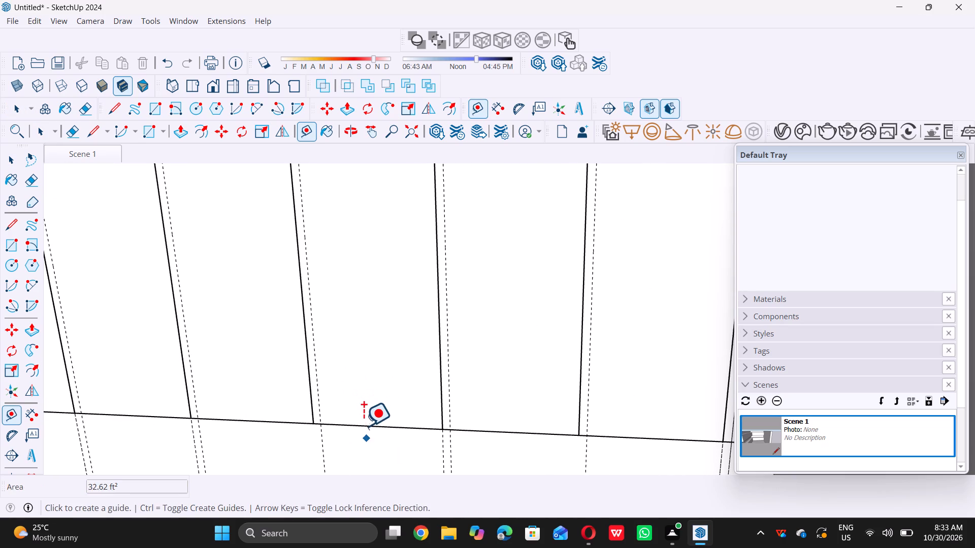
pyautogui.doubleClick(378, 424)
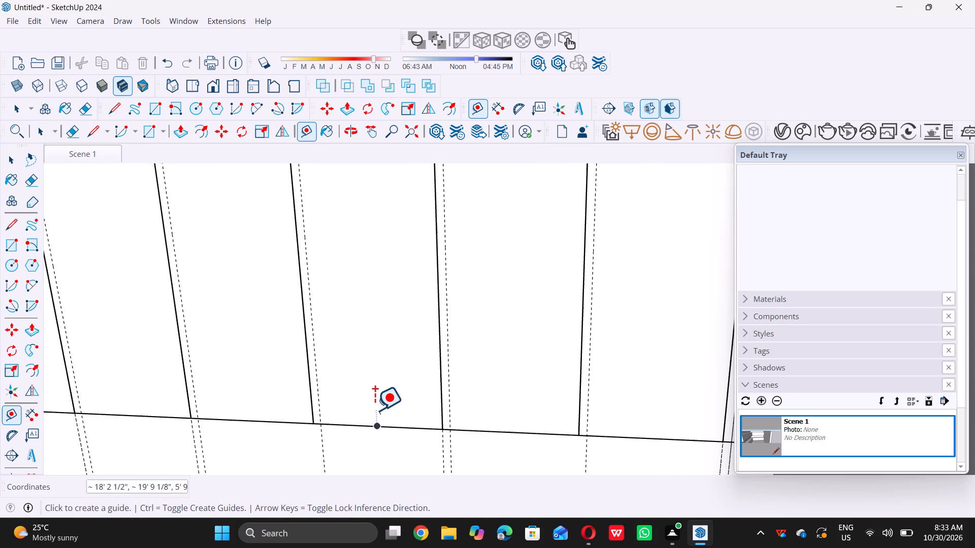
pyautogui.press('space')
# Place a horizontal guide 1" above the bottom edge of the upper back band's front face.
pyautogui.press('t')
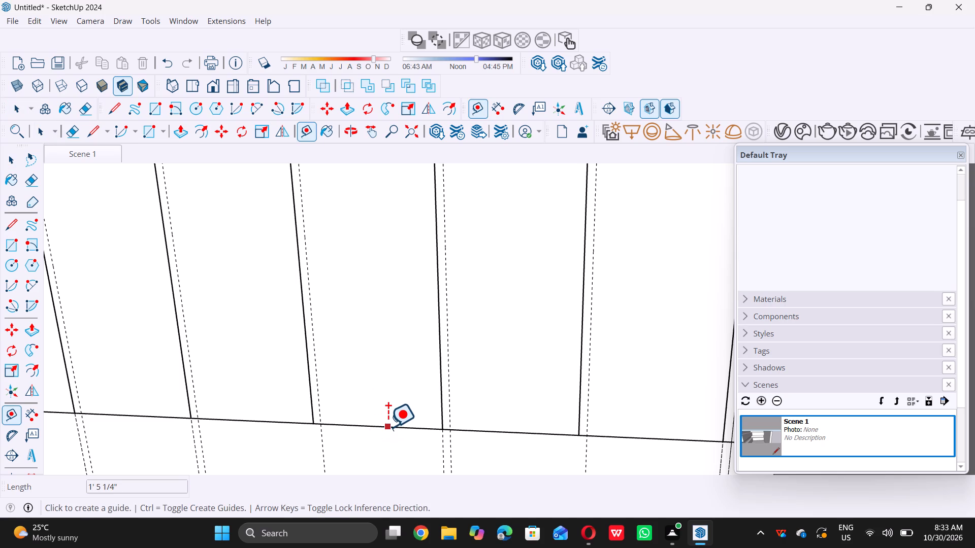
pyautogui.click(389, 426)
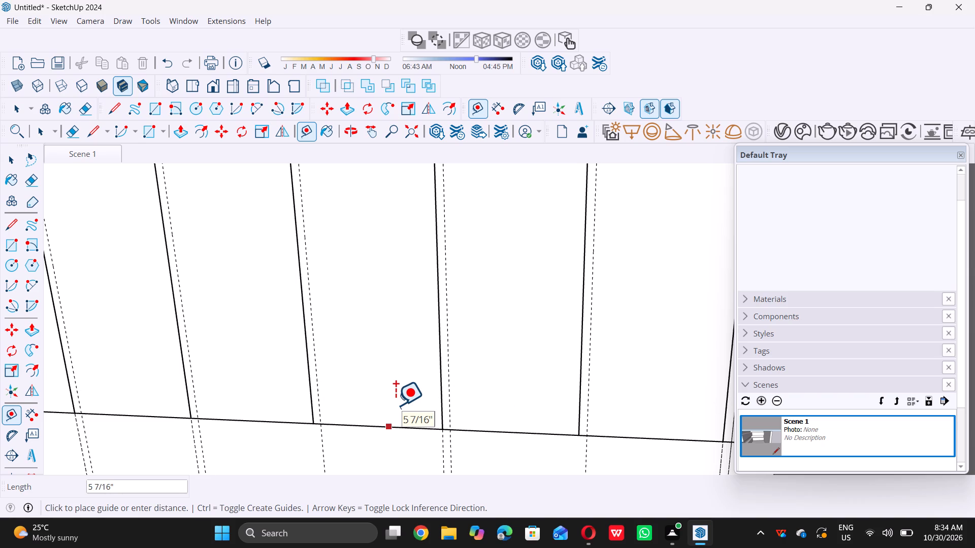
pyautogui.press('1')
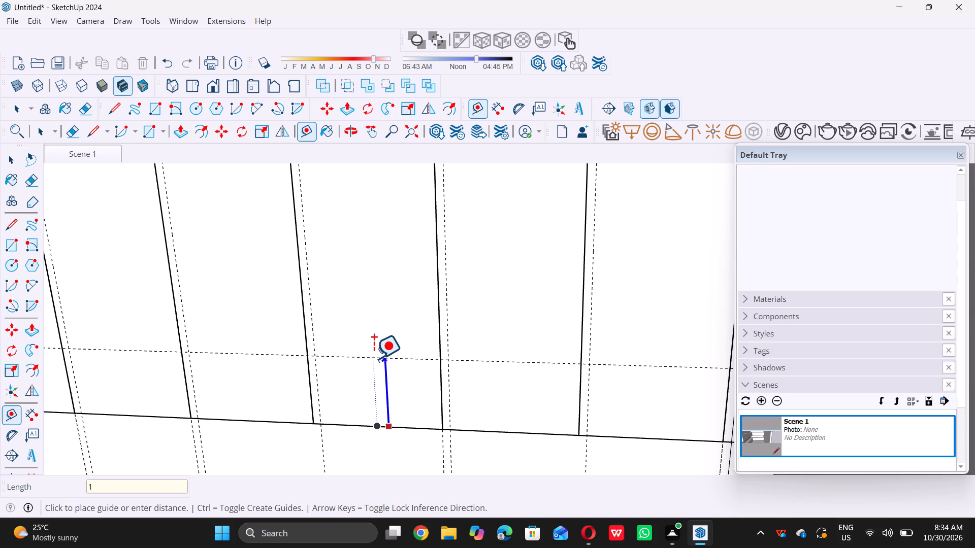
pyautogui.hotkey('shift', '"')
pyautogui.press('Return')
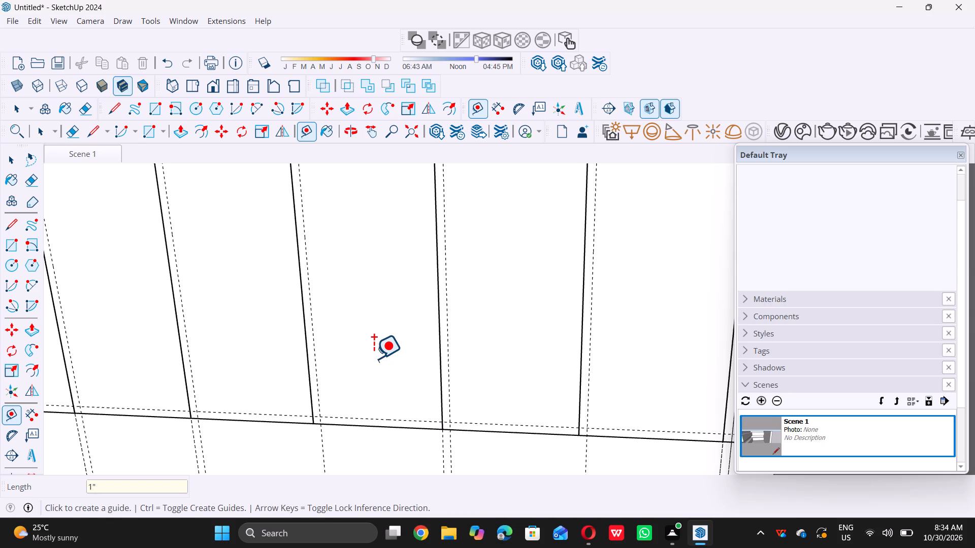
pyautogui.press('space')
pyautogui.scroll(-10, 453, 369)
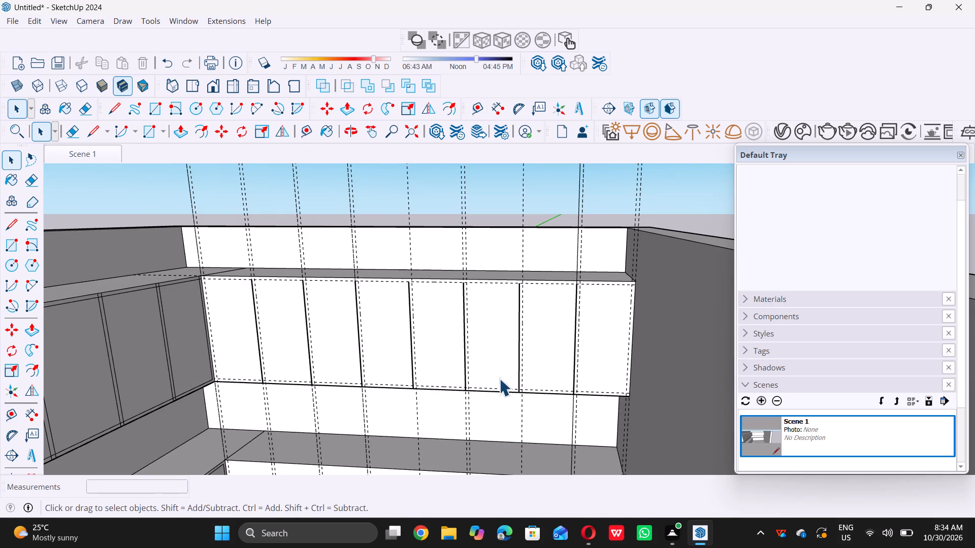
# Draw a 2' 10" by 1' 3 1/4" rectangle between the guides on the eighth back upper door panel, beyond the seventh divider.
pyautogui.scroll(8, 644, 323)
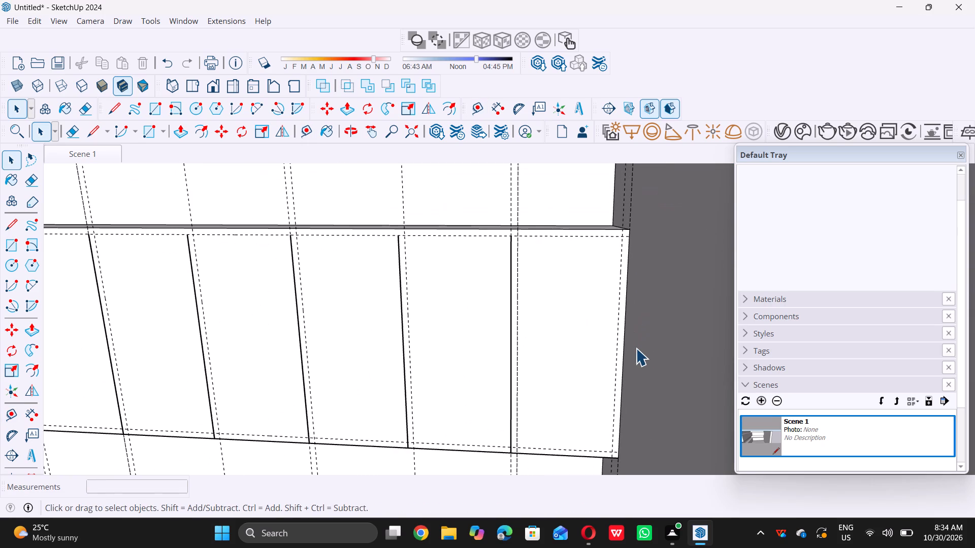
pyautogui.press('r')
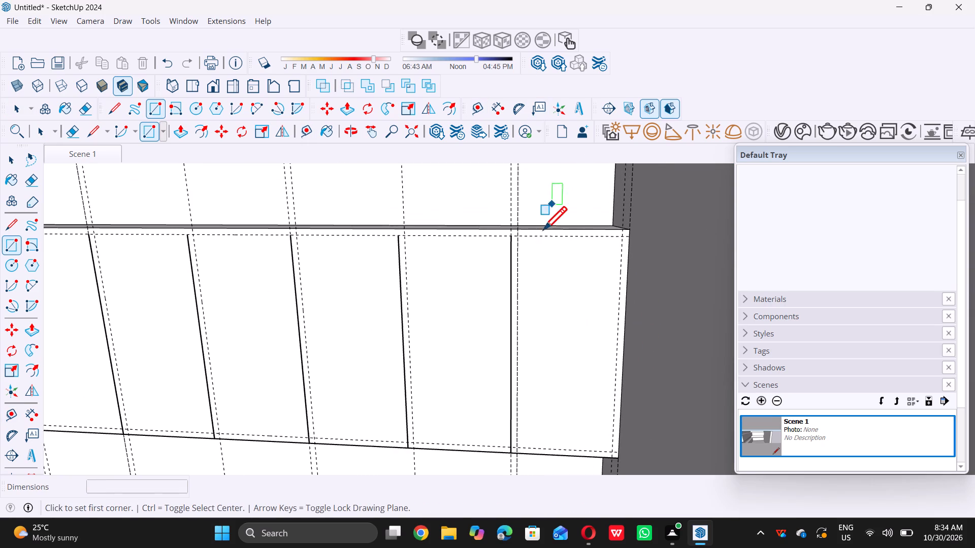
pyautogui.scroll(5, 535, 251)
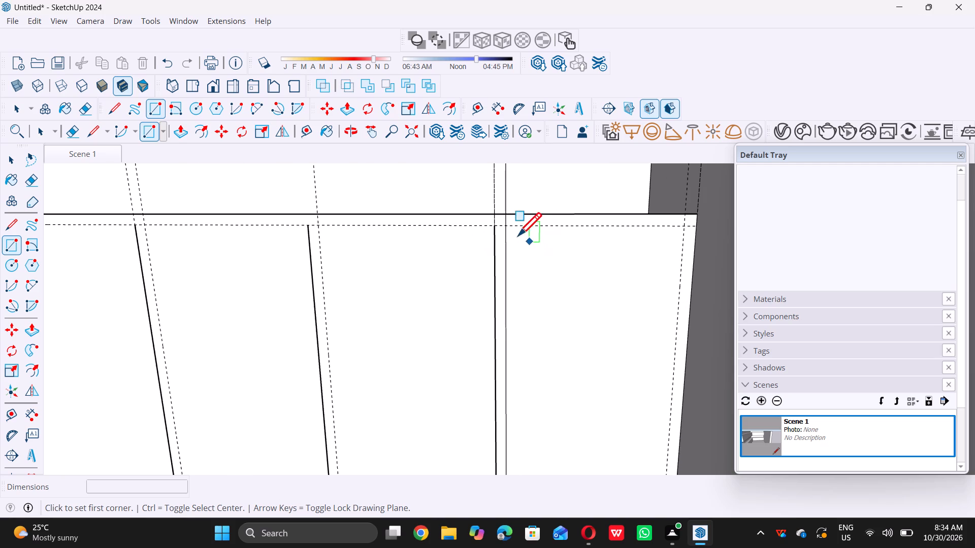
pyautogui.doubleClick(509, 227)
pyautogui.scroll(-8, 509, 227)
pyautogui.scroll(5, 582, 393)
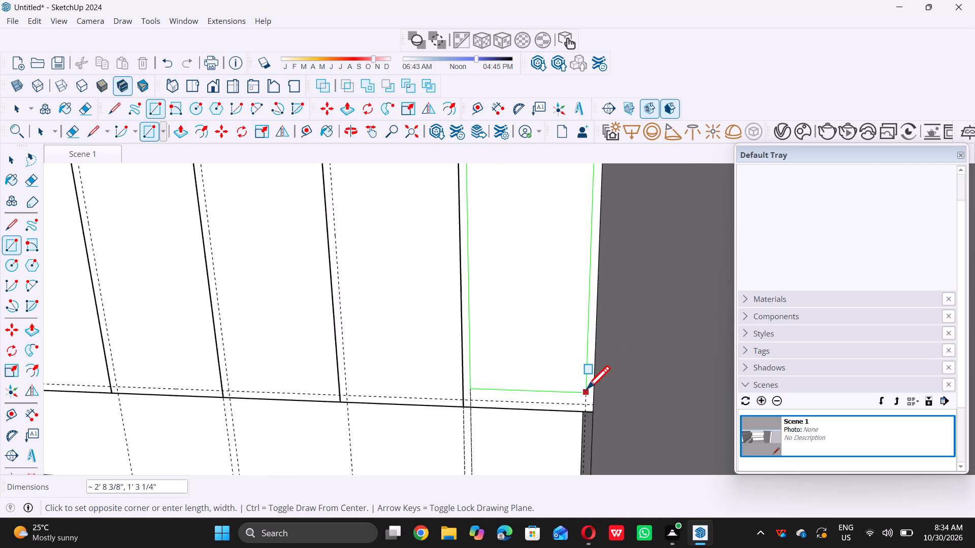
pyautogui.scroll(5, 597, 409)
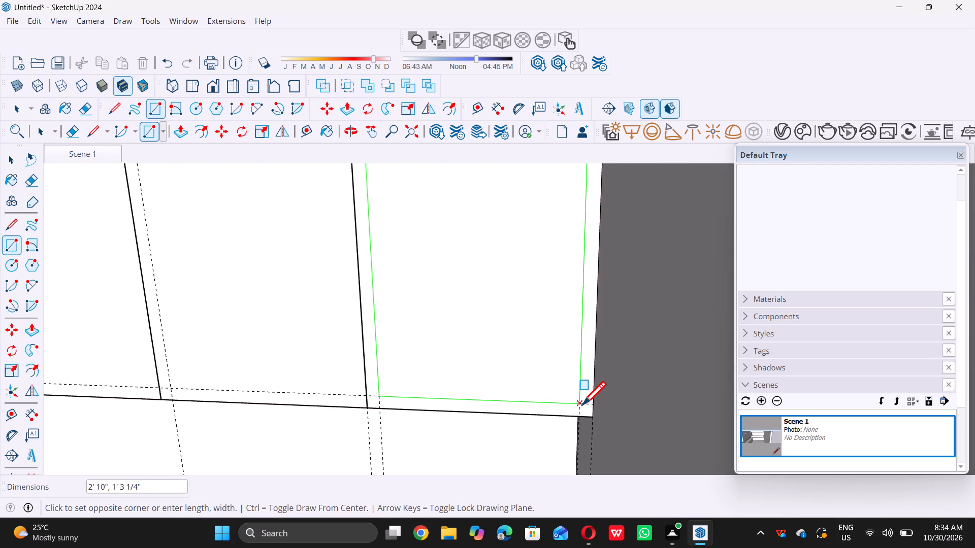
pyautogui.tripleClick(580, 403)
pyautogui.scroll(-8, 624, 412)
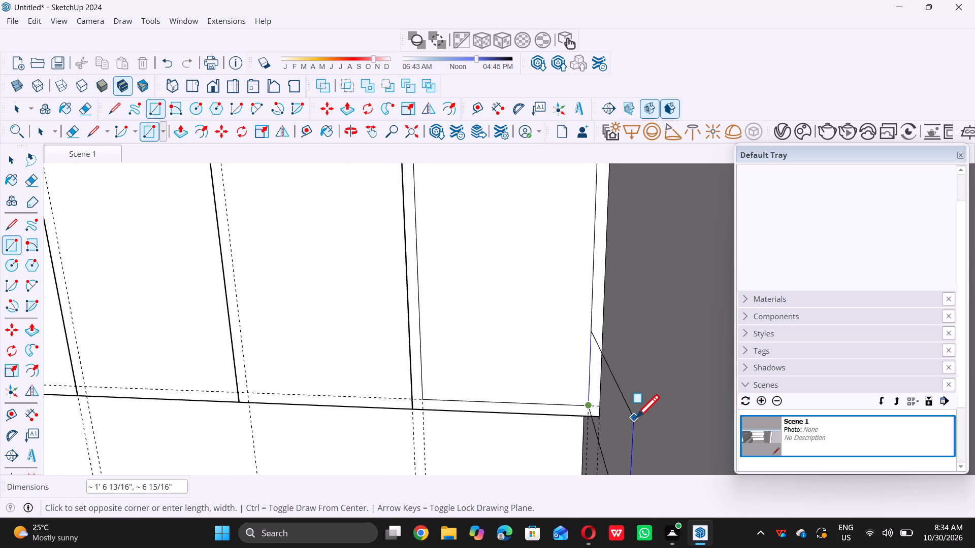
pyautogui.scroll(-7, 636, 418)
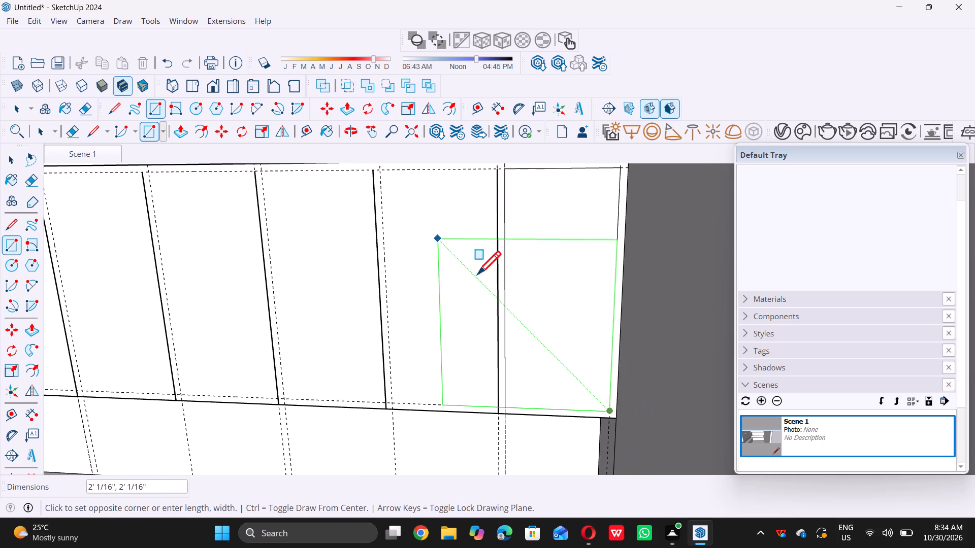
pyautogui.scroll(-2, 487, 295)
pyautogui.press('space')
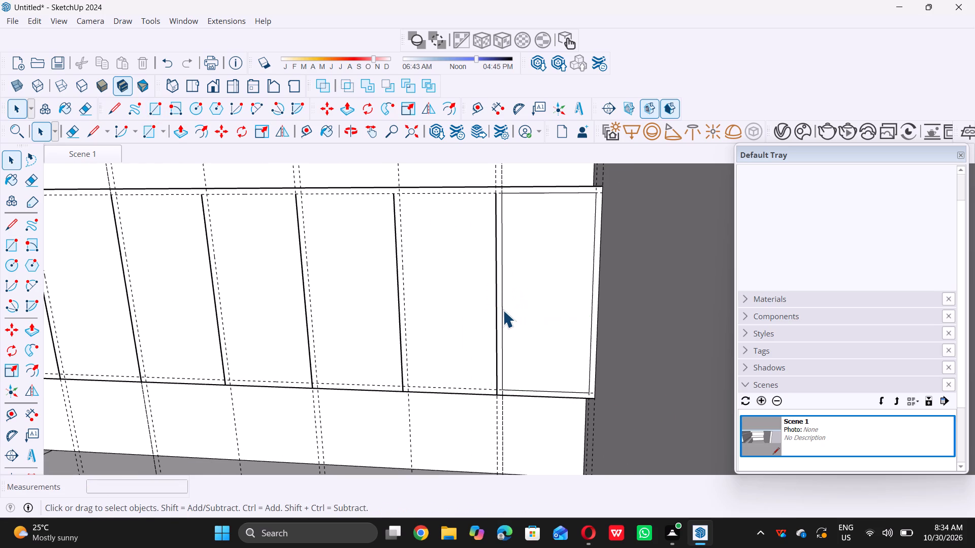
# Draw a 2' 10" by 1' 4 1/4" rectangle on the seventh back upper panel, from the guide beside the sixth divider to the seventh divider.
pyautogui.press('r')
pyautogui.scroll(4, 405, 192)
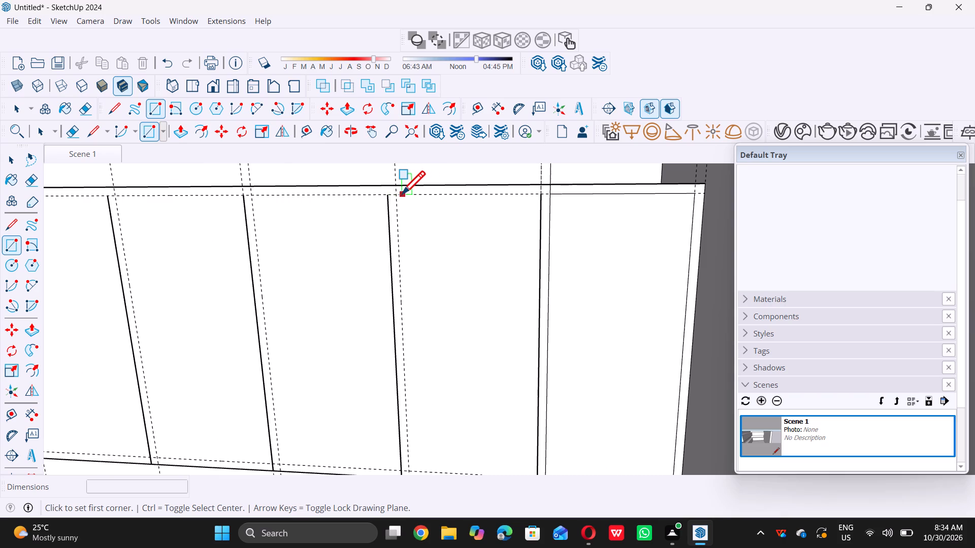
pyautogui.tripleClick(397, 194)
pyautogui.scroll(-5, 502, 211)
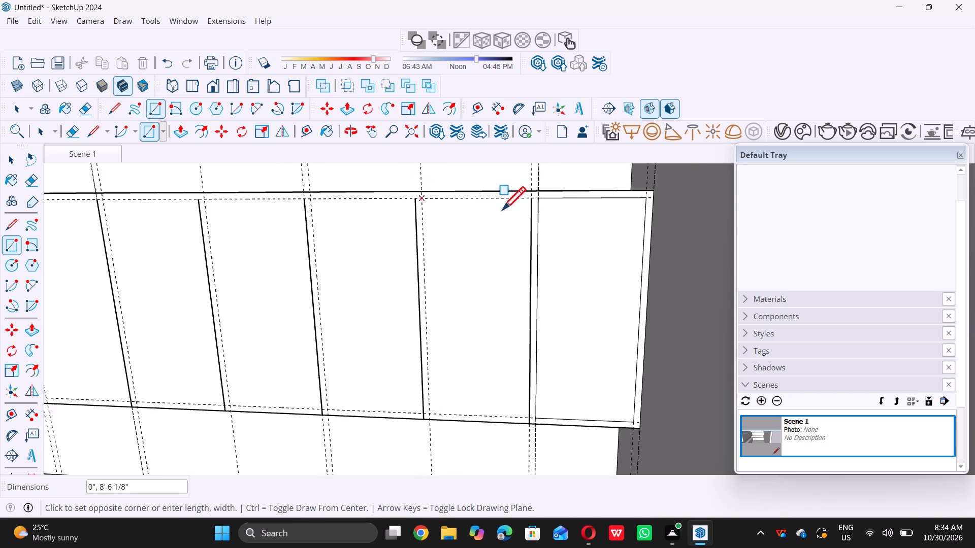
pyautogui.scroll(-3, 502, 210)
pyautogui.scroll(5, 515, 340)
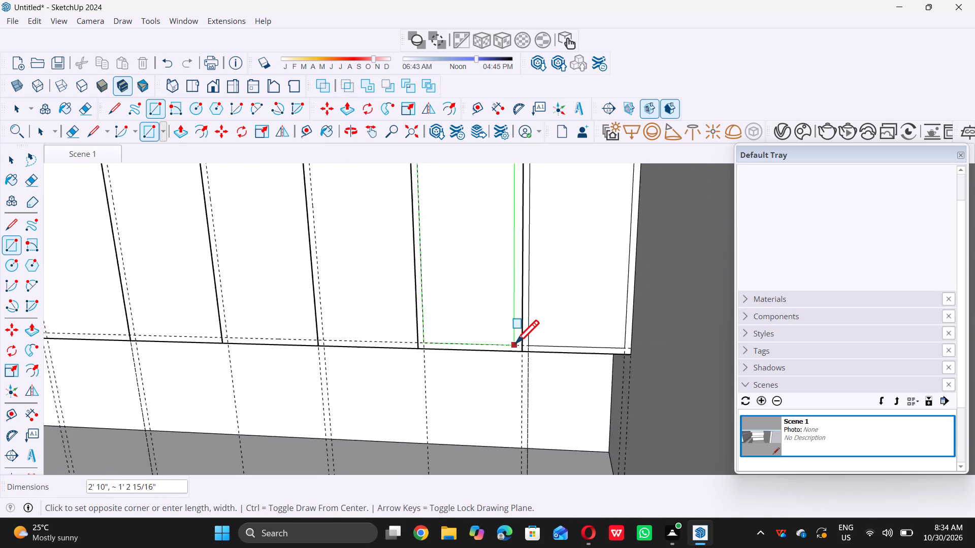
pyautogui.scroll(3, 515, 343)
pyautogui.doubleClick(527, 345)
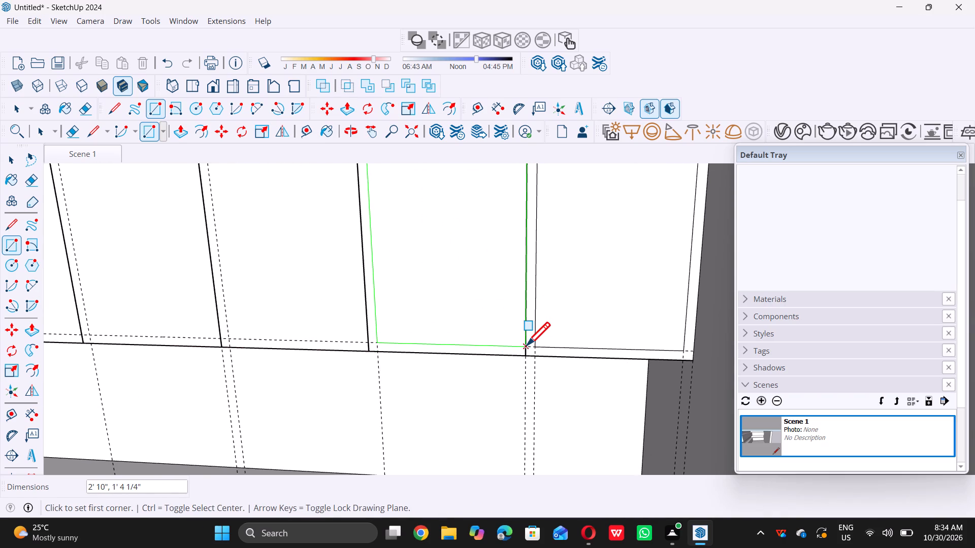
# Draw a 2' 10" by 1' 4 1/4" rectangle on the sixth back upper panel, from the guide beside the fifth divider to the sixth divider.
pyautogui.scroll(-15, 540, 344)
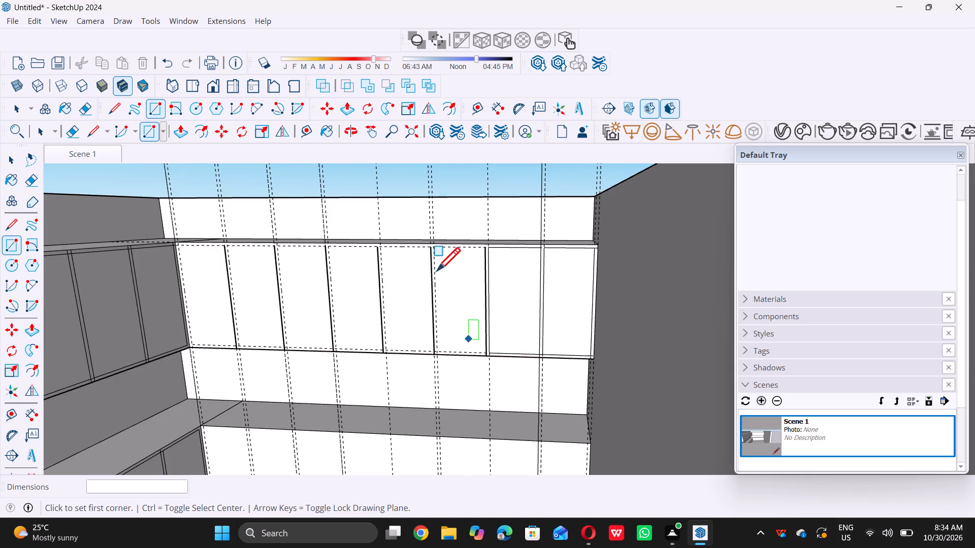
pyautogui.scroll(12, 437, 268)
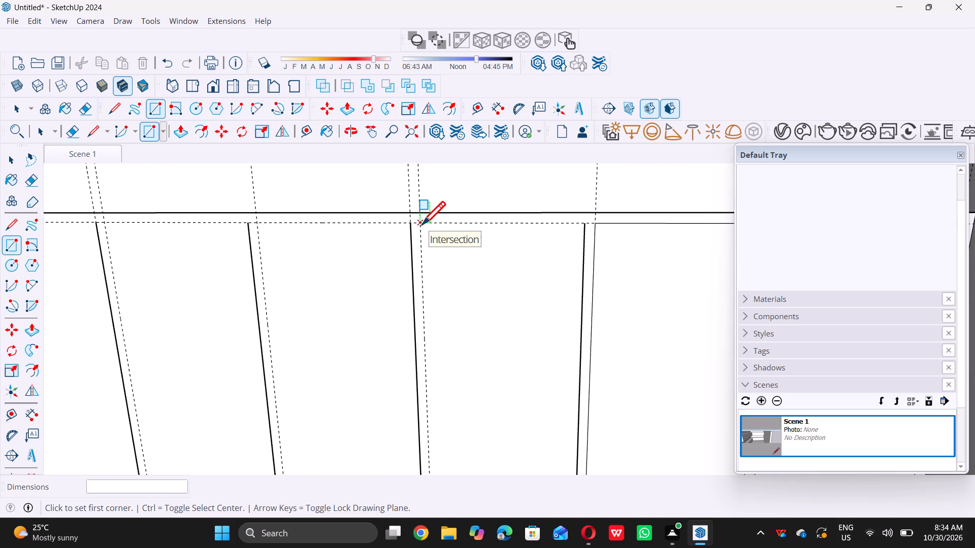
pyautogui.click(422, 224)
pyautogui.scroll(-9, 422, 224)
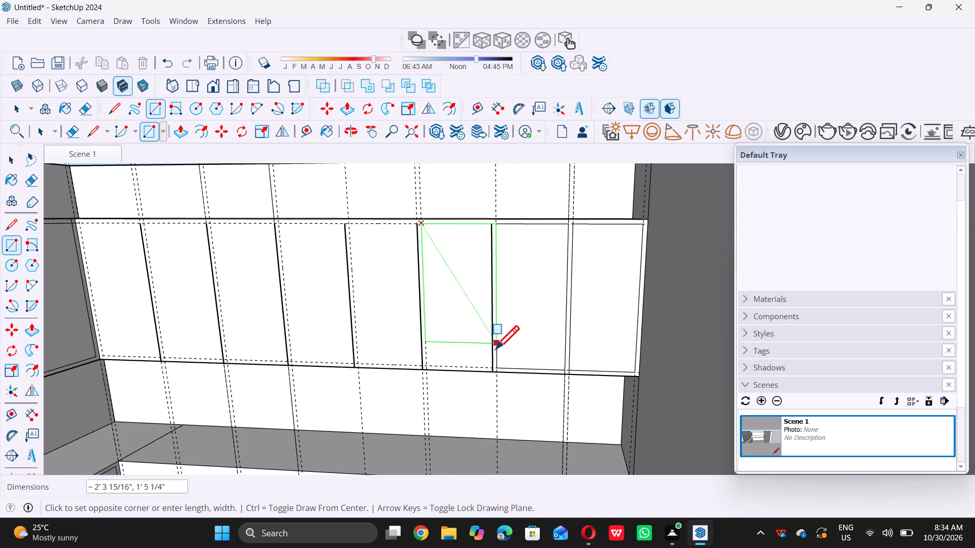
pyautogui.scroll(7, 496, 349)
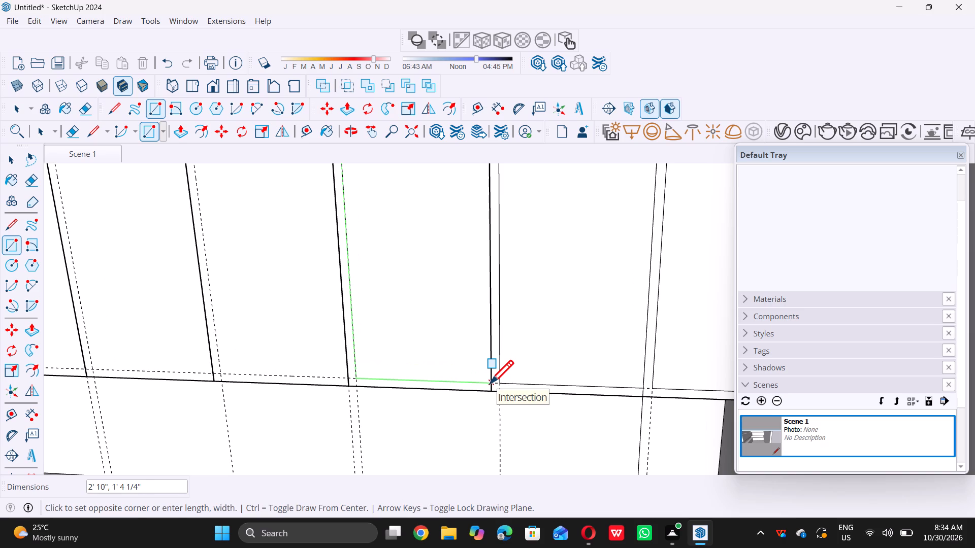
pyautogui.tripleClick(490, 383)
pyautogui.scroll(-12, 516, 369)
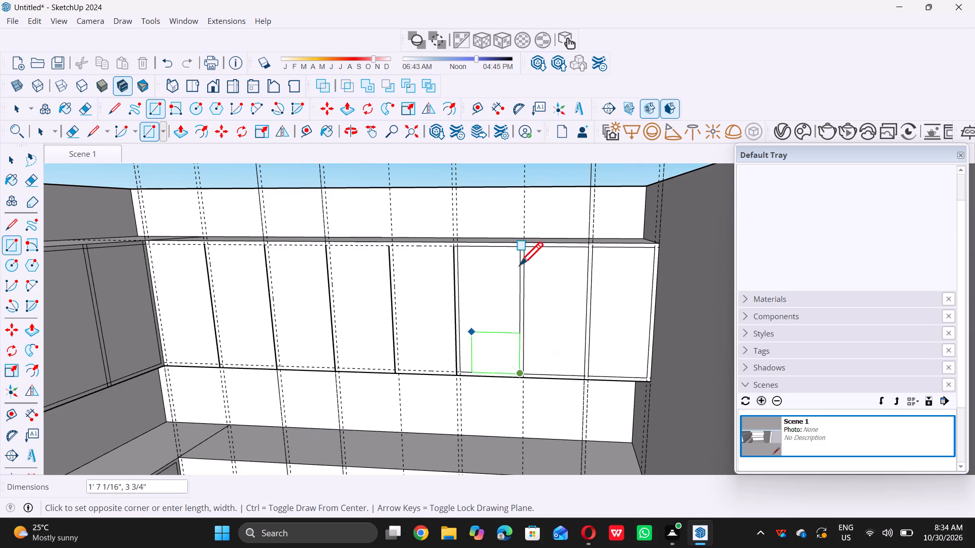
pyautogui.press('space')
pyautogui.press('r')
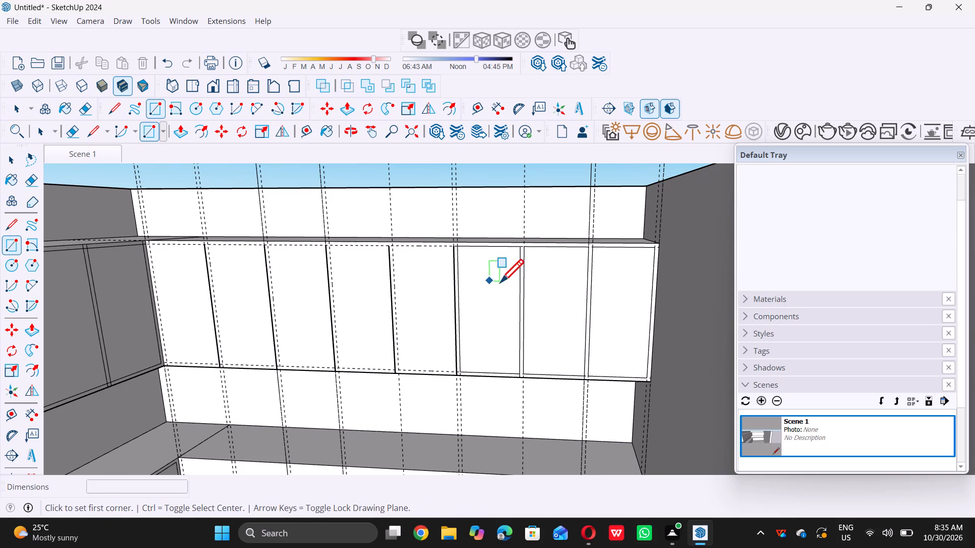
# Draw a 2' 10" by 1' 4 1/4" rectangle on the fifth back upper panel, from the guide beside the fourth divider to the fifth divider.
pyautogui.scroll(-3, 511, 294)
pyautogui.scroll(10, 415, 287)
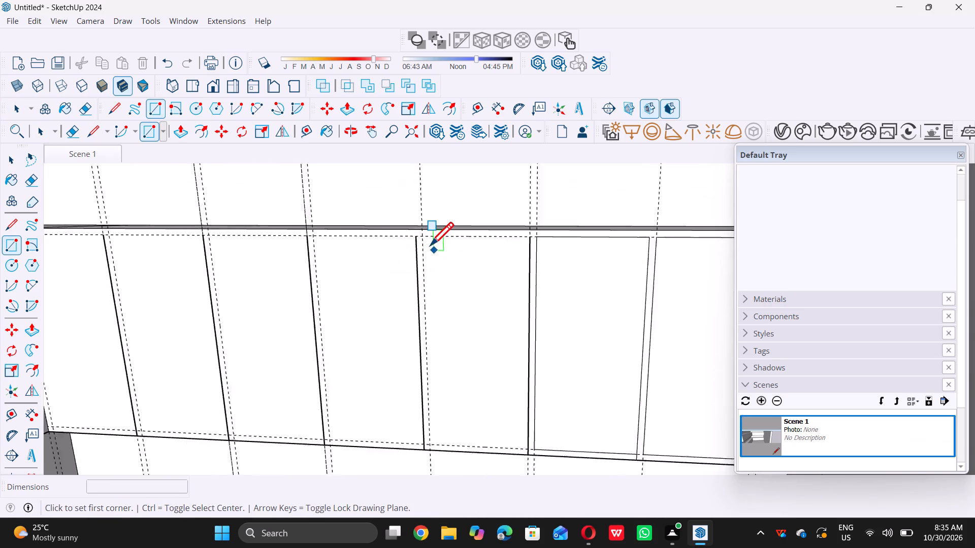
pyautogui.scroll(4, 429, 245)
pyautogui.click(419, 230)
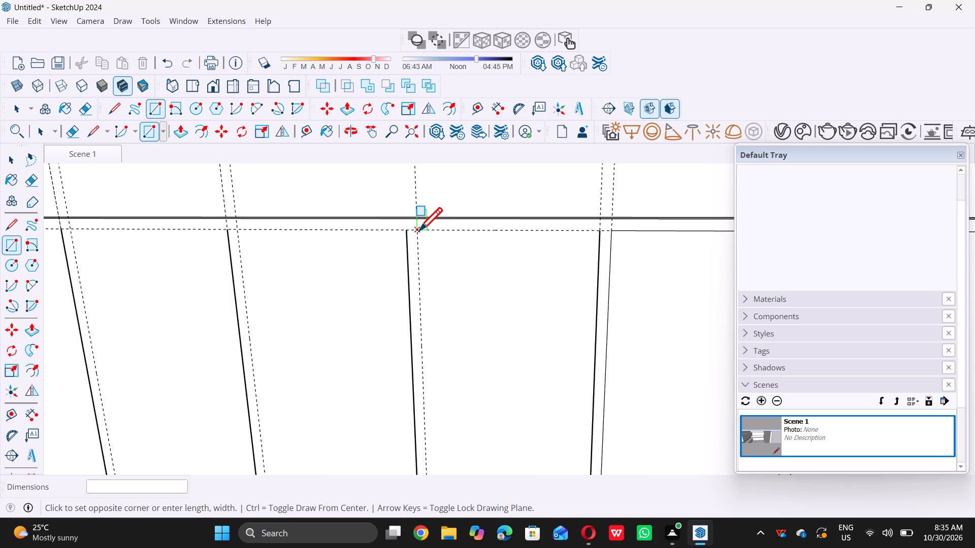
pyautogui.scroll(-9, 419, 230)
pyautogui.scroll(4, 493, 383)
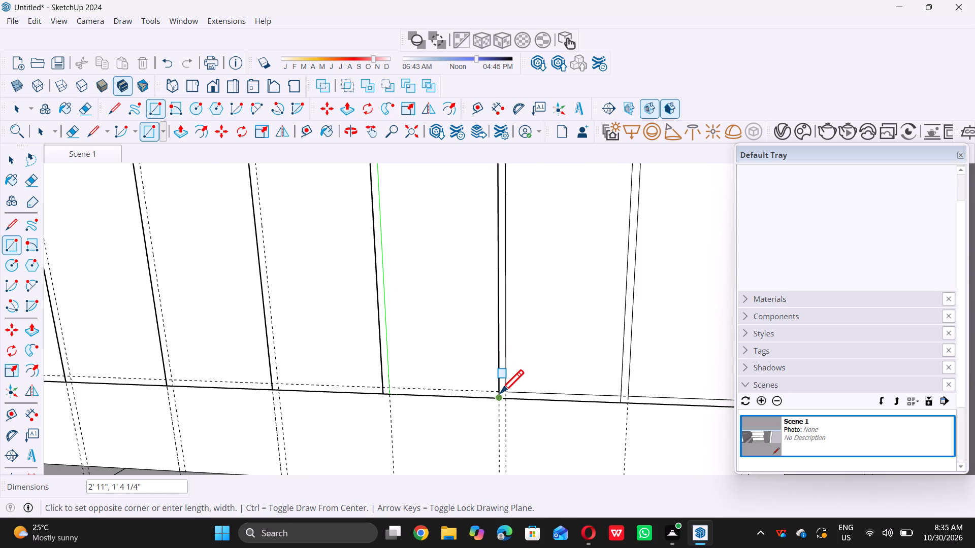
pyautogui.scroll(4, 498, 391)
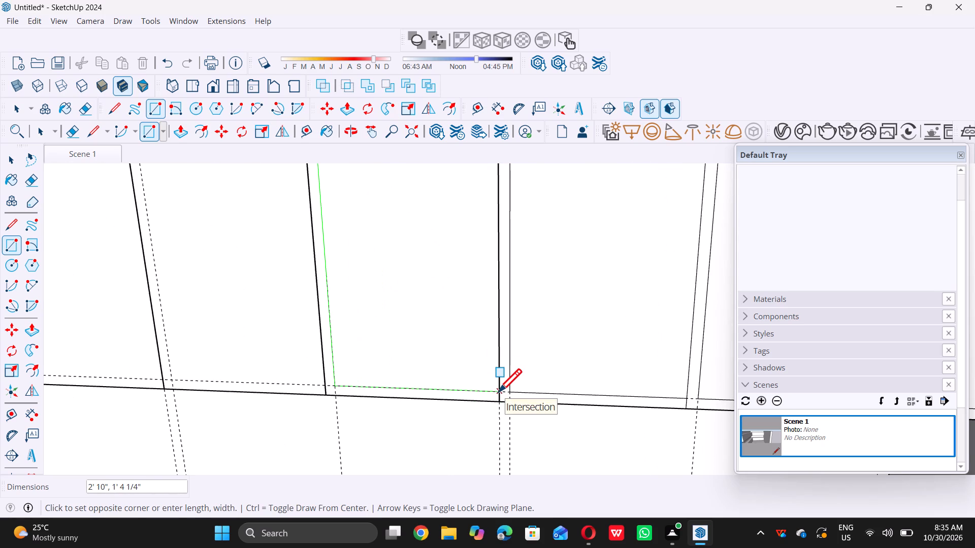
pyautogui.click(498, 393)
# Draw a 2' 10" by 1' 4 1/4" rectangle on the fourth back upper panel, from the guide beside the third divider to the fourth divider.
pyautogui.scroll(-14, 515, 390)
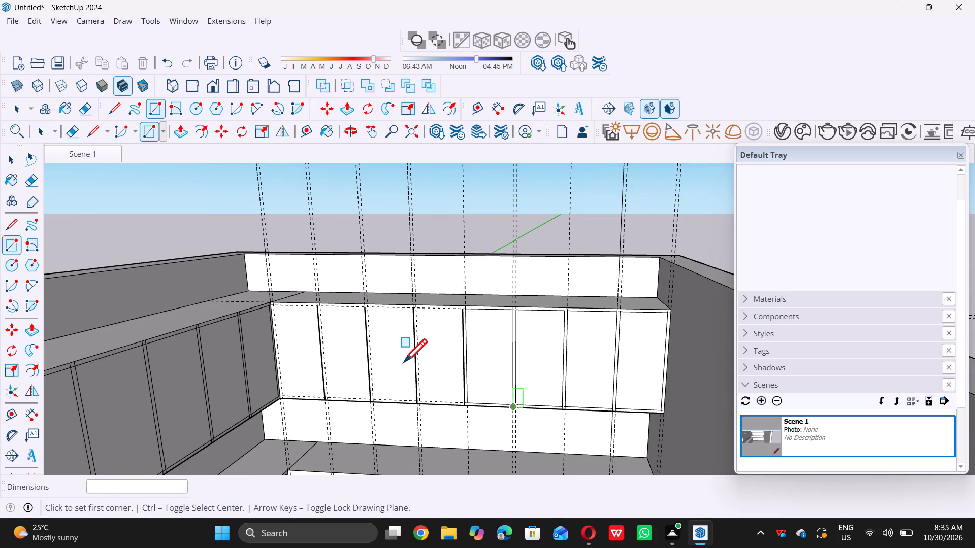
pyautogui.scroll(5, 409, 350)
pyautogui.scroll(4, 417, 309)
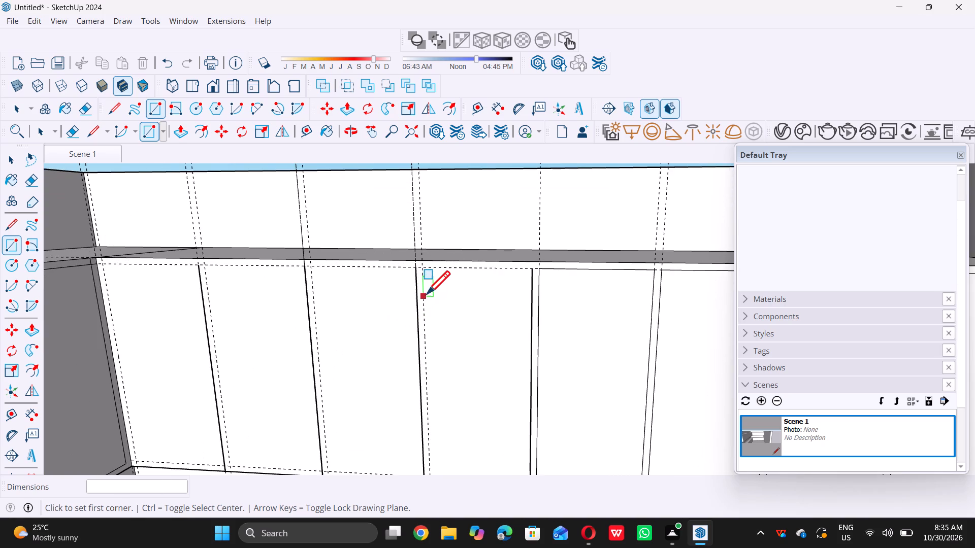
pyautogui.scroll(4, 427, 294)
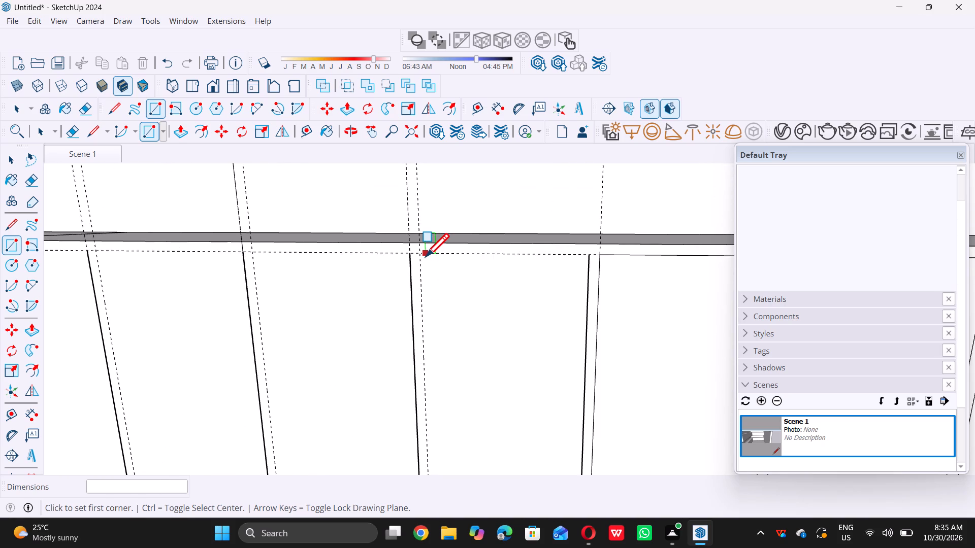
pyautogui.click(419, 255)
pyautogui.scroll(-3, 419, 254)
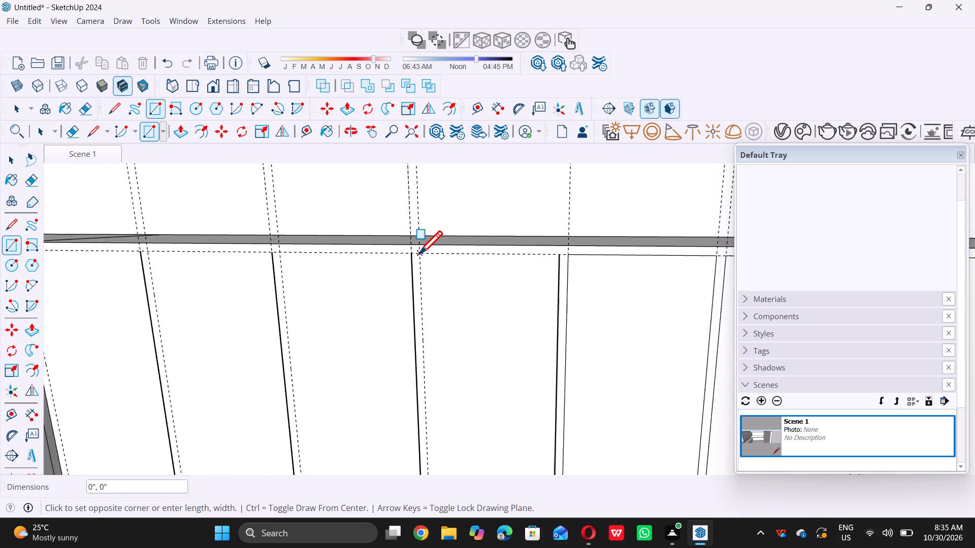
pyautogui.scroll(-6, 419, 254)
pyautogui.scroll(7, 498, 418)
pyautogui.doubleClick(501, 408)
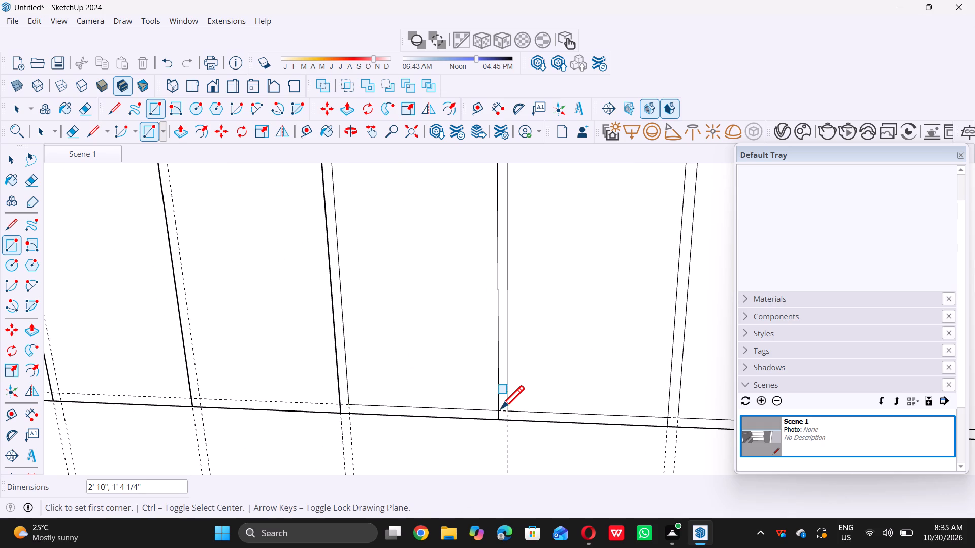
# Draw a 2' 10" by 1' 4 1/4" rectangle on the third back upper panel, from the guide beside the second divider to the third divider.
pyautogui.scroll(-15, 503, 413)
pyautogui.scroll(5, 386, 313)
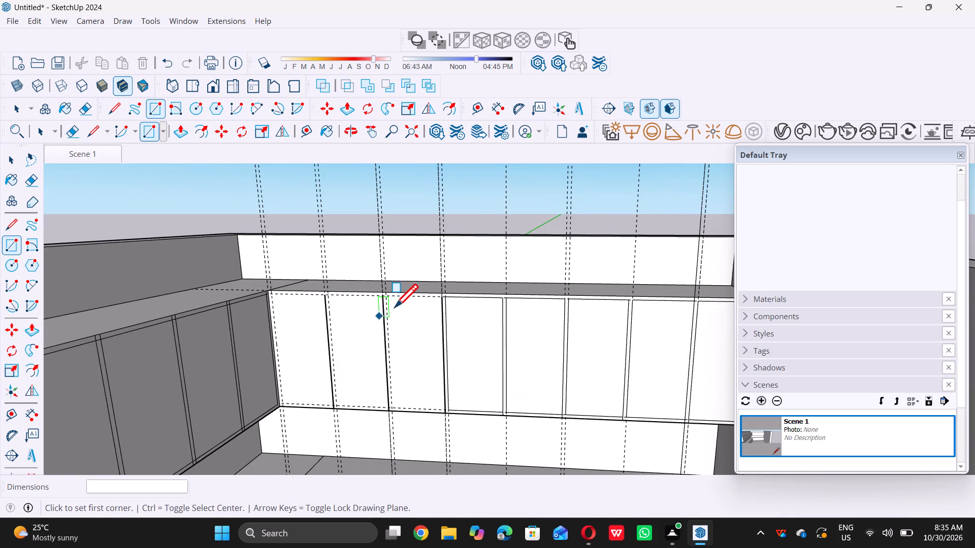
pyautogui.scroll(20, 394, 304)
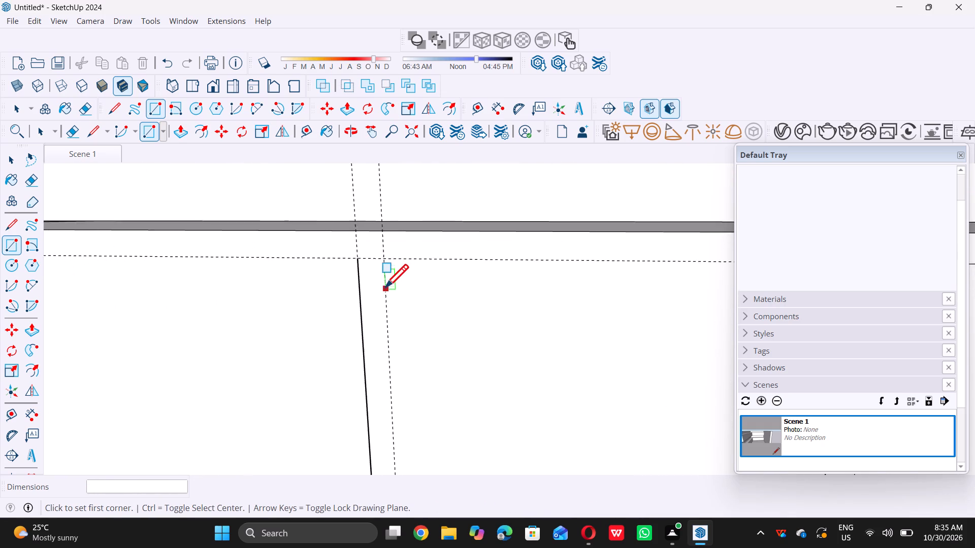
pyautogui.doubleClick(383, 255)
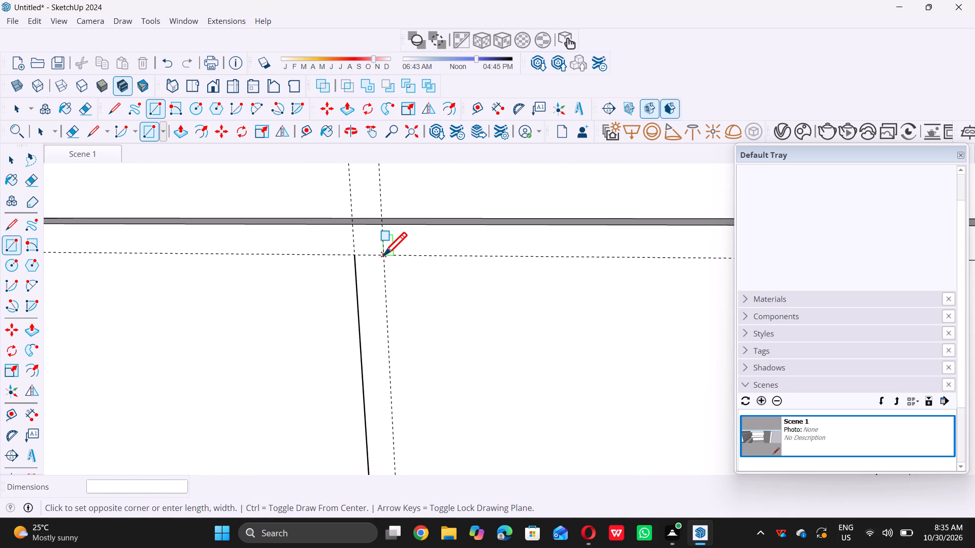
pyautogui.scroll(-20, 383, 255)
pyautogui.scroll(-1, 383, 255)
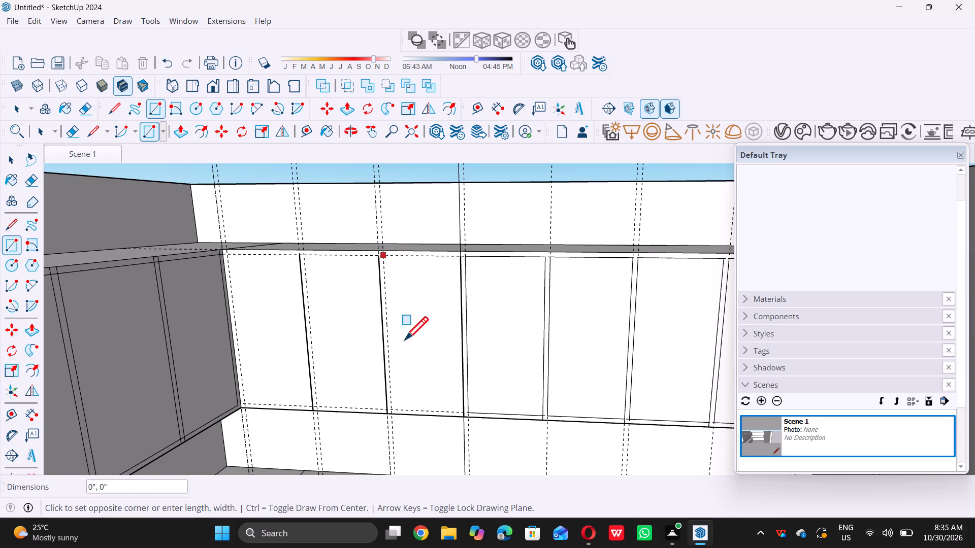
pyautogui.scroll(8, 462, 417)
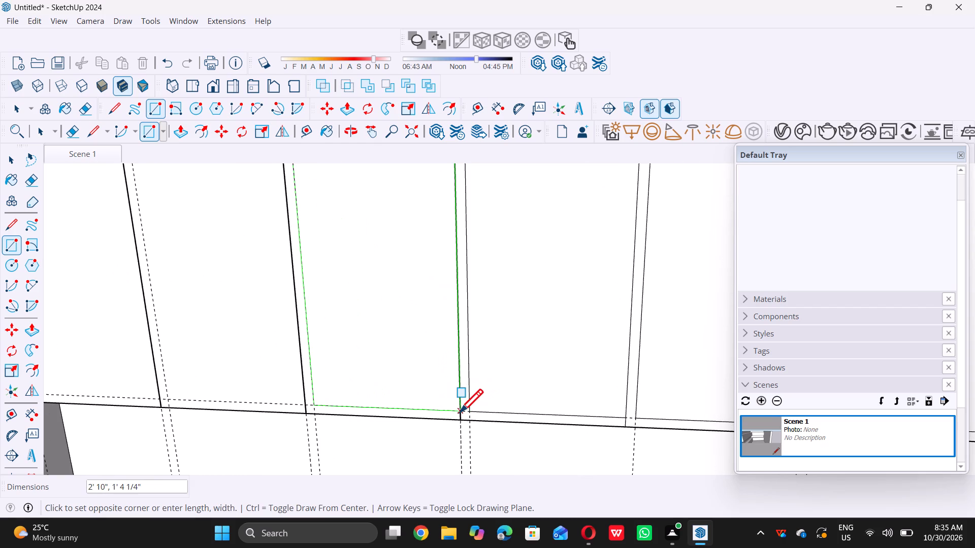
pyautogui.scroll(3, 457, 417)
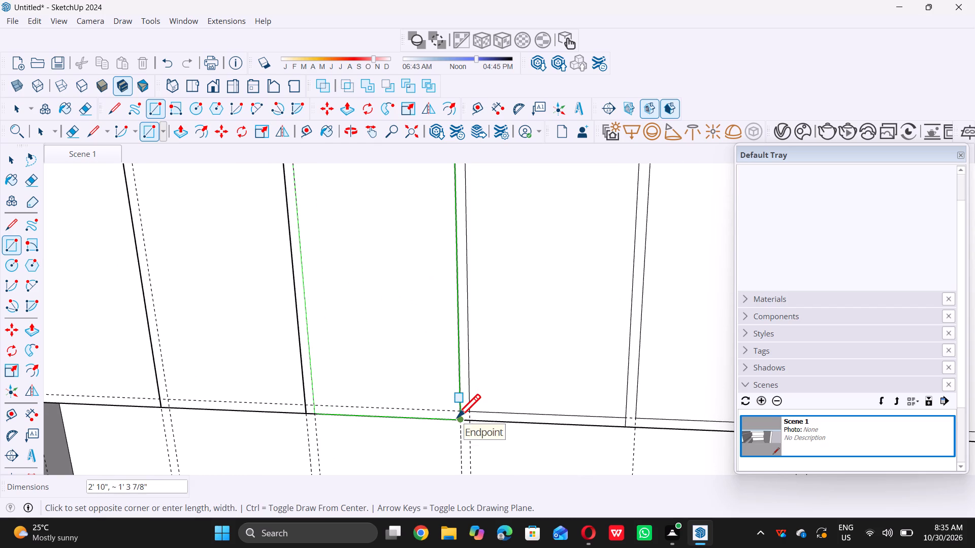
pyautogui.scroll(2, 457, 417)
pyautogui.doubleClick(466, 405)
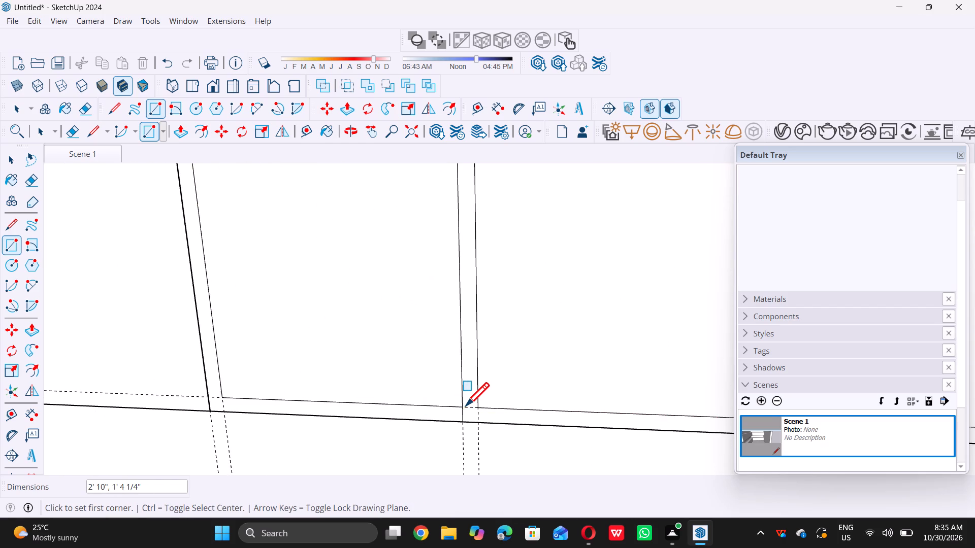
# Draw a 2' 10" by 1' 4 1/4" rectangle on the second back upper panel, from the guide beside the first divider to the second divider.
pyautogui.scroll(-18, 452, 434)
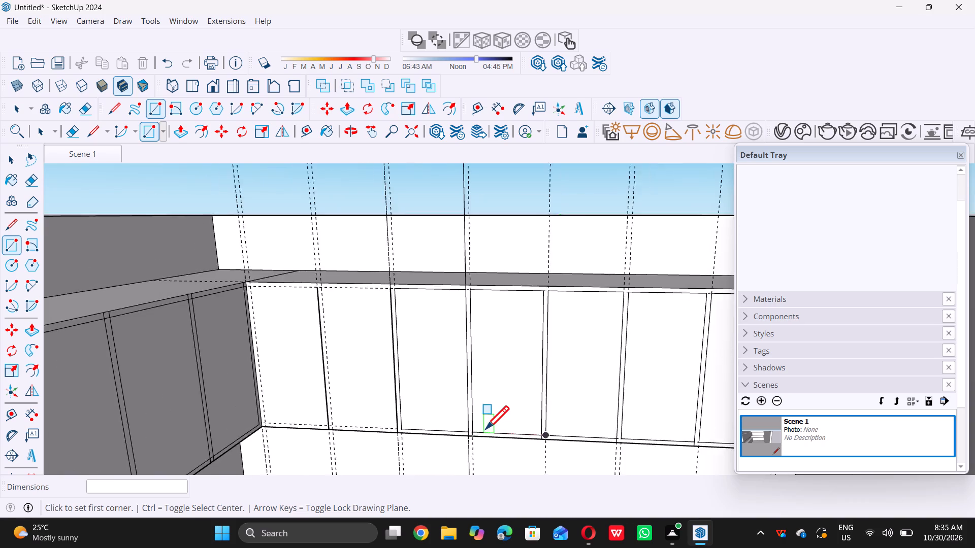
pyautogui.scroll(-3, 485, 429)
pyautogui.scroll(14, 374, 378)
pyautogui.scroll(3, 375, 310)
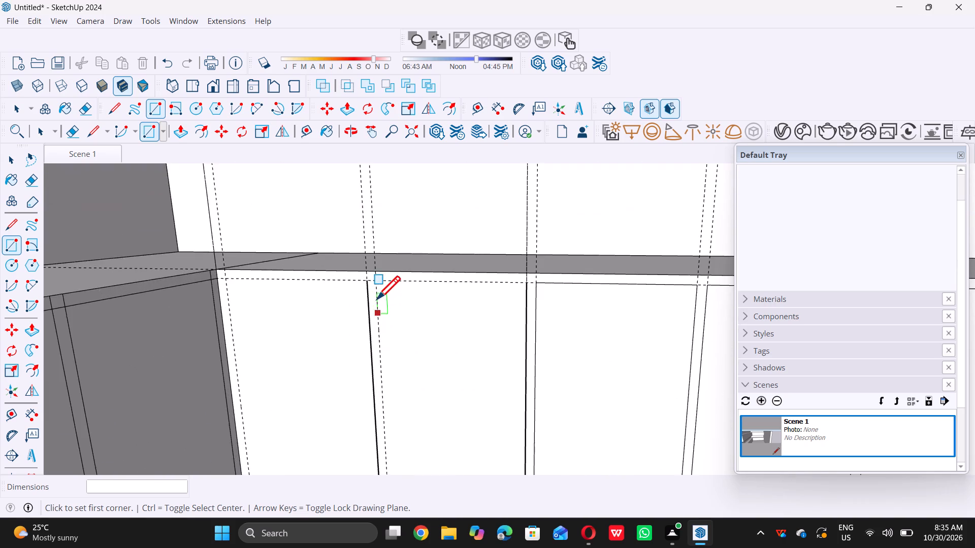
pyautogui.scroll(4, 377, 299)
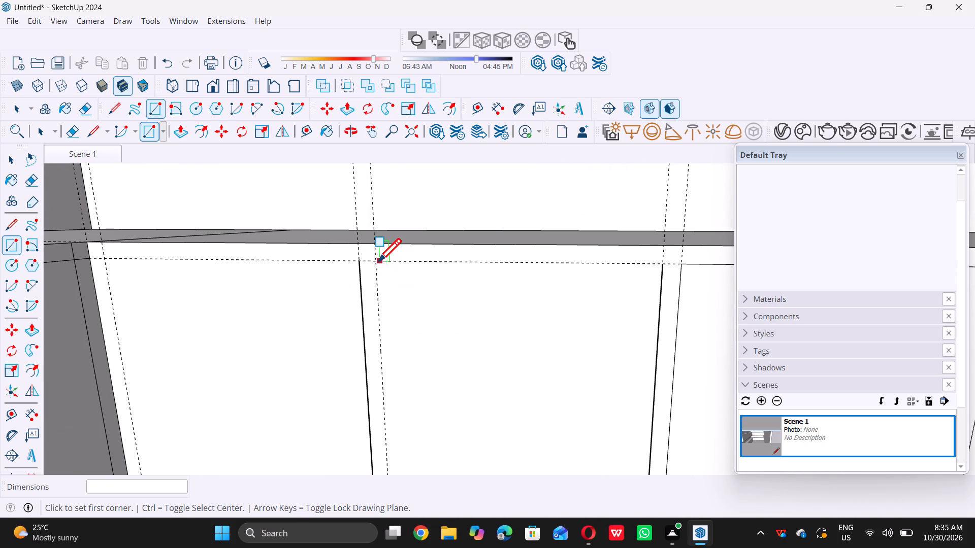
pyautogui.doubleClick(378, 261)
pyautogui.scroll(-13, 377, 261)
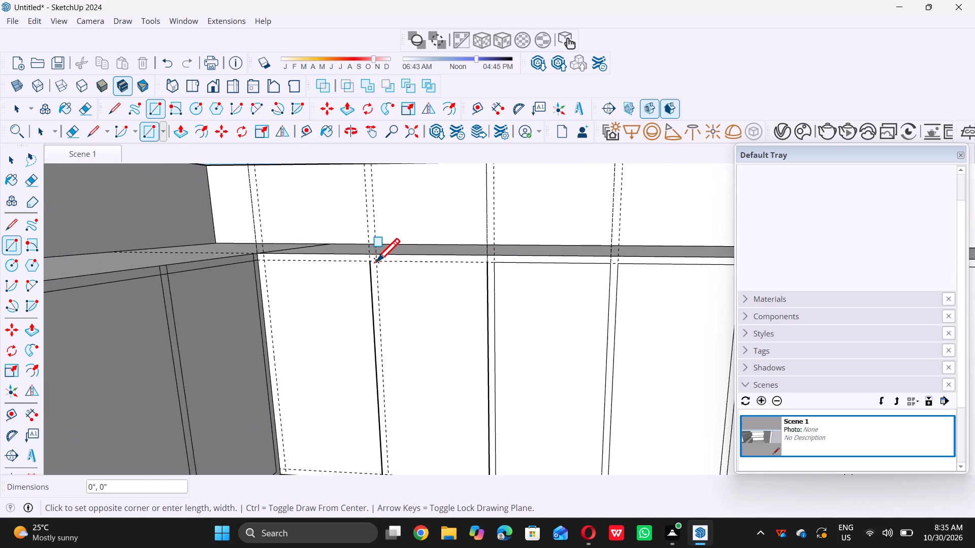
pyautogui.scroll(-4, 376, 261)
pyautogui.scroll(13, 437, 392)
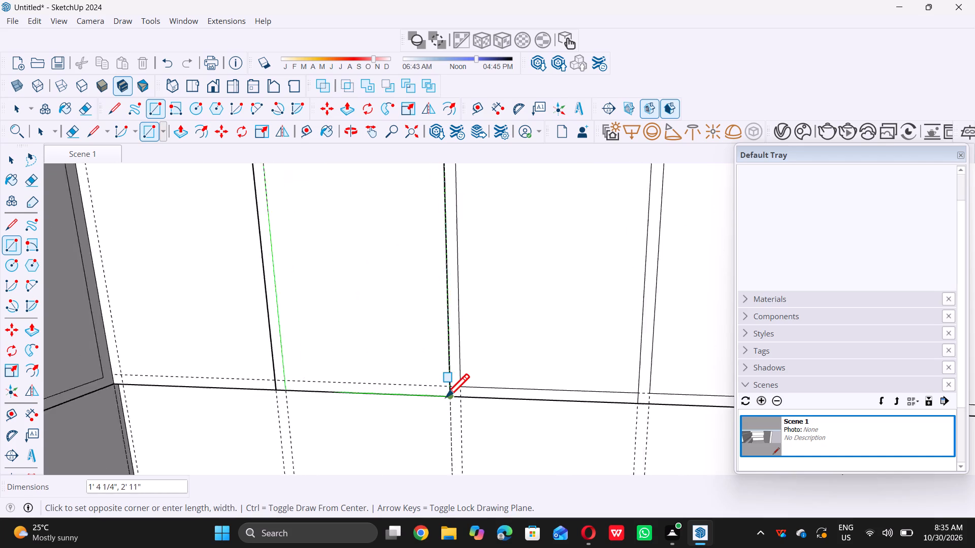
pyautogui.scroll(4, 446, 397)
pyautogui.doubleClick(451, 378)
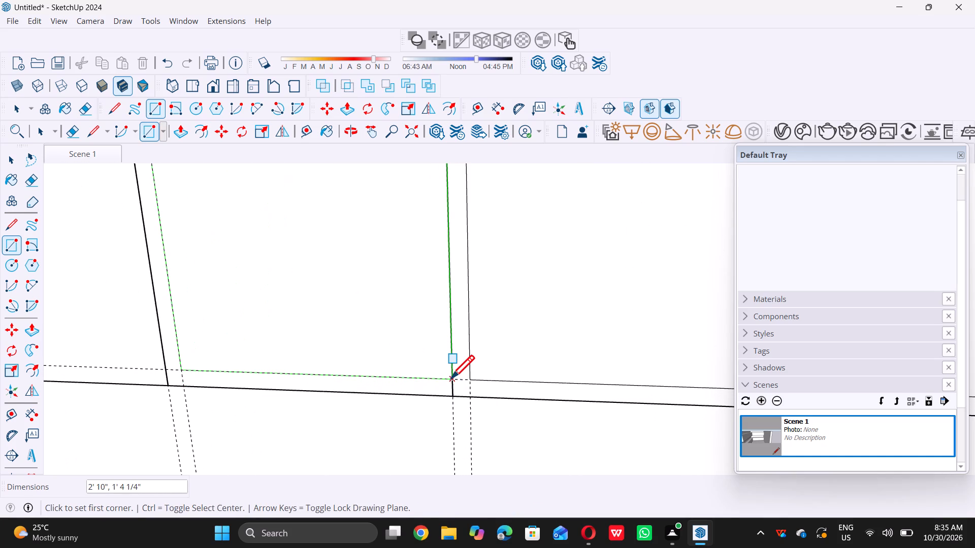
# Draw a 2' 10" by 1' 4 1/4" rectangle on the first back upper panel, from the corner-side guide to the first divider.
pyautogui.scroll(-14, 449, 403)
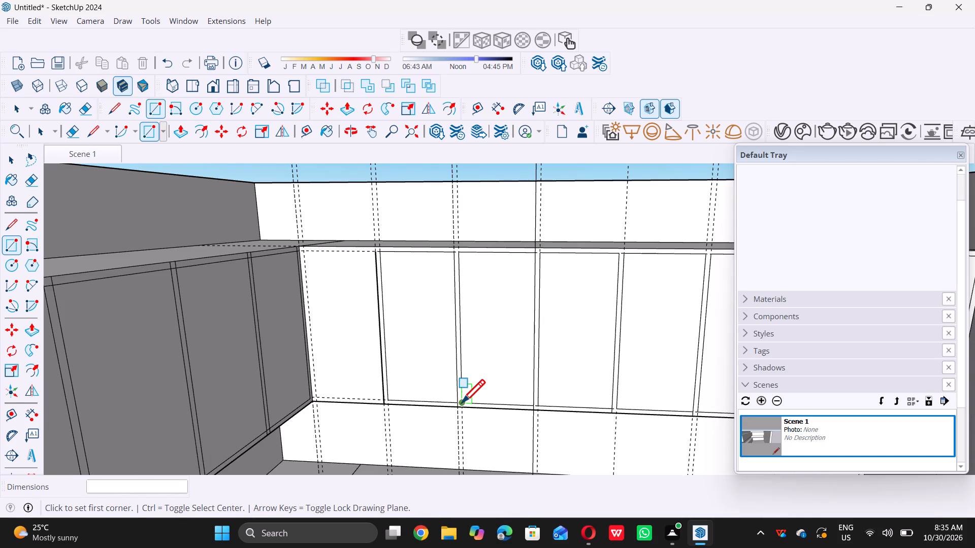
pyautogui.scroll(-7, 462, 401)
pyautogui.scroll(6, 377, 369)
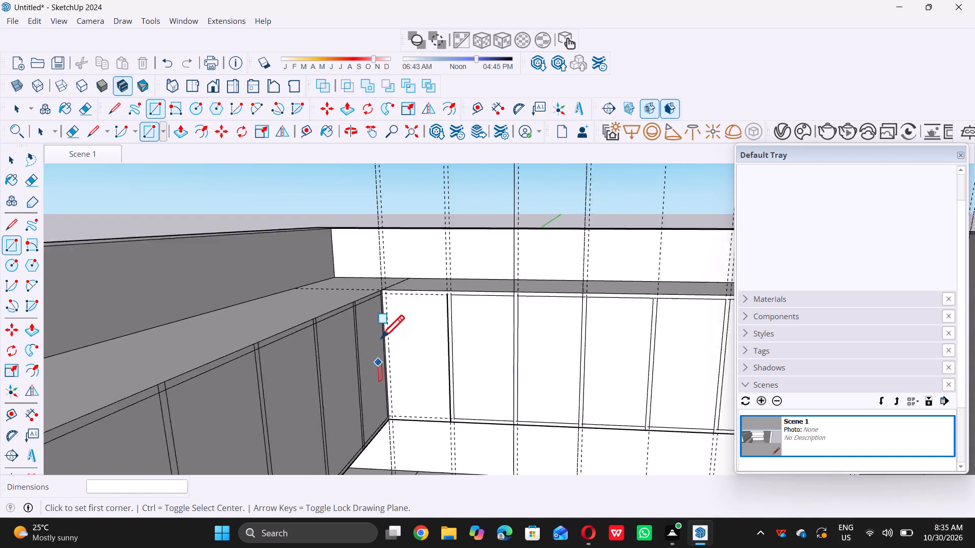
pyautogui.scroll(4, 386, 329)
pyautogui.scroll(5, 401, 287)
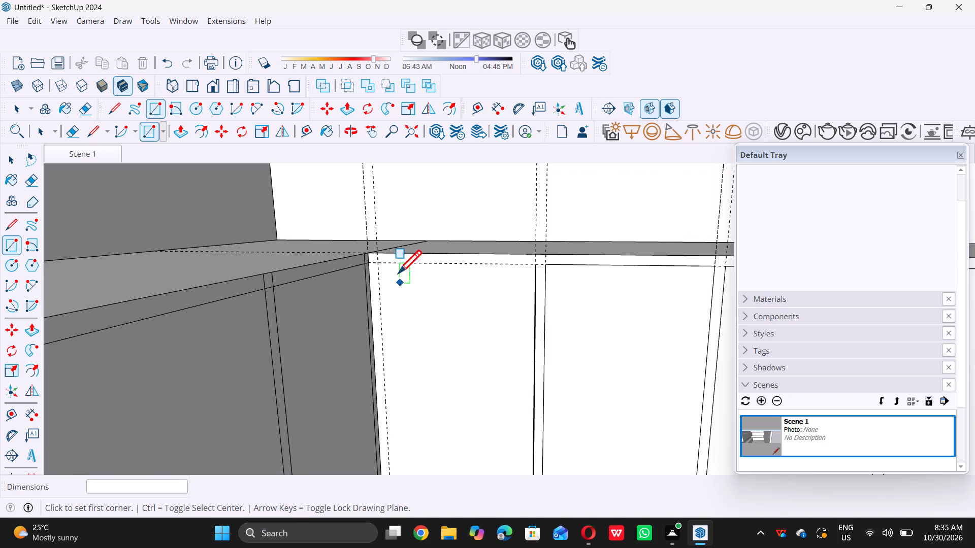
pyautogui.scroll(11, 394, 272)
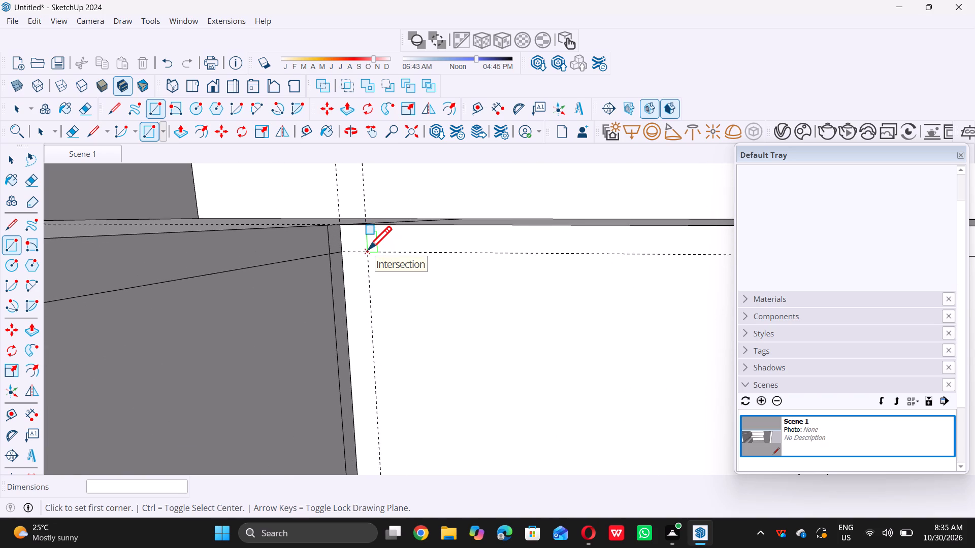
pyautogui.click(368, 249)
pyautogui.scroll(-20, 368, 249)
pyautogui.scroll(-4, 368, 249)
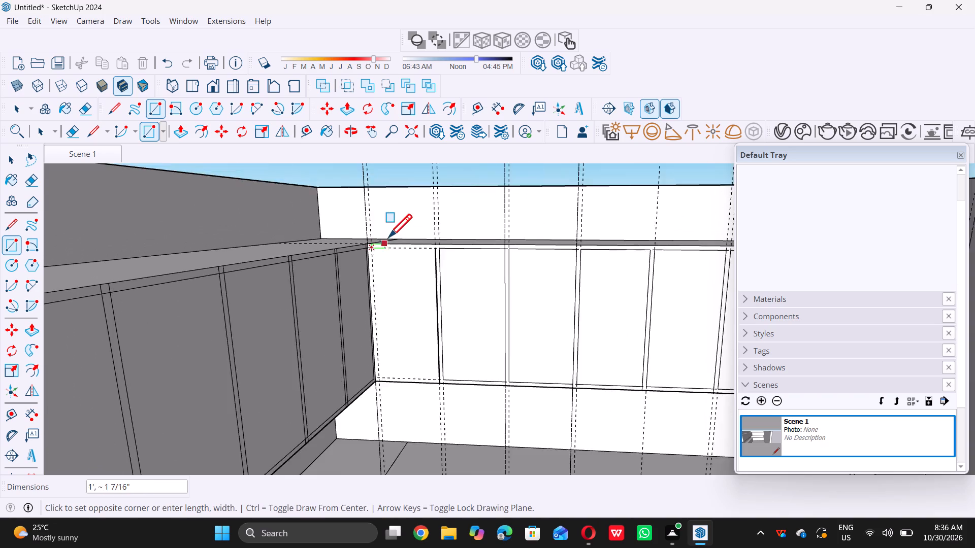
pyautogui.scroll(-2, 388, 237)
pyautogui.scroll(10, 417, 339)
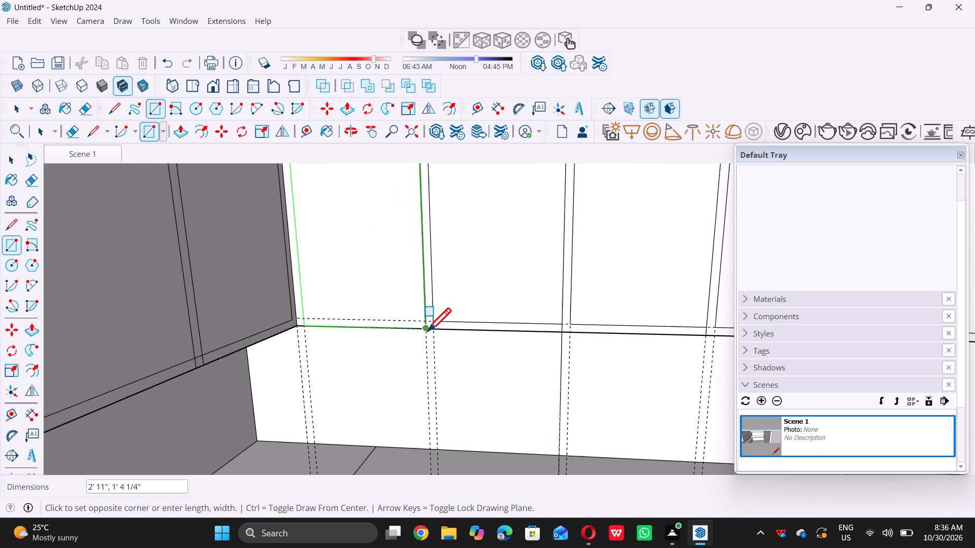
pyautogui.scroll(10, 428, 331)
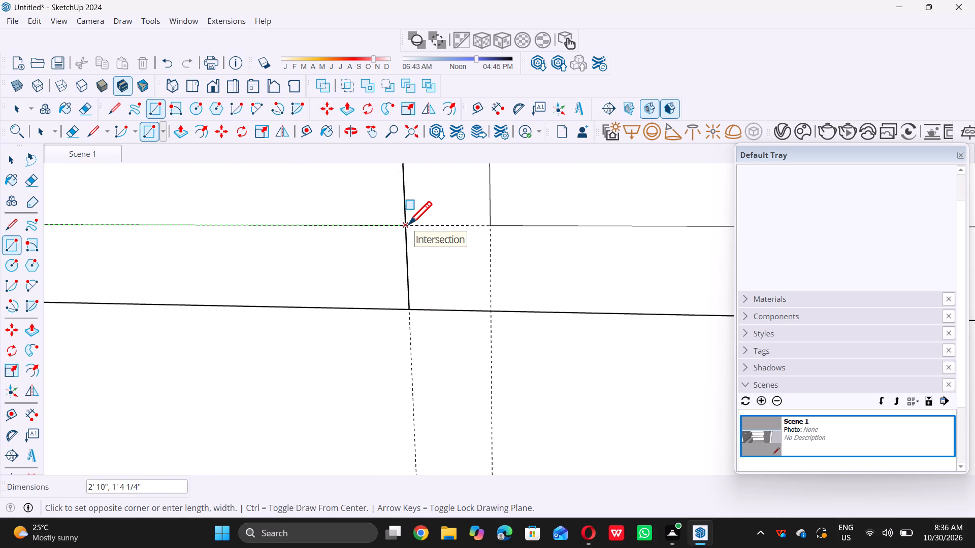
pyautogui.click(408, 224)
pyautogui.scroll(-12, 426, 319)
pyautogui.scroll(-6, 483, 378)
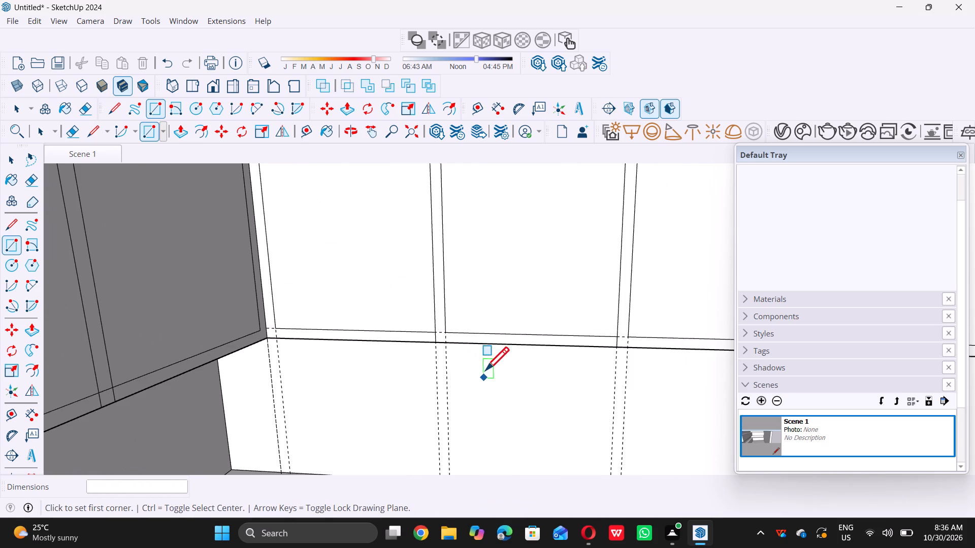
pyautogui.scroll(-8, 484, 342)
pyautogui.press('space')
# Delete all construction guides from the model.
pyautogui.scroll(-7, 451, 291)
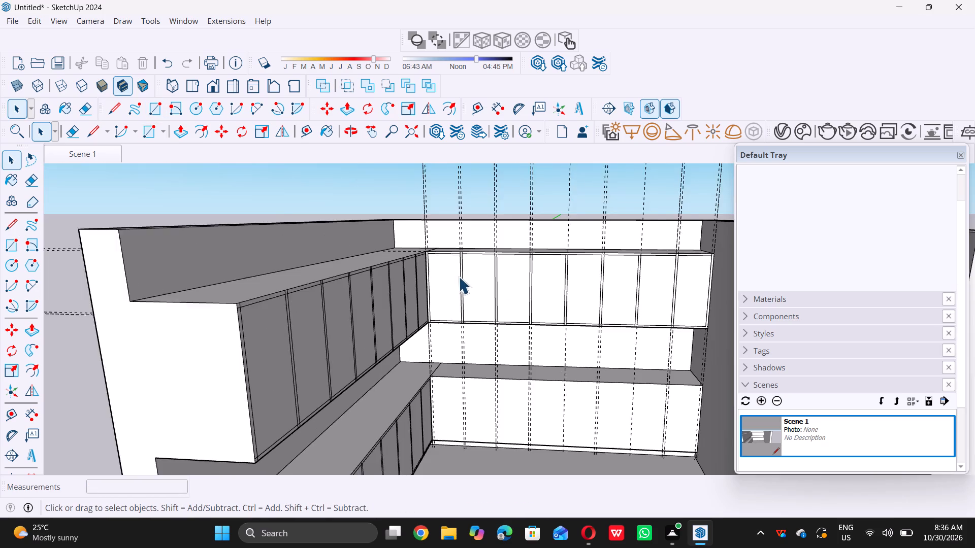
pyautogui.scroll(-3, 459, 277)
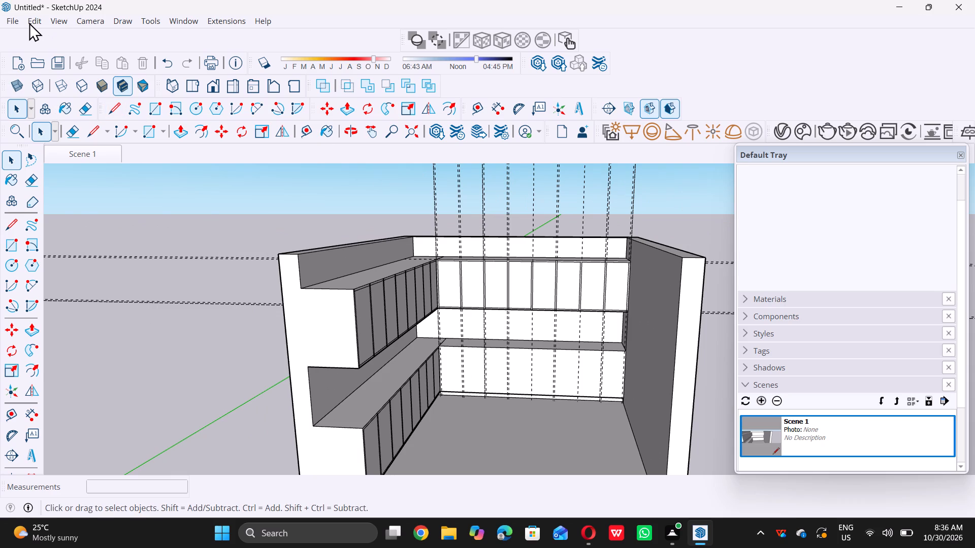
pyautogui.click(29, 22)
pyautogui.doubleClick(81, 153)
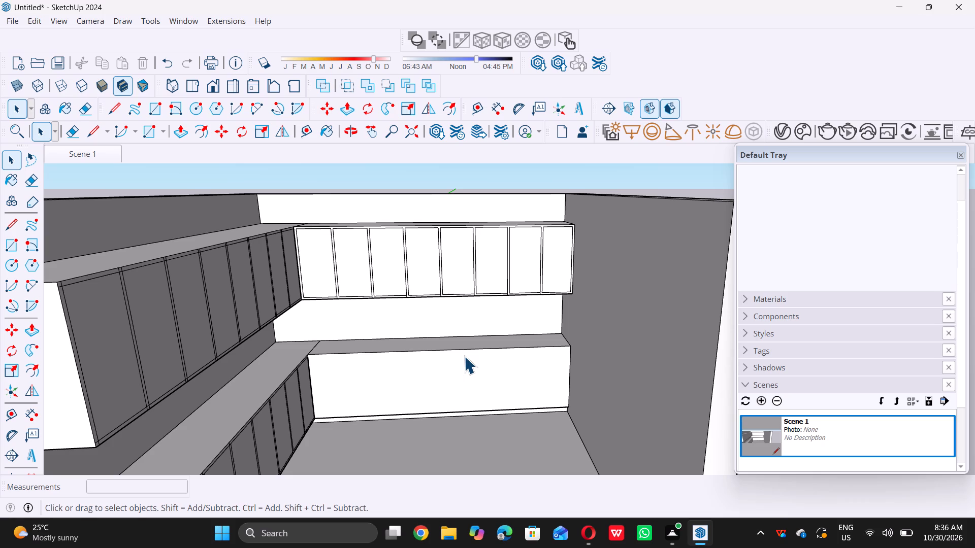
# Place a guide along the vertical edge of the lower back cabinet face where it meets the left-hand cabinet band.
pyautogui.moveTo(331, 392); pyautogui.dragTo(313, 362, button='middle')
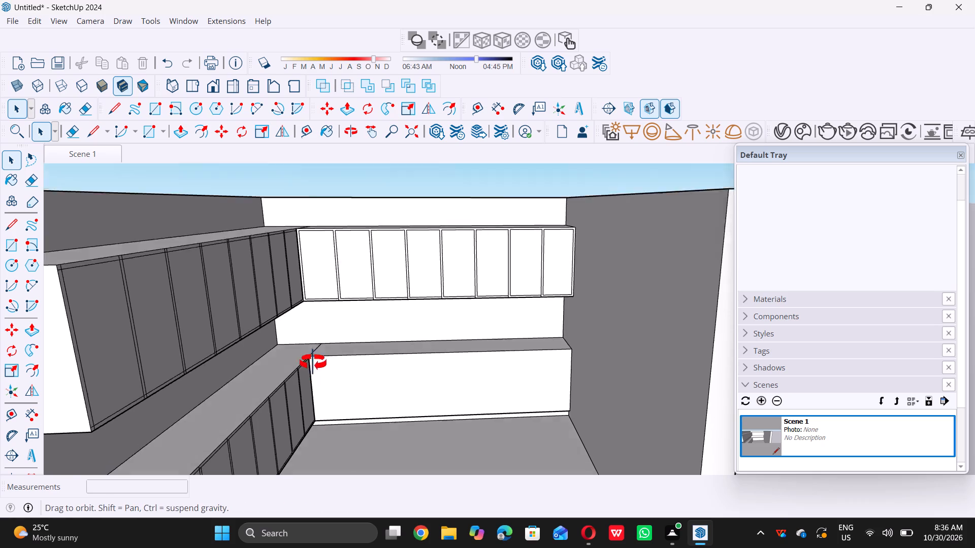
pyautogui.moveTo(313, 362); pyautogui.dragTo(311, 349, button='middle')
pyautogui.scroll(10, 346, 432)
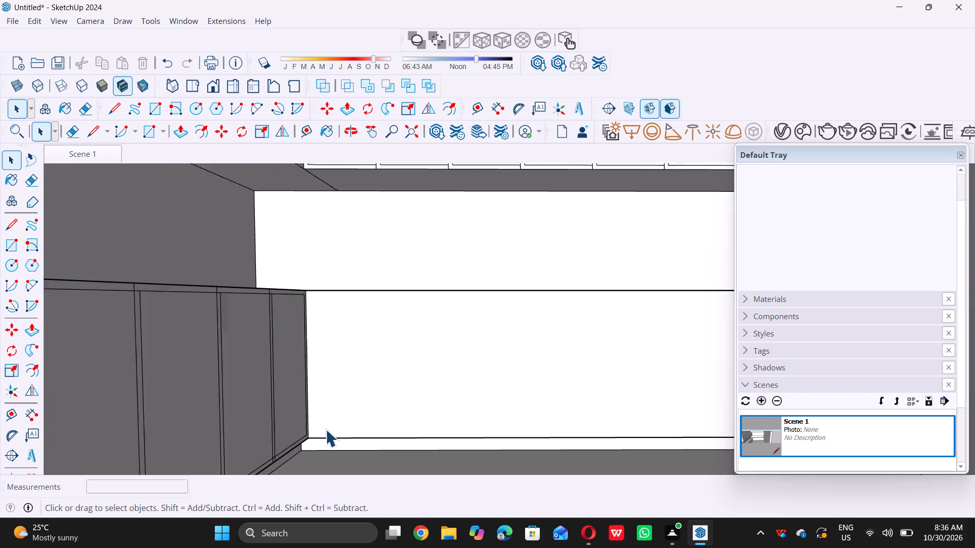
pyautogui.scroll(2, 326, 429)
pyautogui.press('t')
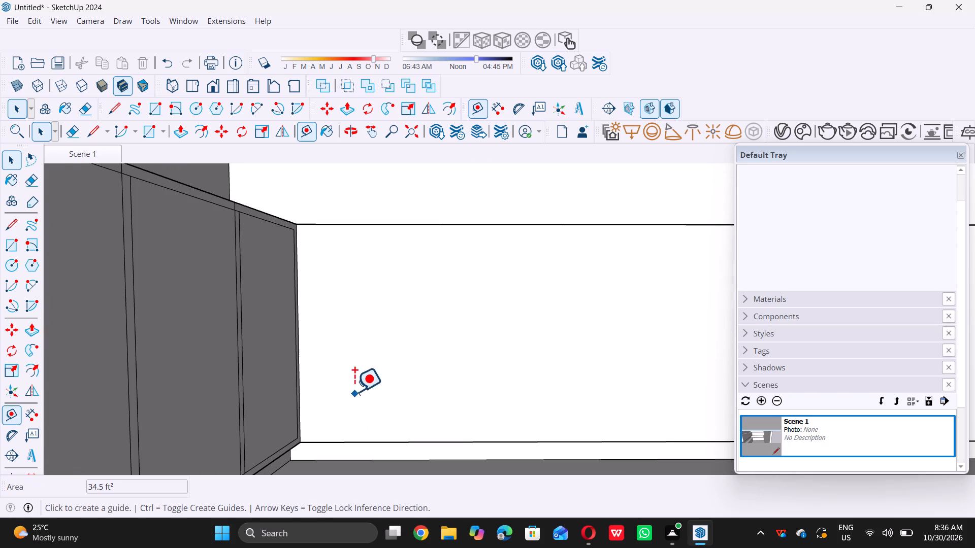
pyautogui.scroll(4, 317, 371)
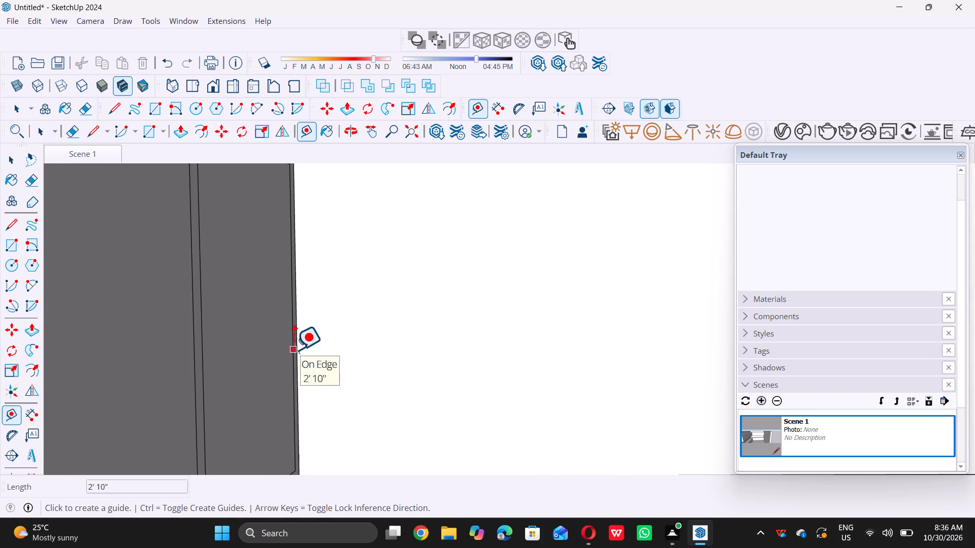
pyautogui.scroll(3, 295, 350)
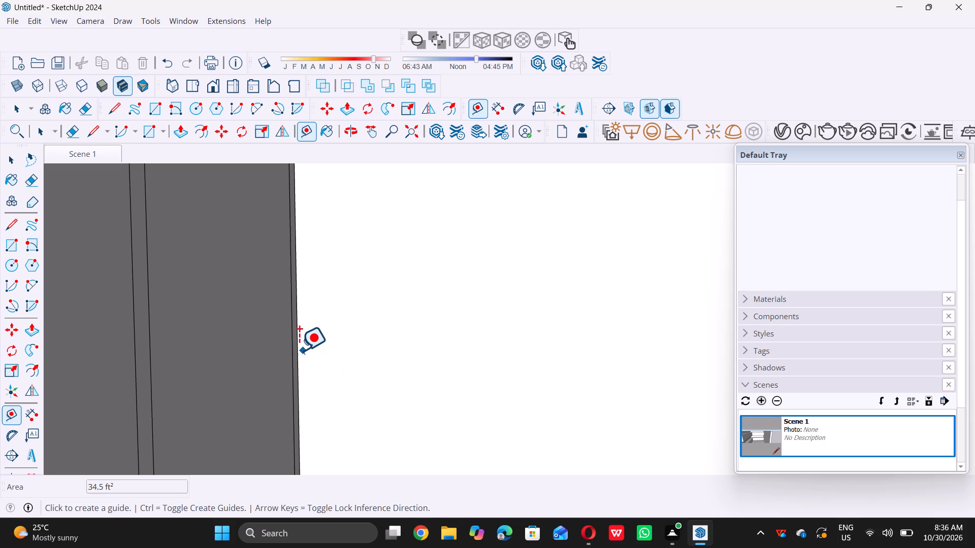
pyautogui.doubleClick(297, 348)
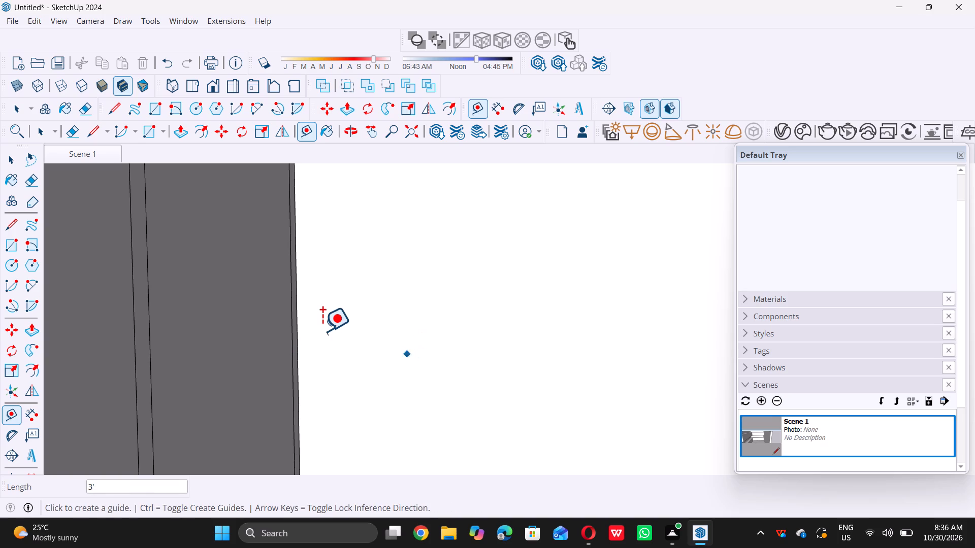
# Place a vertical guide on the lower back cabinet face, 3' from its edge beside the left-hand cabinet band.
pyautogui.scroll(5, 310, 334)
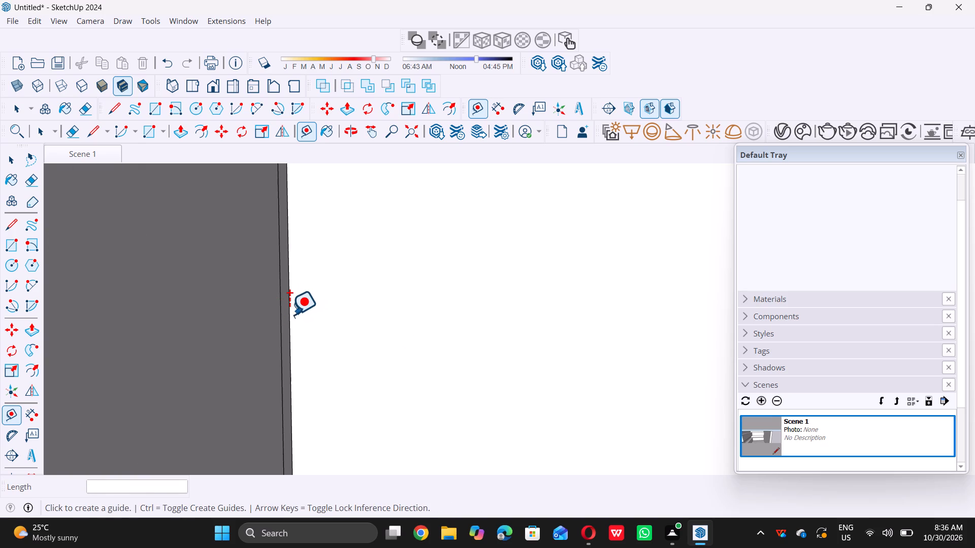
pyautogui.click(289, 314)
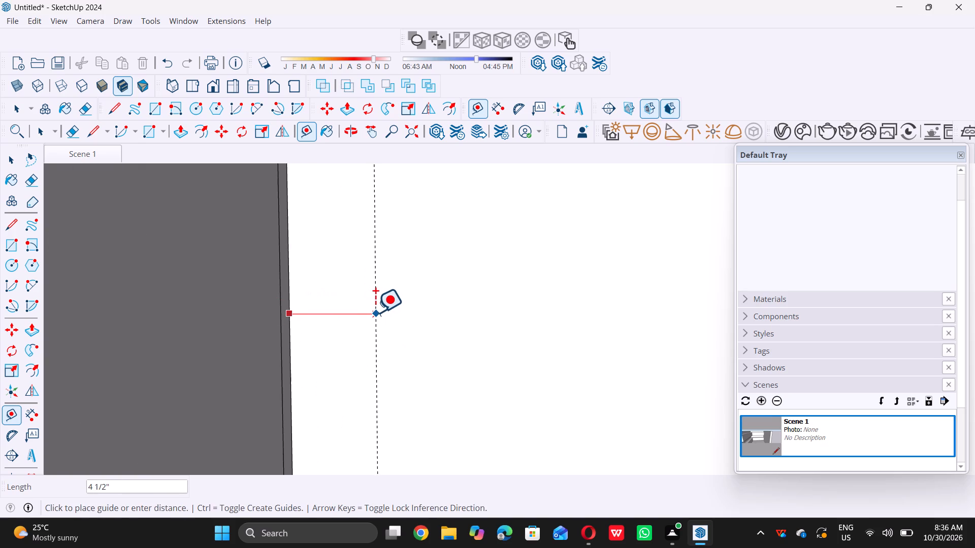
pyautogui.press('3')
pyautogui.press("'")
pyautogui.press('Return')
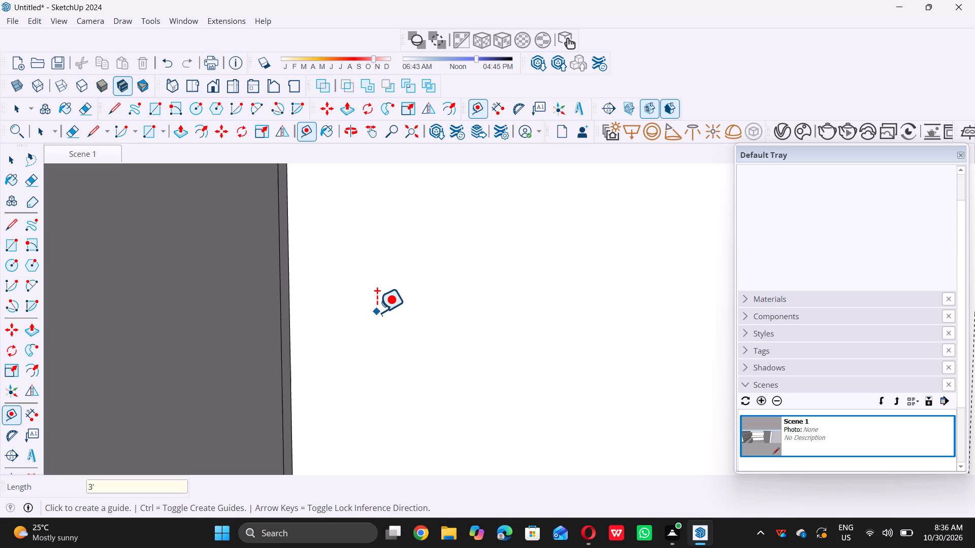
pyautogui.scroll(-14, 387, 323)
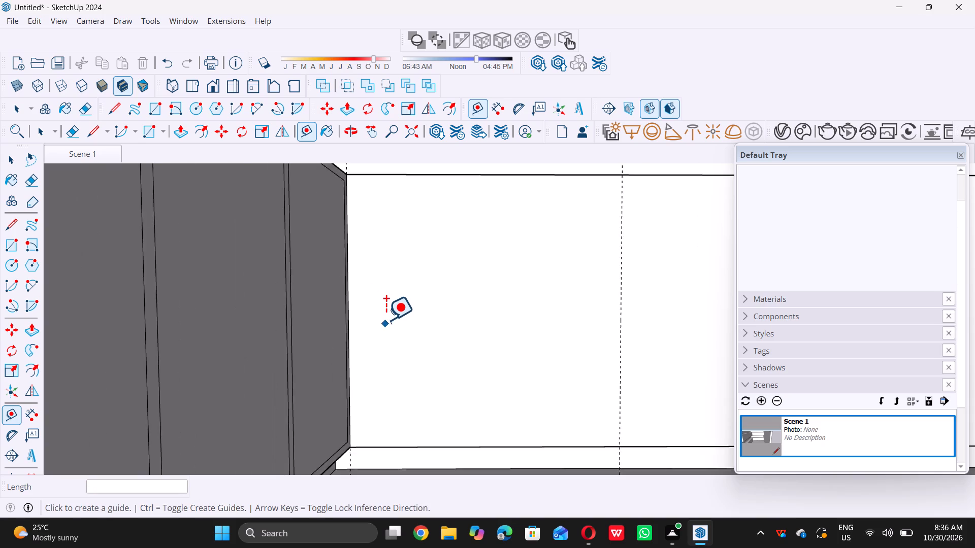
pyautogui.scroll(-19, 386, 320)
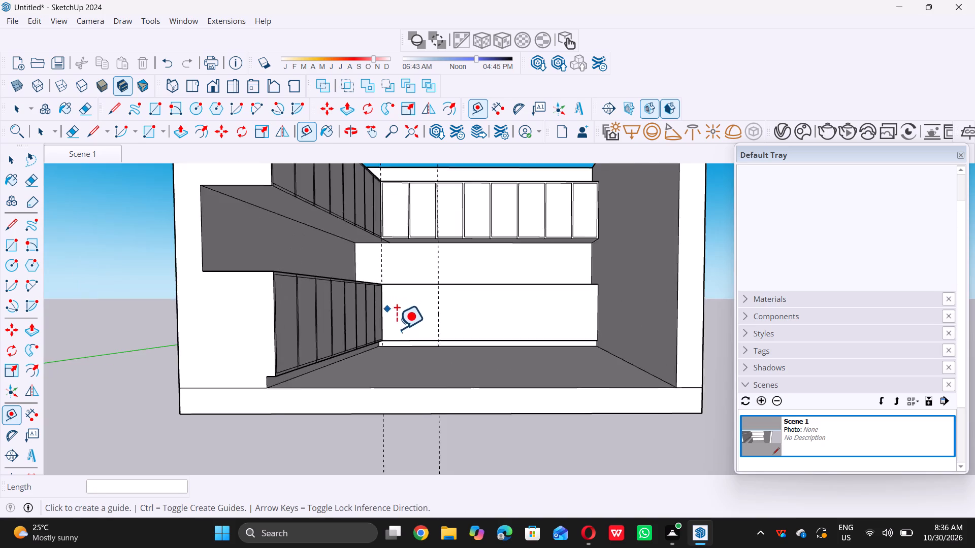
pyautogui.moveTo(459, 321); pyautogui.dragTo(453, 332, button='middle')
pyautogui.middleClick(453, 332)
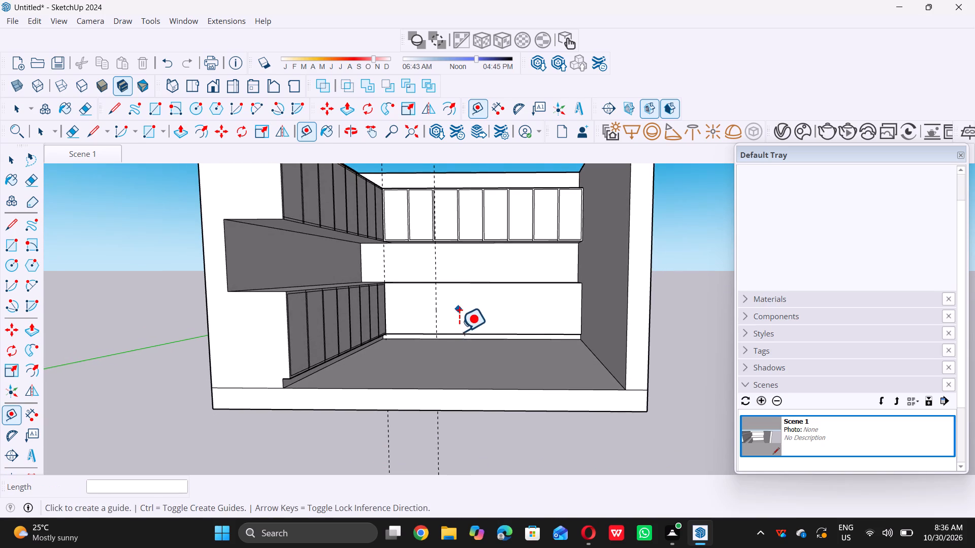
pyautogui.scroll(5, 525, 310)
pyautogui.press('space')
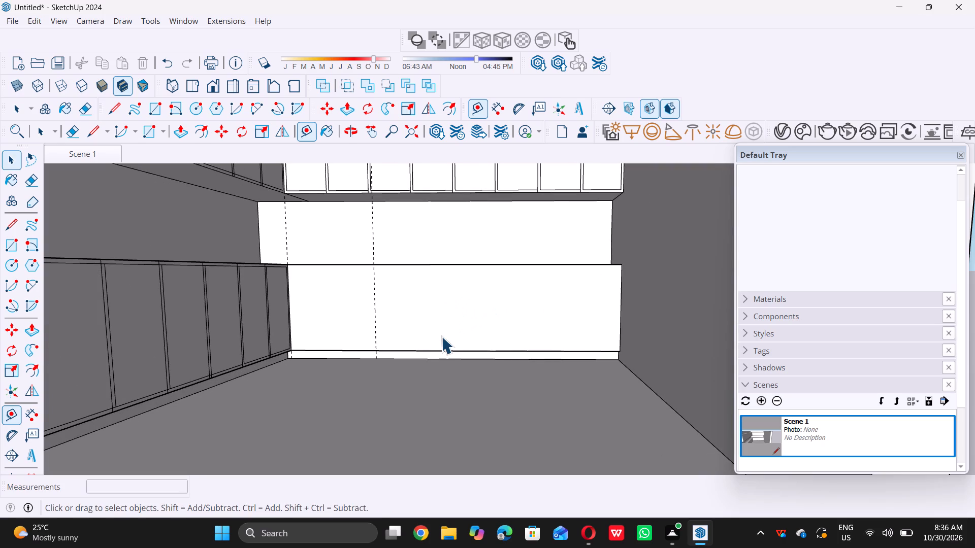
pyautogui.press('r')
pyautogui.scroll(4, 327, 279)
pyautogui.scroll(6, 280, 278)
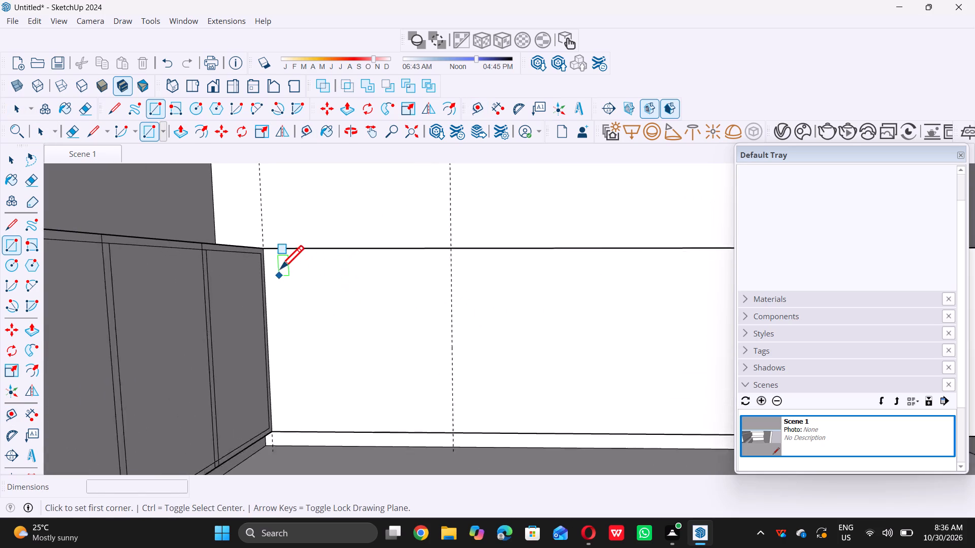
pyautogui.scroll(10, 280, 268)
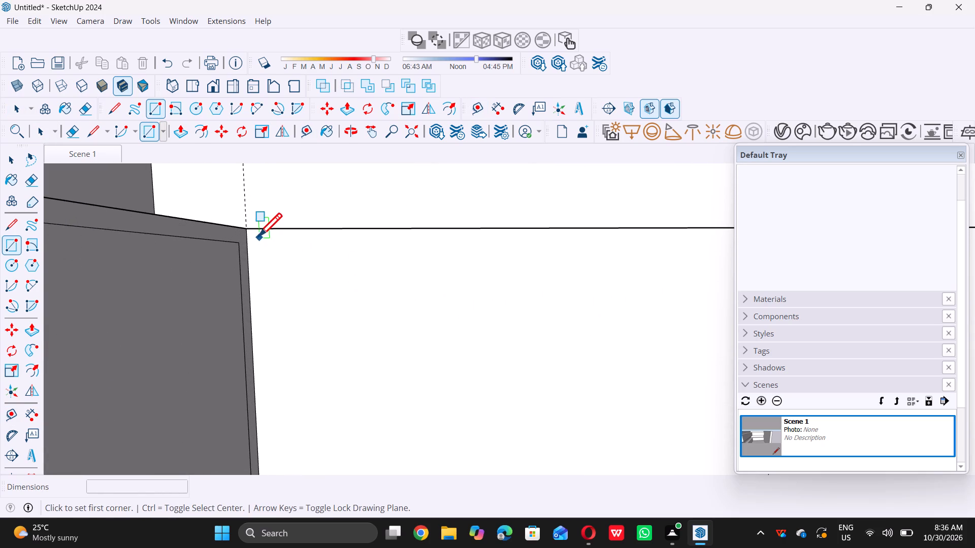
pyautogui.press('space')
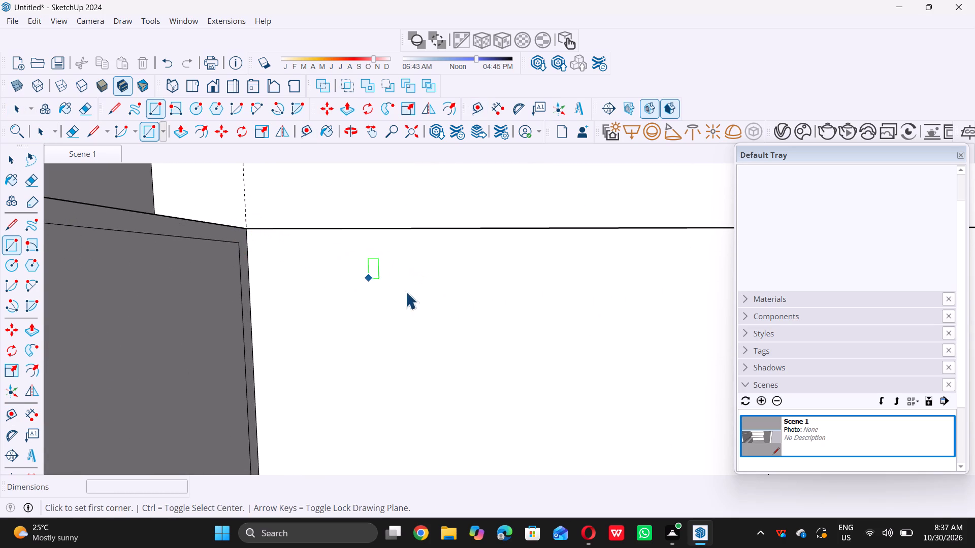
# Place a horizontal guide 1" below the top edge of the lower back cabinet face.
pyautogui.press('t')
pyautogui.click(394, 229)
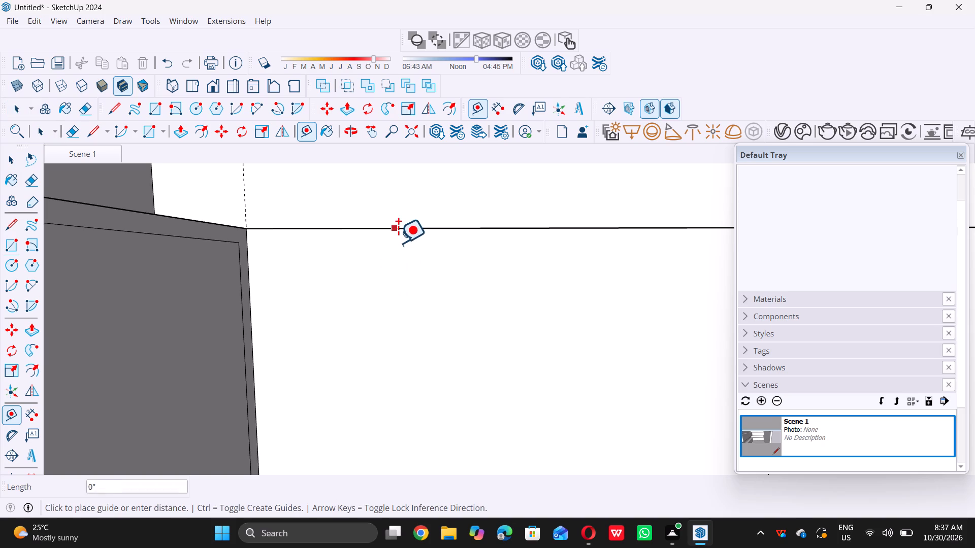
pyautogui.click(403, 247)
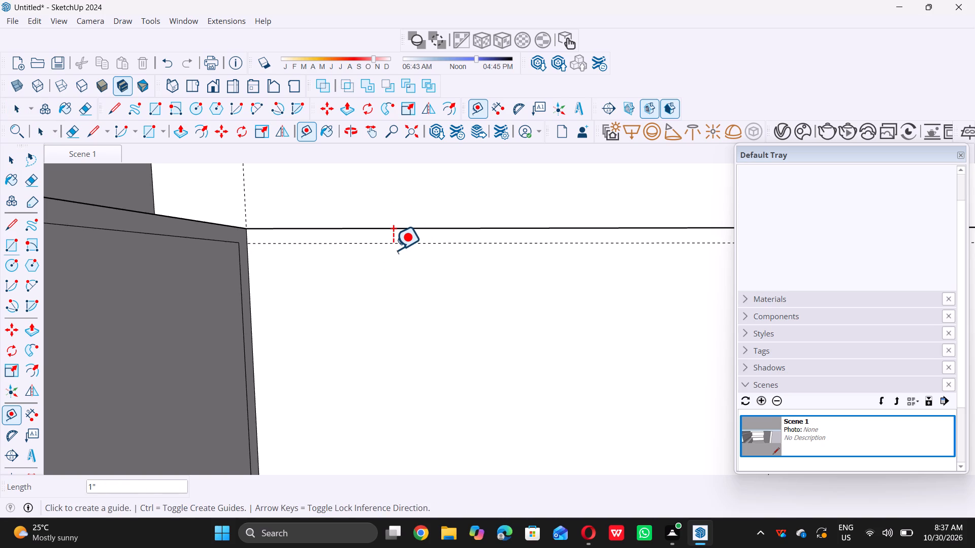
# Place a horizontal guide 1" above the bottom edge of the lower back cabinet face.
pyautogui.scroll(-11, 392, 249)
pyautogui.scroll(4, 438, 412)
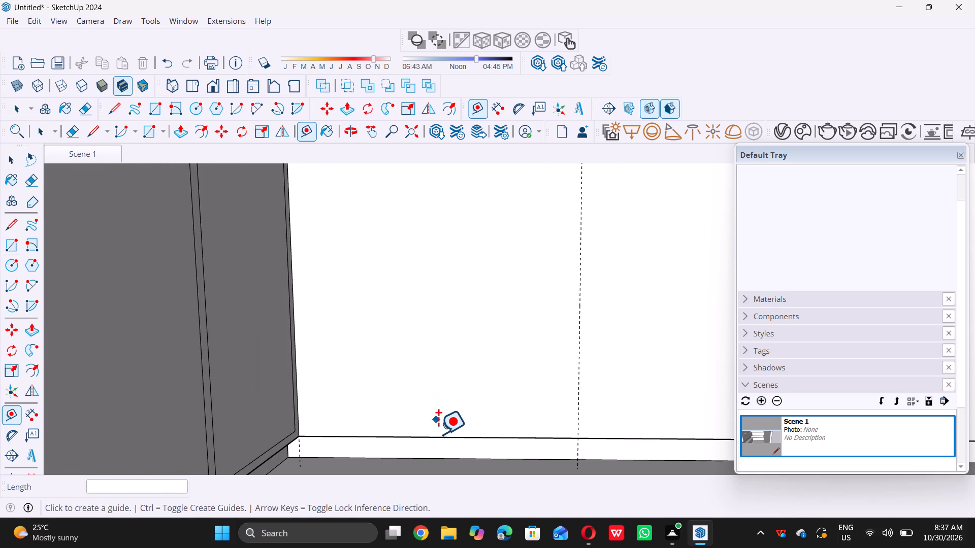
pyautogui.click(438, 436)
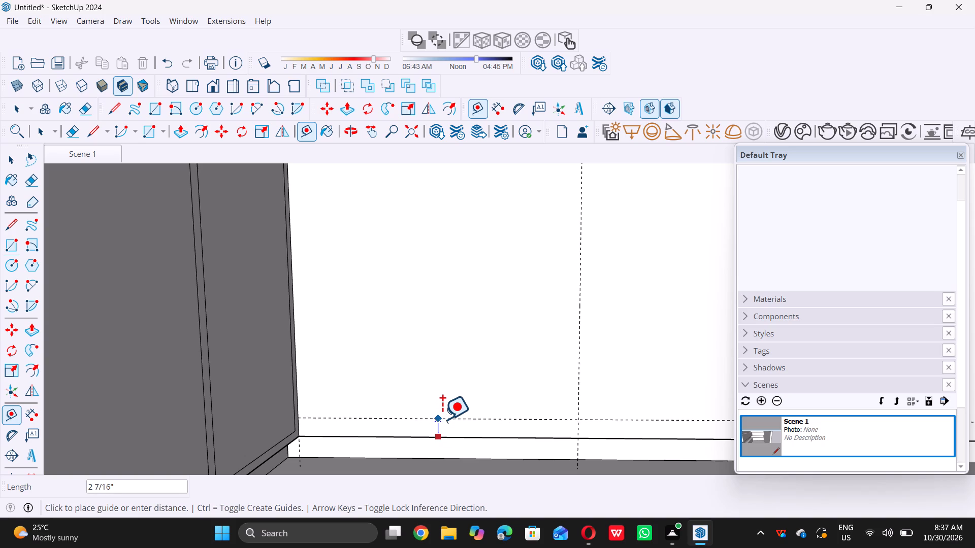
pyautogui.press('1')
pyautogui.hotkey('shift', '"')
pyautogui.press('Return')
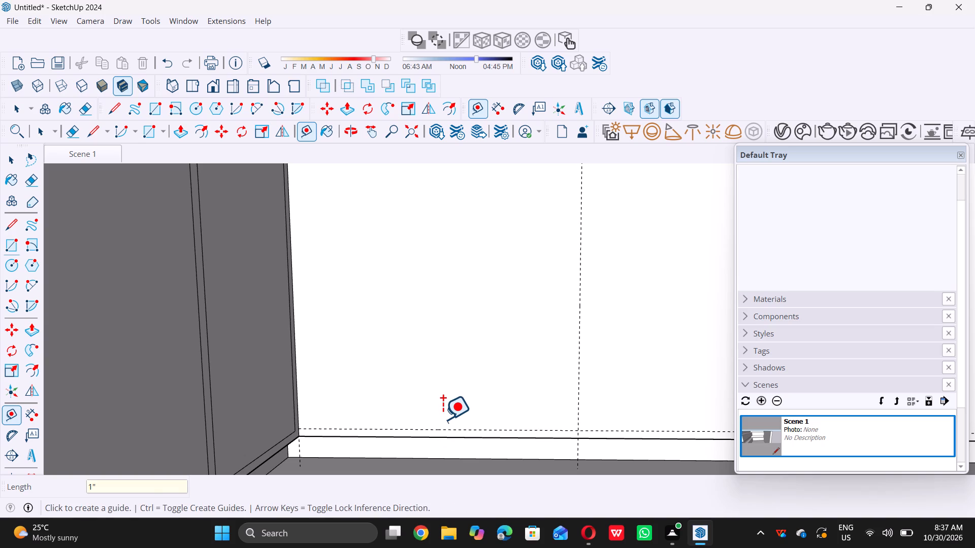
pyautogui.press('space')
pyautogui.scroll(-5, 399, 425)
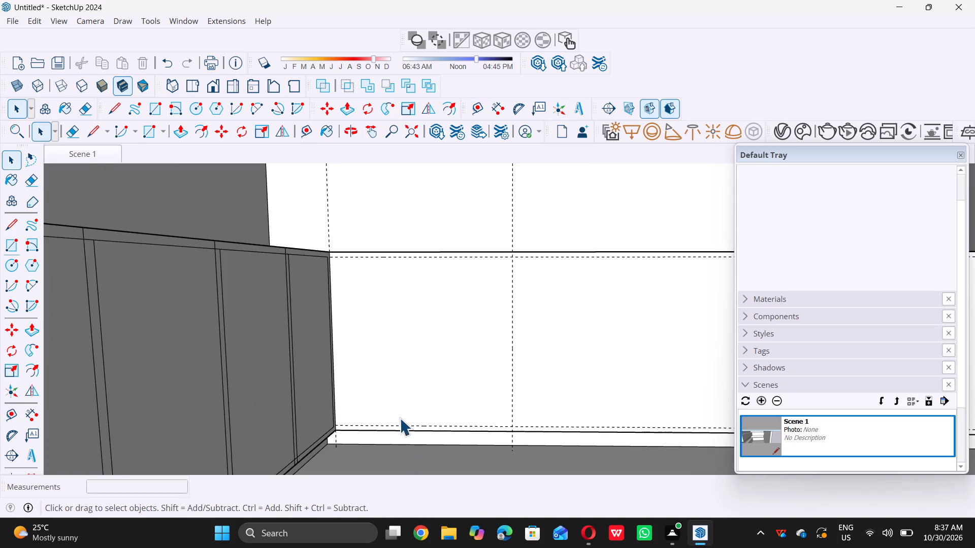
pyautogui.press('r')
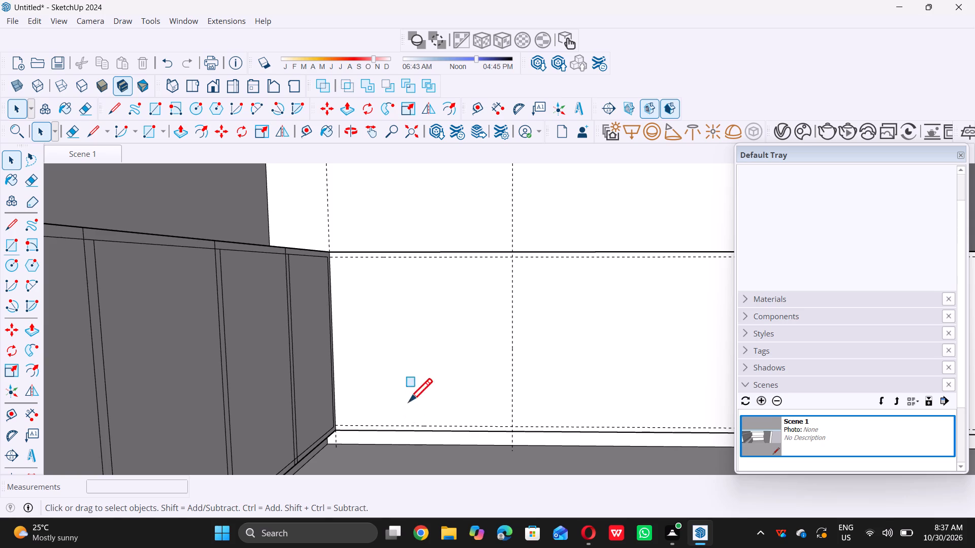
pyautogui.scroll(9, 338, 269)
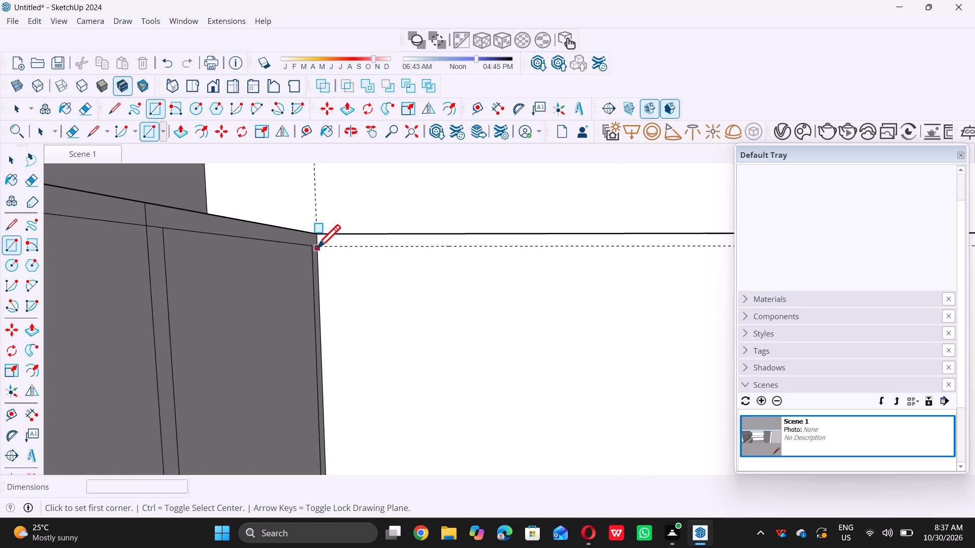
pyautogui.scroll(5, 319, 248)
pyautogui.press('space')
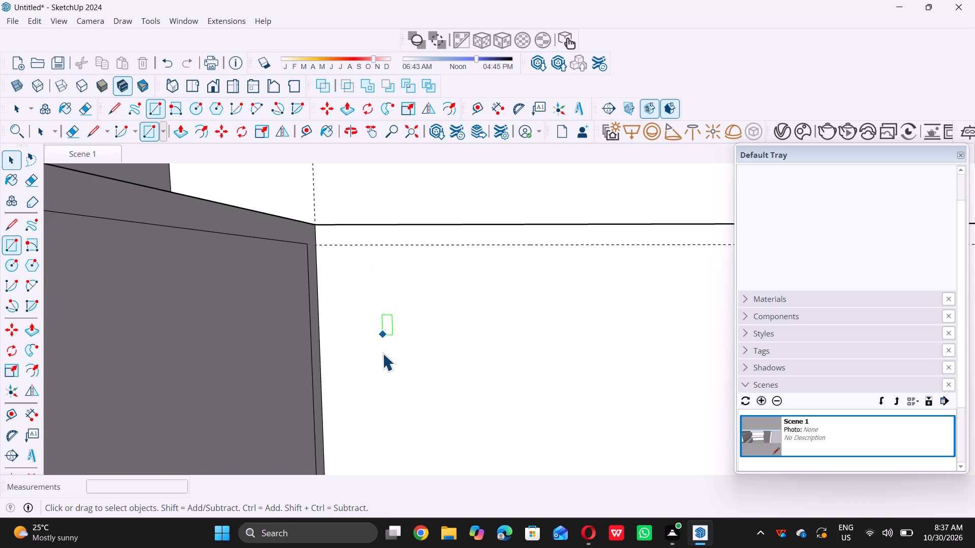
# Place a vertical guide on the lower back cabinet face, 1" from its edge beside the left-hand cabinet band.
pyautogui.press('t')
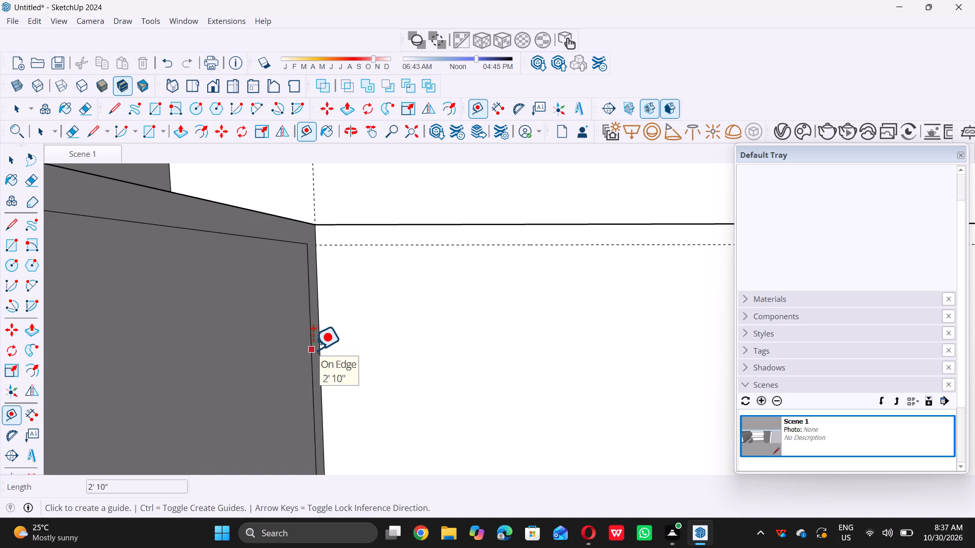
pyautogui.click(321, 348)
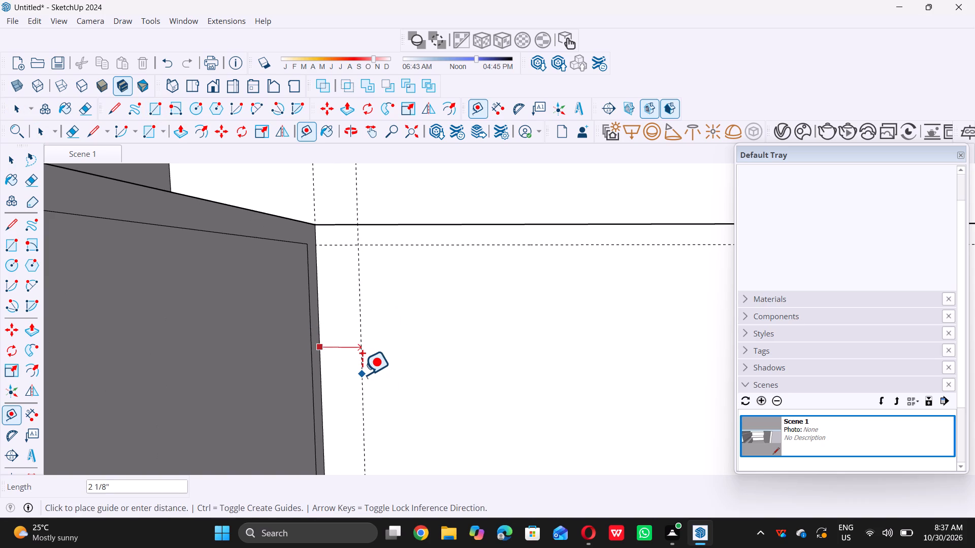
pyautogui.press('1')
pyautogui.hotkey('shift', '"')
pyautogui.press('Return')
pyautogui.press('space')
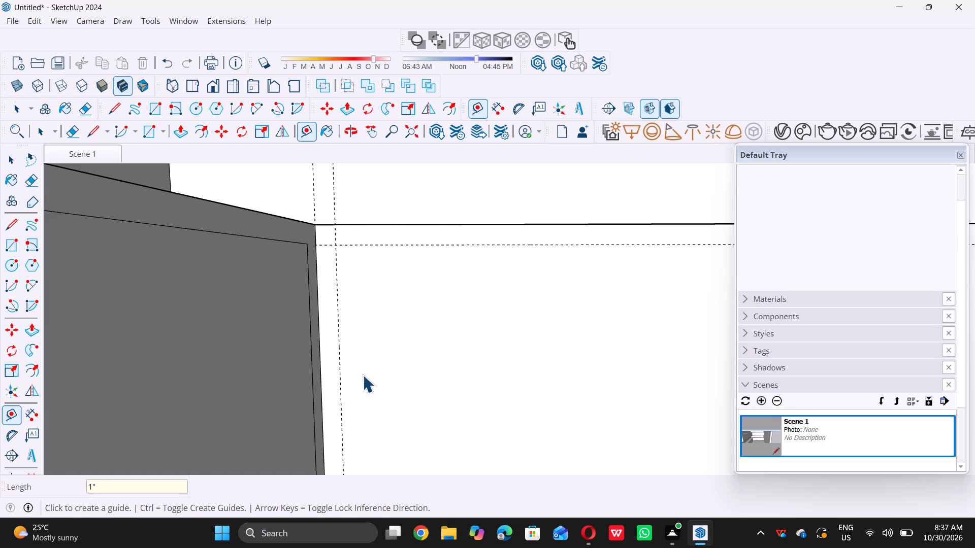
# Draw a 2' 11" by 2' 10" door panel rectangle between the guide intersections on the lower back cabinet face.
pyautogui.scroll(-16, 334, 302)
pyautogui.scroll(1, 375, 369)
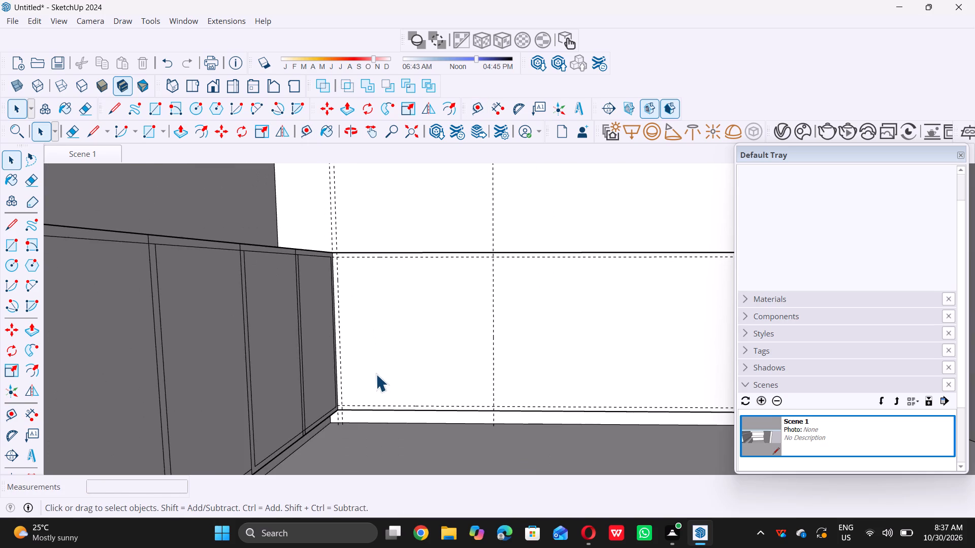
pyautogui.scroll(2, 376, 374)
pyautogui.press('r')
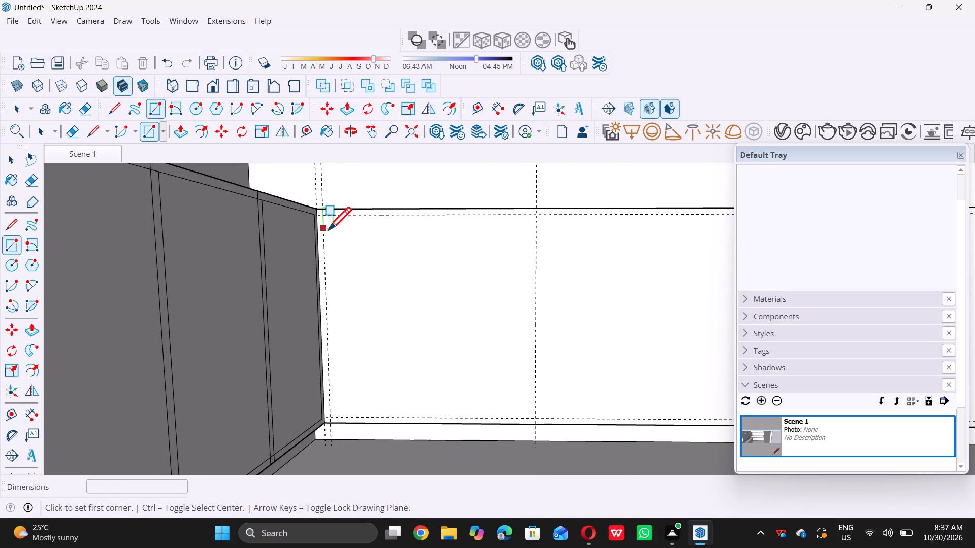
pyautogui.scroll(11, 329, 226)
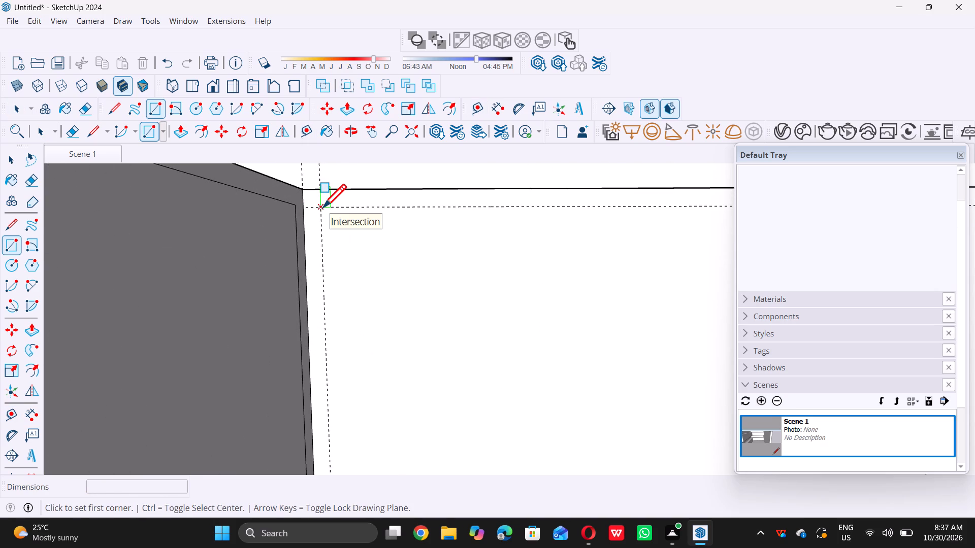
pyautogui.click(323, 206)
pyautogui.scroll(-15, 323, 206)
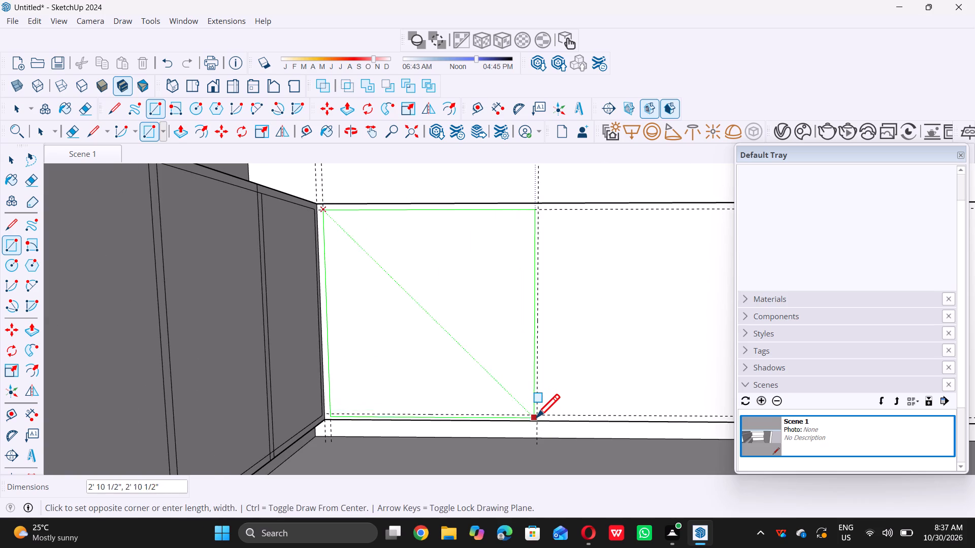
pyautogui.doubleClick(537, 416)
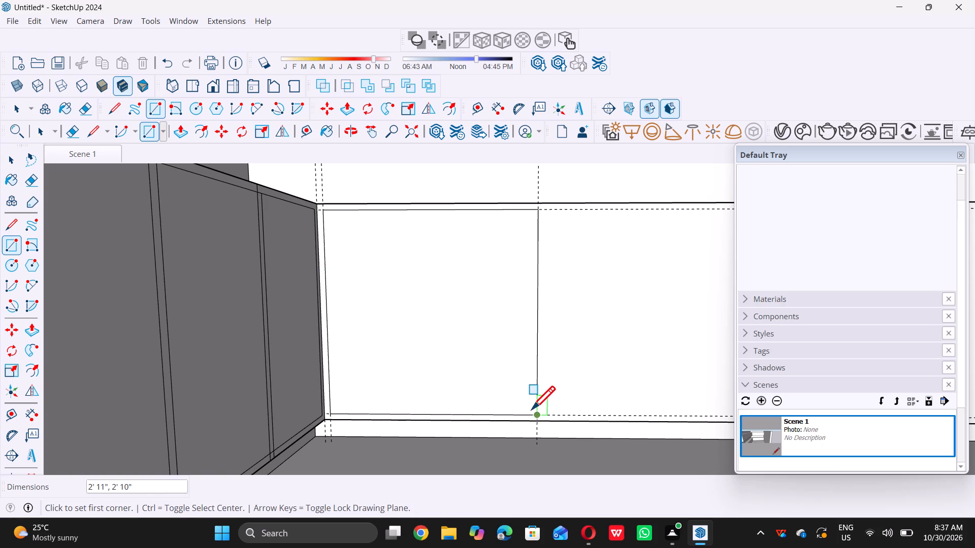
pyautogui.press('space')
# Place a vertical guide 1" beyond the door panel rectangle's edge farthest from the left-hand cabinet band.
pyautogui.scroll(-6, 342, 357)
pyautogui.scroll(-4, 278, 328)
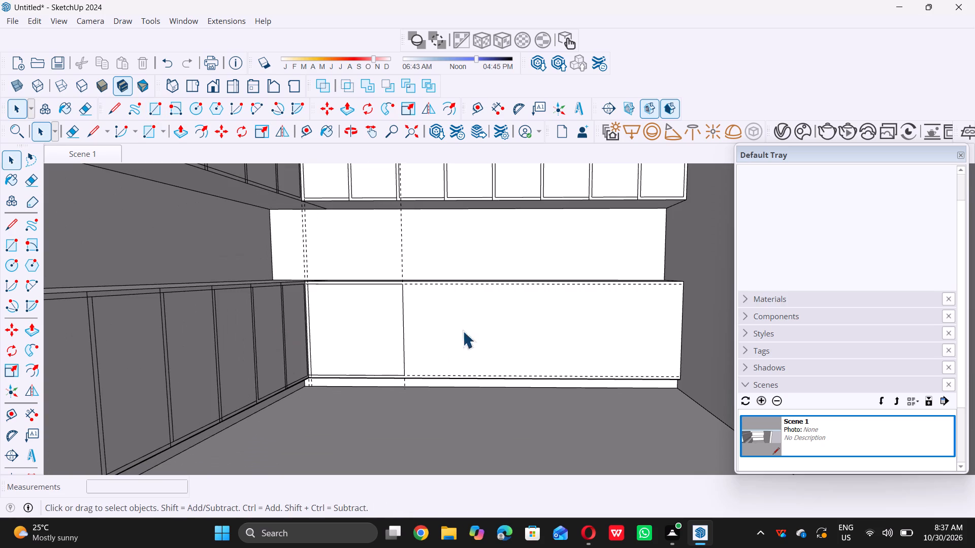
pyautogui.scroll(-4, 433, 350)
pyautogui.scroll(5, 543, 349)
pyautogui.scroll(2, 397, 358)
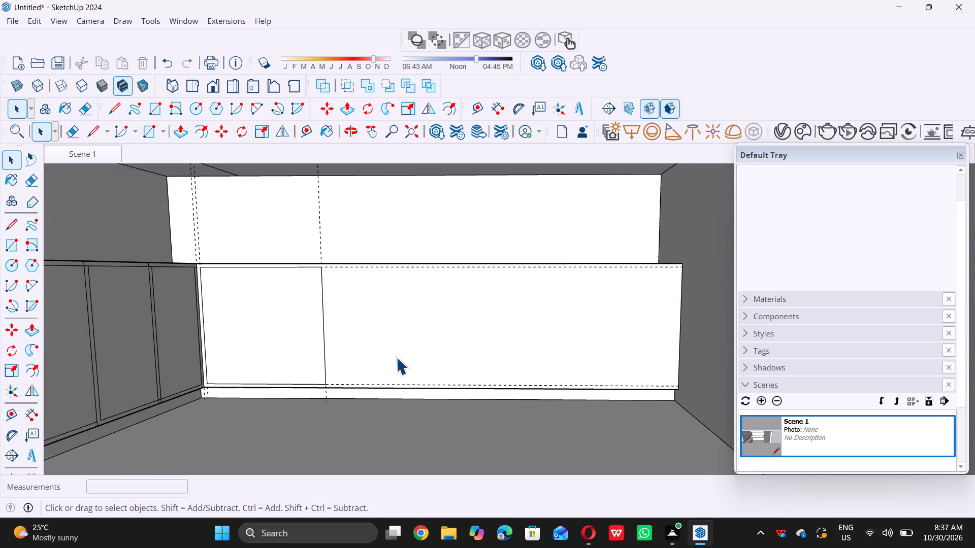
pyautogui.scroll(2, 396, 357)
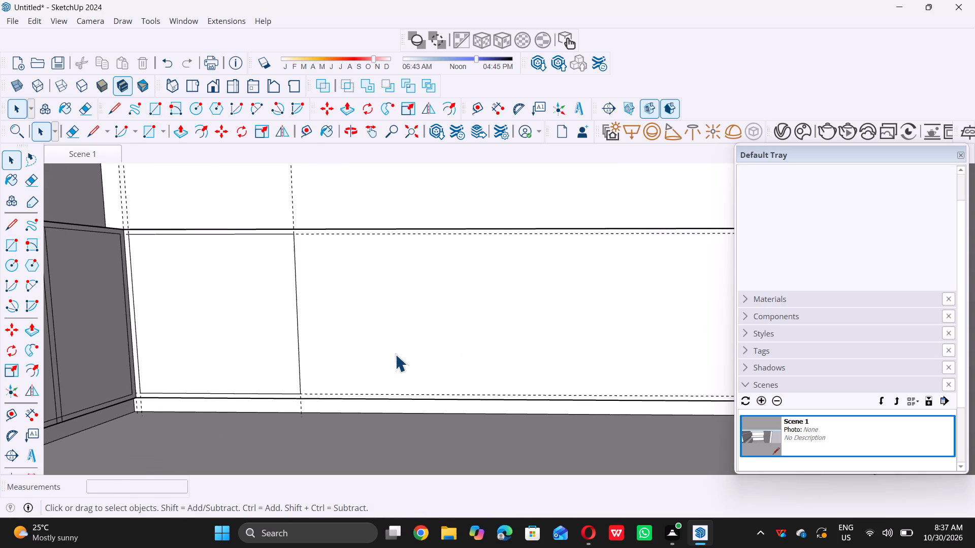
pyautogui.press('t')
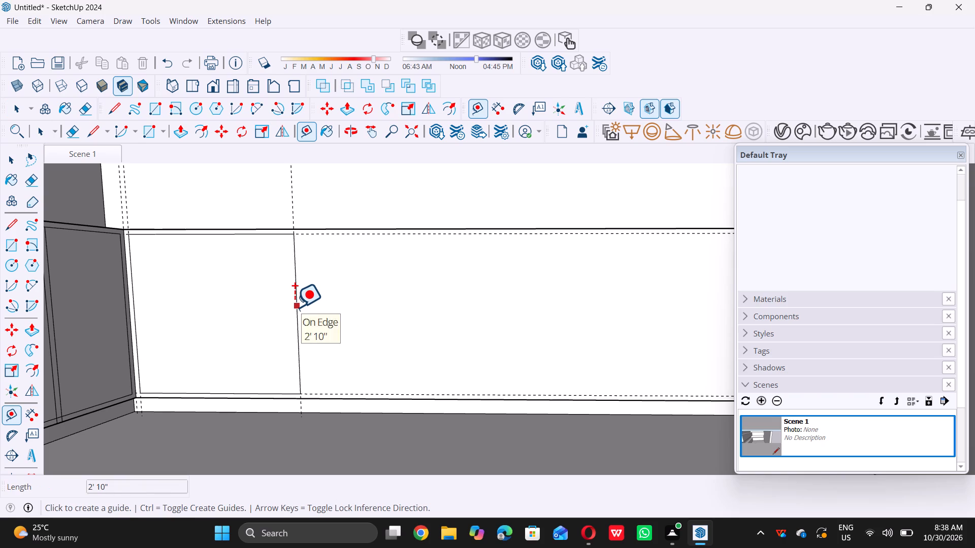
pyautogui.click(295, 306)
pyautogui.doubleClick(308, 303)
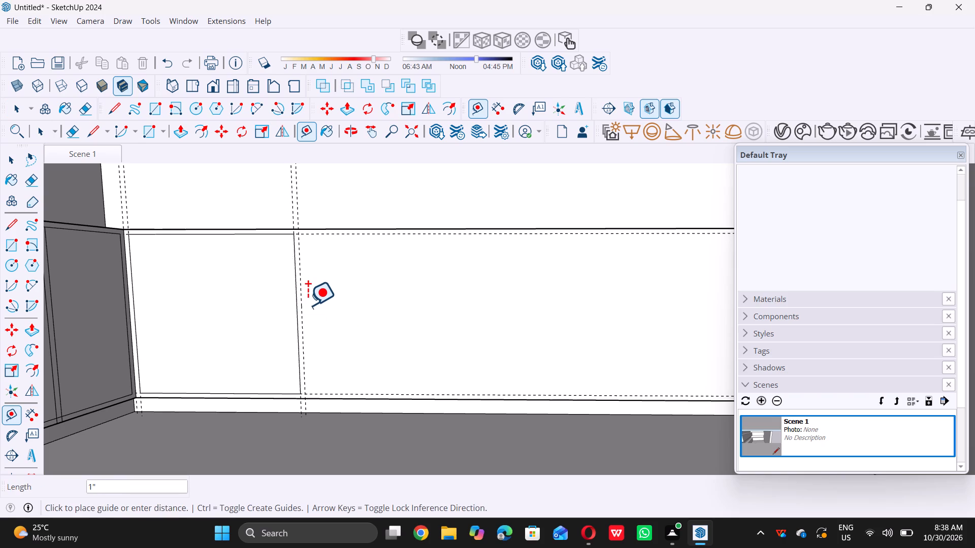
pyautogui.press('space')
# Draw a 2' 10" vertical line along the new guide, between the upper and lower horizontal guides.
pyautogui.scroll(-4, 233, 341)
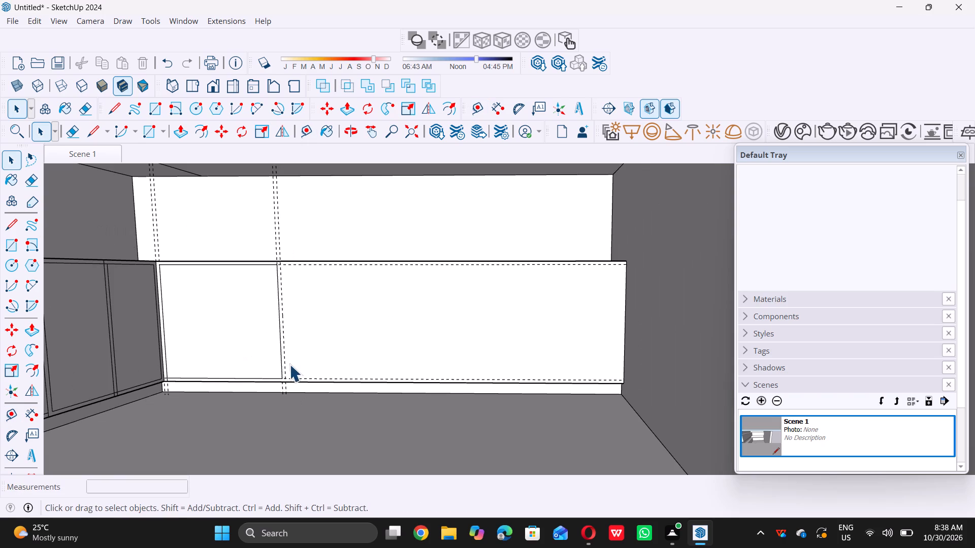
pyautogui.scroll(5, 289, 365)
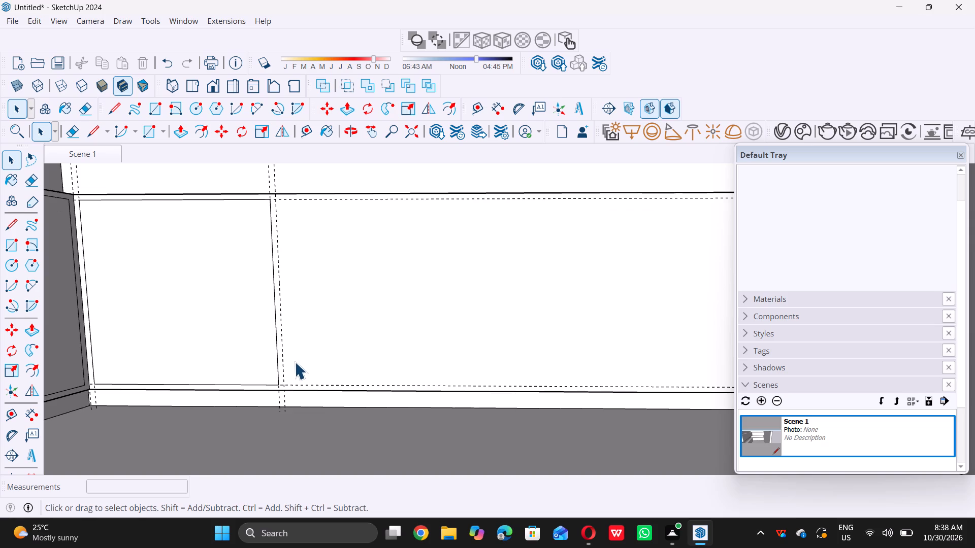
pyautogui.press('l')
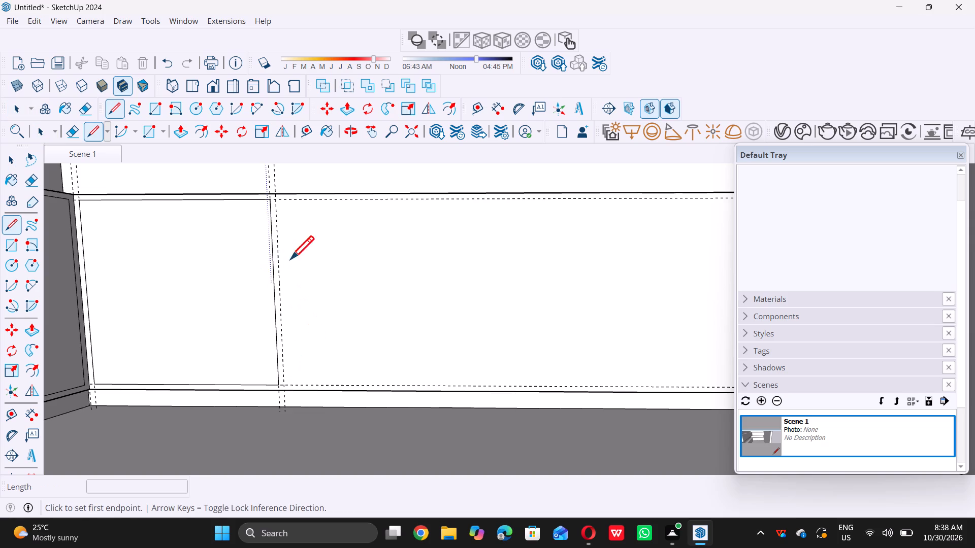
pyautogui.scroll(9, 291, 200)
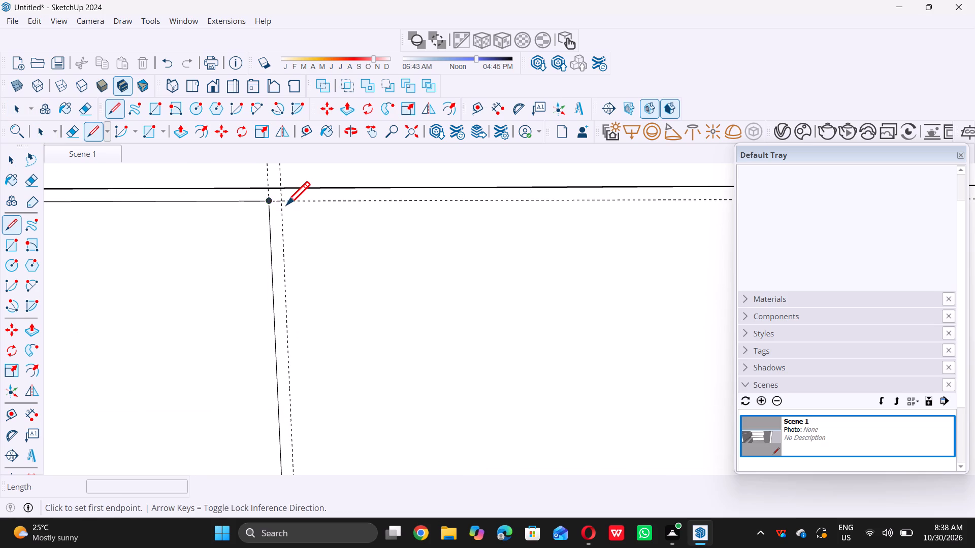
pyautogui.click(283, 201)
pyautogui.scroll(-5, 282, 201)
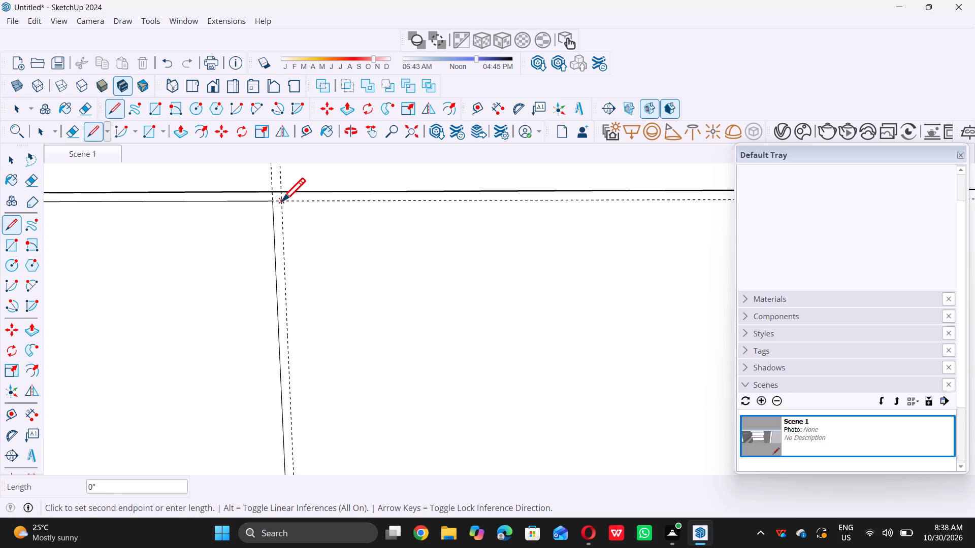
pyautogui.scroll(-10, 282, 201)
pyautogui.scroll(5, 284, 329)
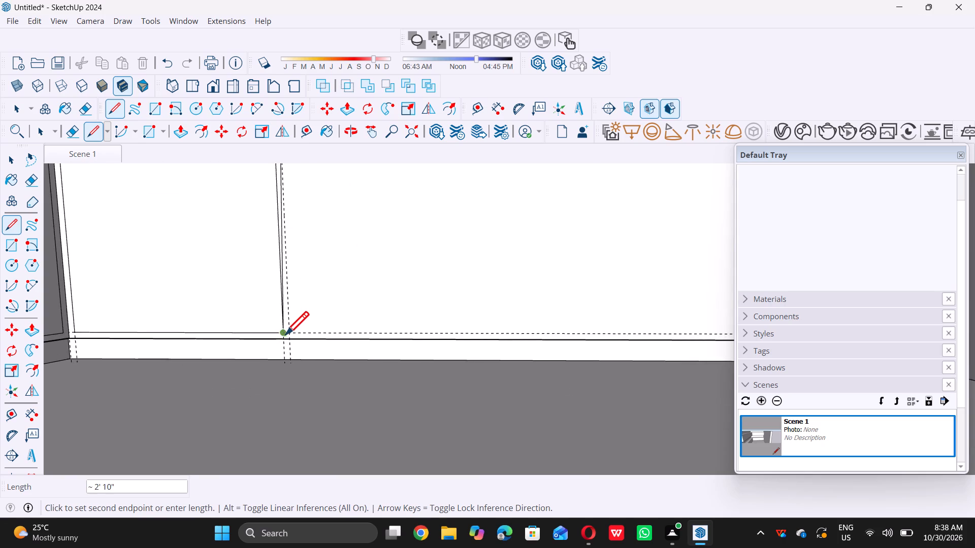
pyautogui.scroll(10, 287, 338)
pyautogui.doubleClick(291, 330)
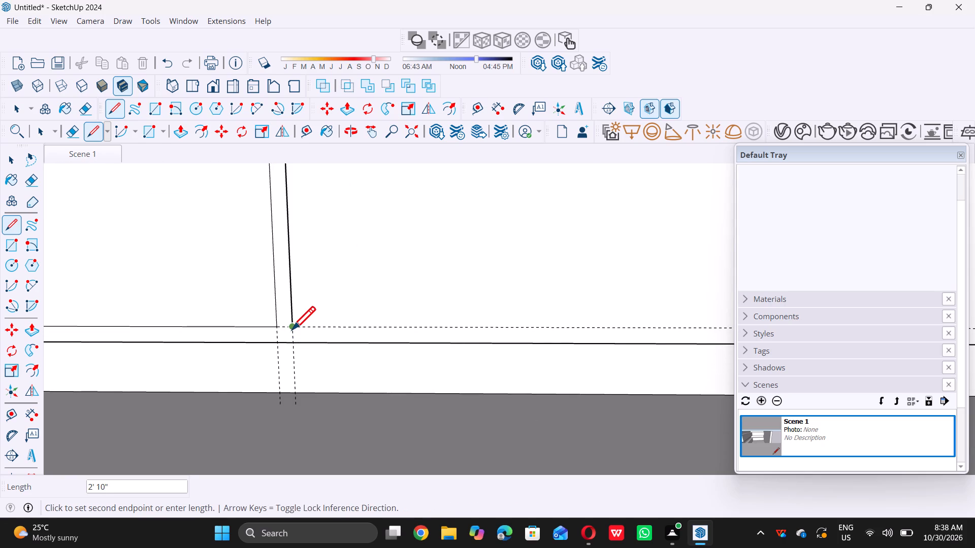
pyautogui.press('space')
# Copy the 2' 10" vertical line 8' 5" along the lower horizontal guide to the cabinet face's far vertical edge.
pyautogui.scroll(-6, 294, 341)
pyautogui.scroll(1, 290, 333)
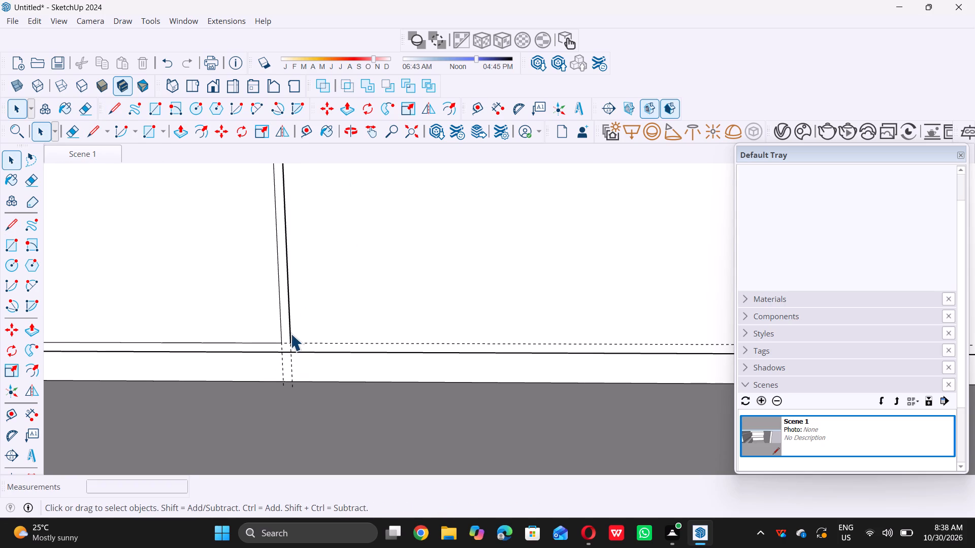
pyautogui.scroll(2, 290, 333)
pyautogui.click(288, 331)
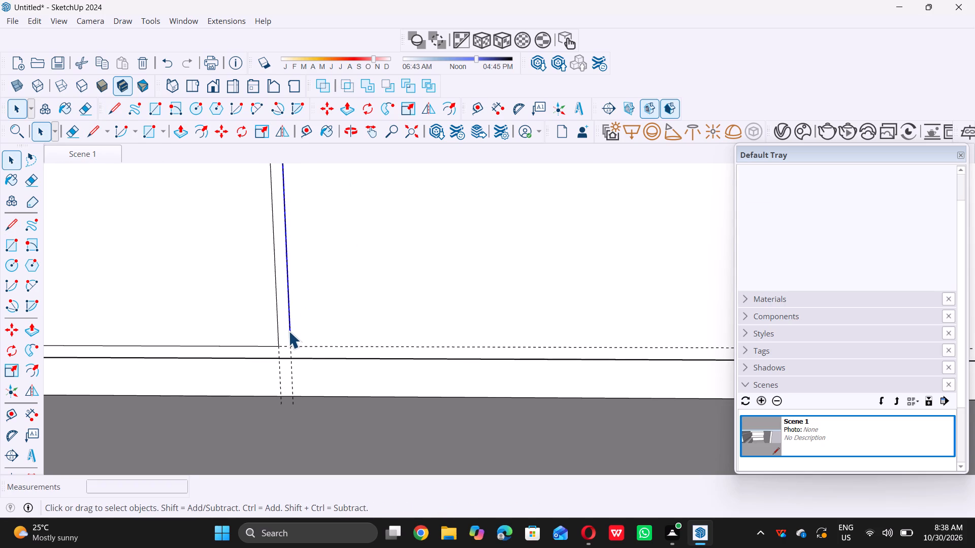
pyautogui.press('m')
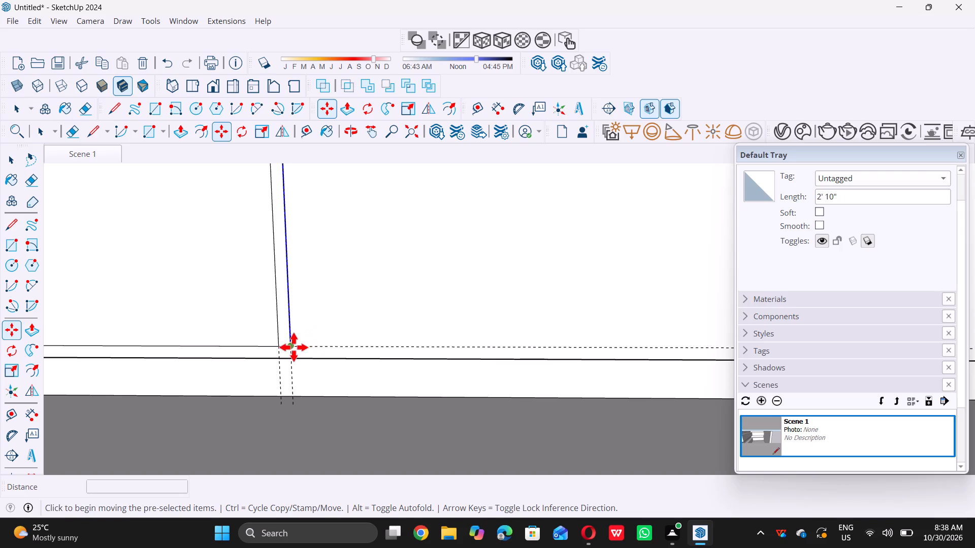
pyautogui.doubleClick(293, 347)
pyautogui.scroll(-11, 291, 347)
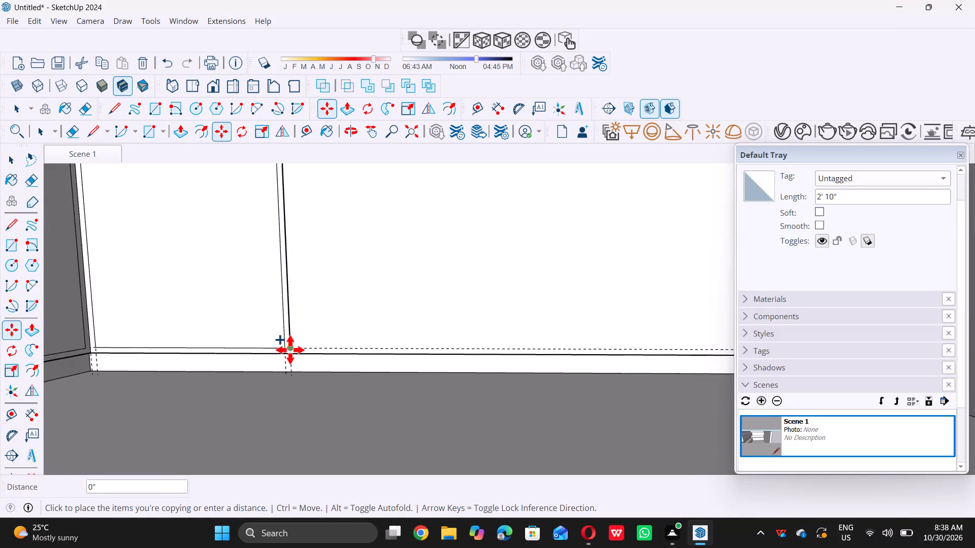
pyautogui.scroll(-11, 290, 350)
pyautogui.scroll(6, 479, 339)
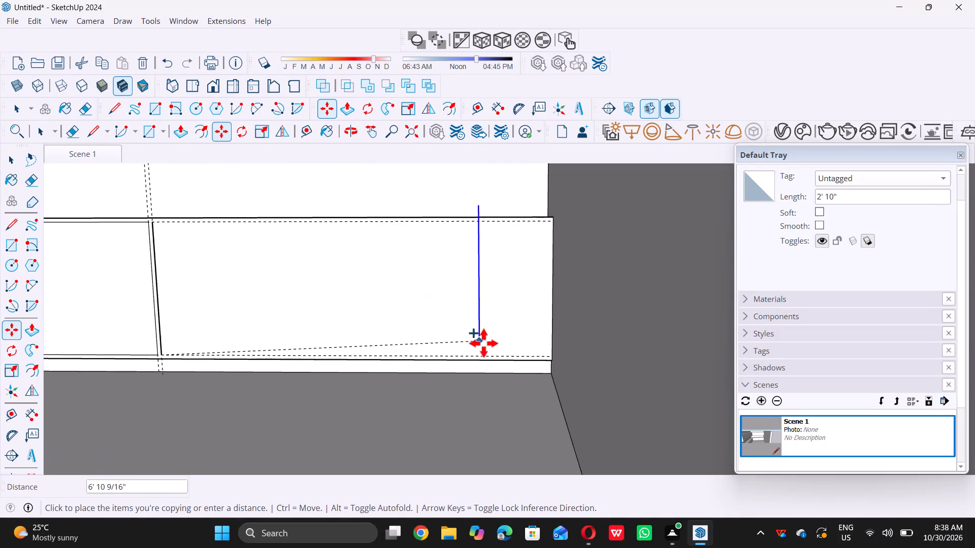
pyautogui.scroll(5, 541, 359)
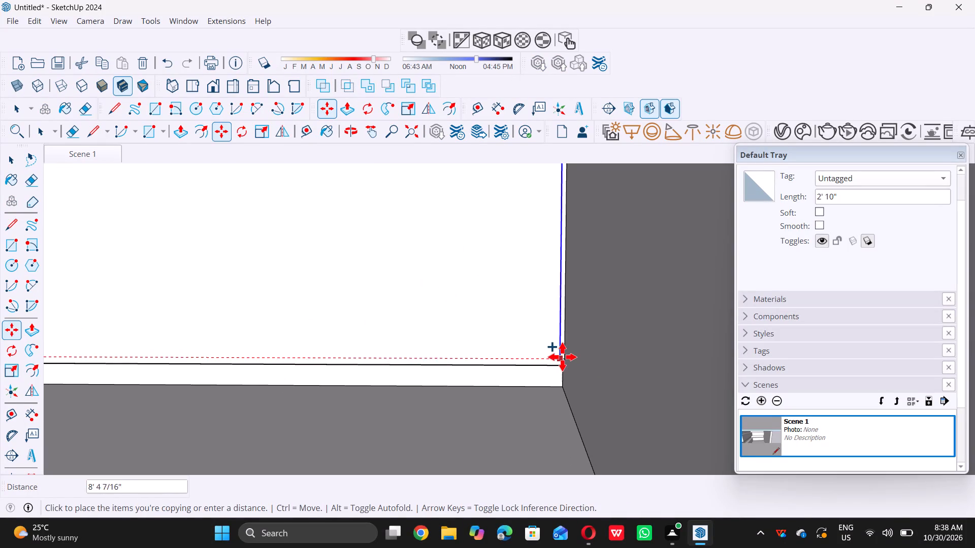
pyautogui.scroll(2, 562, 357)
pyautogui.doubleClick(563, 357)
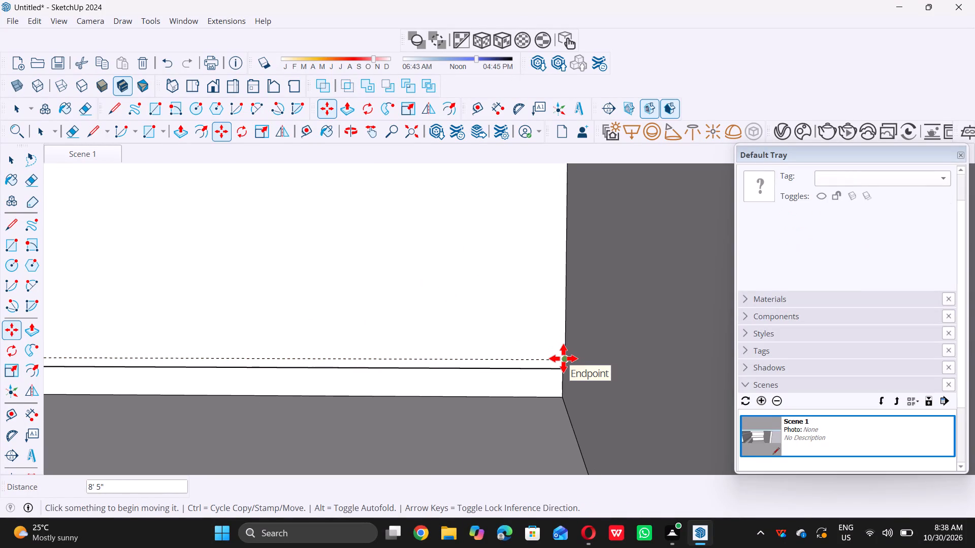
# Divide the copied line's span into 5 equal spacings with vertical line copies.
pyautogui.press('/')
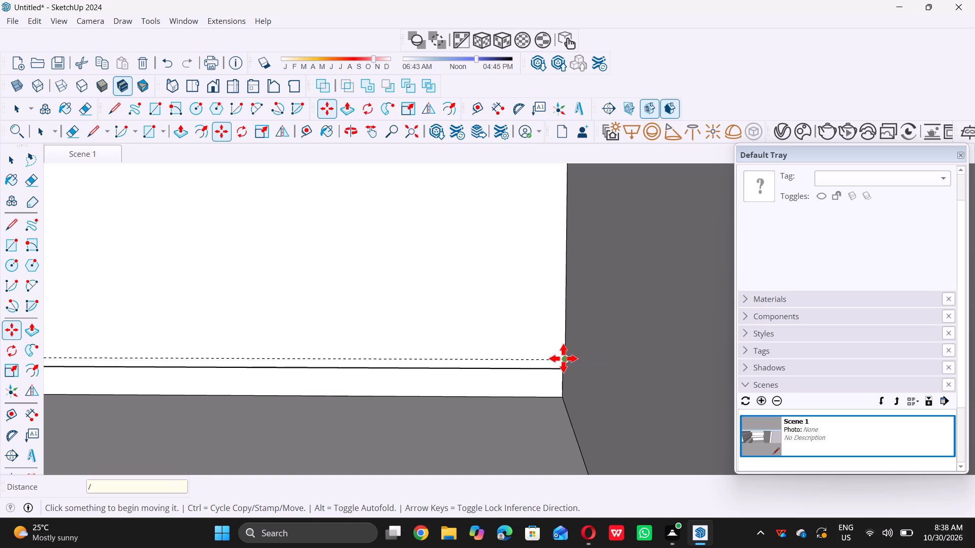
pyautogui.press('5')
pyautogui.press('Return')
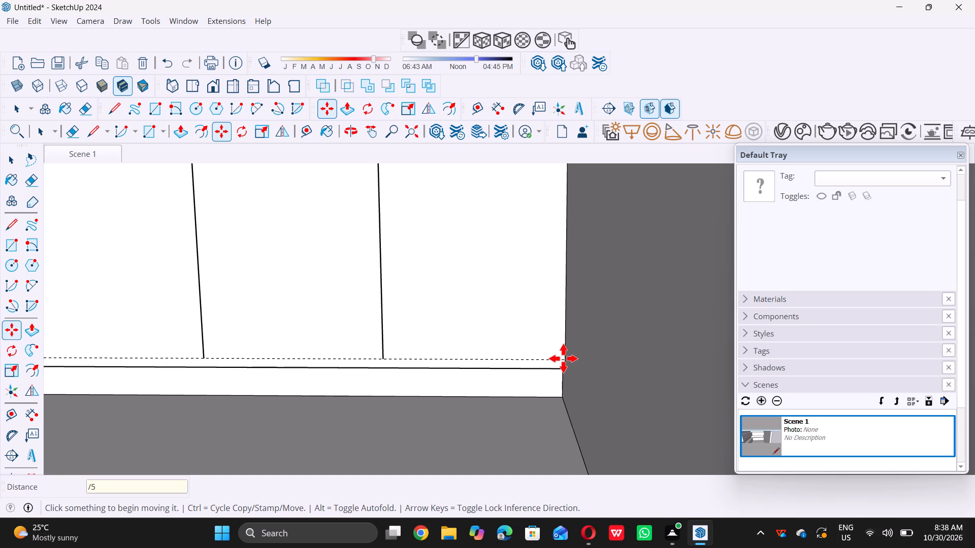
pyautogui.press('space')
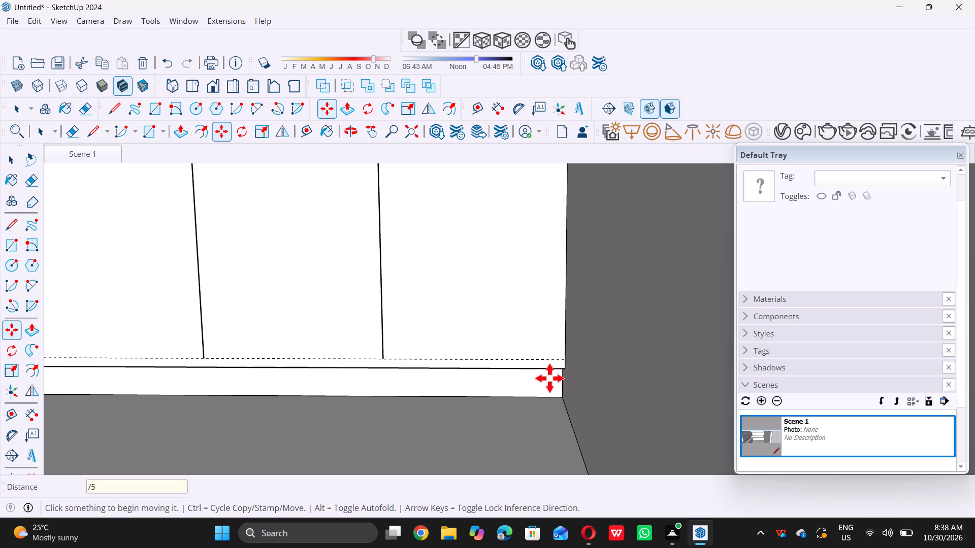
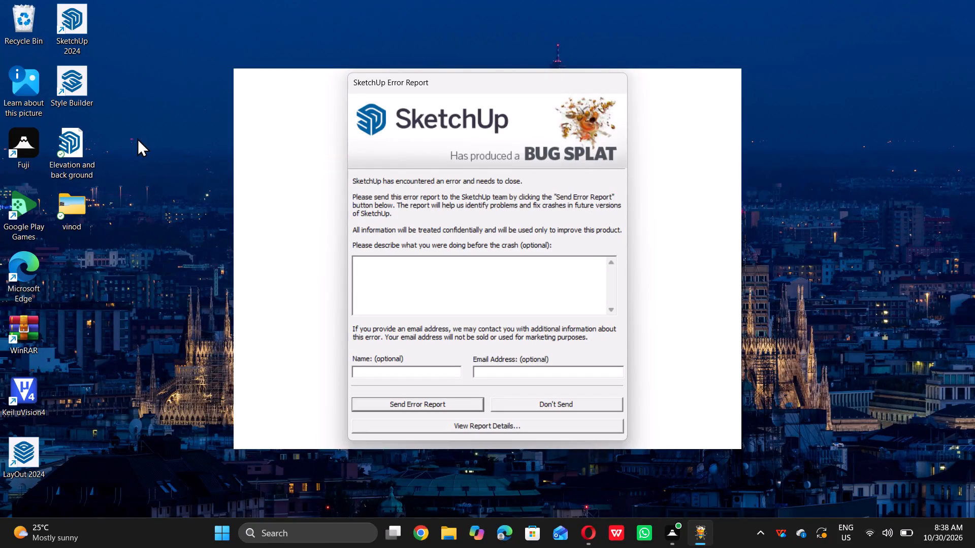
# Launch SketchUp 2024 again from its desktop shortcut.
pyautogui.doubleClick(81, 33)
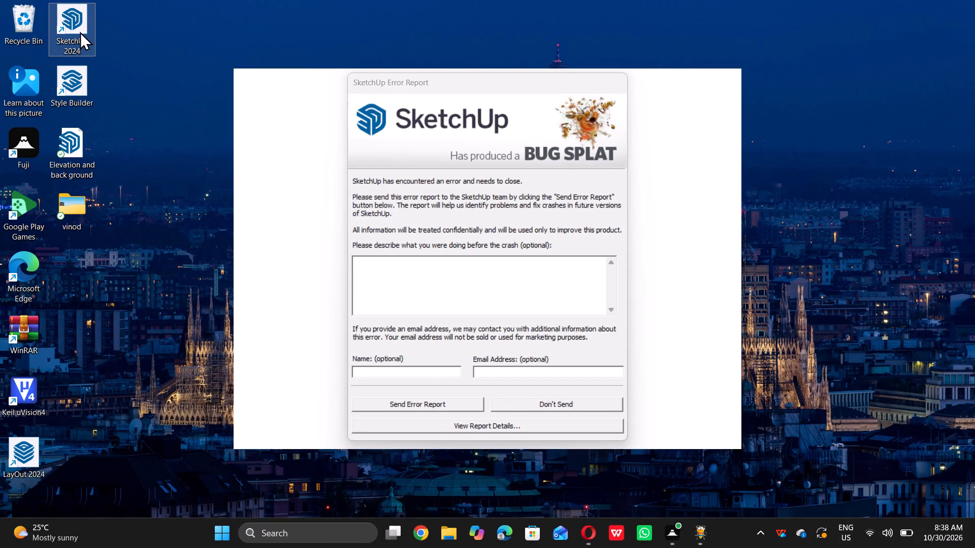
pyautogui.tripleClick(80, 31)
pyautogui.tripleClick(80, 31)
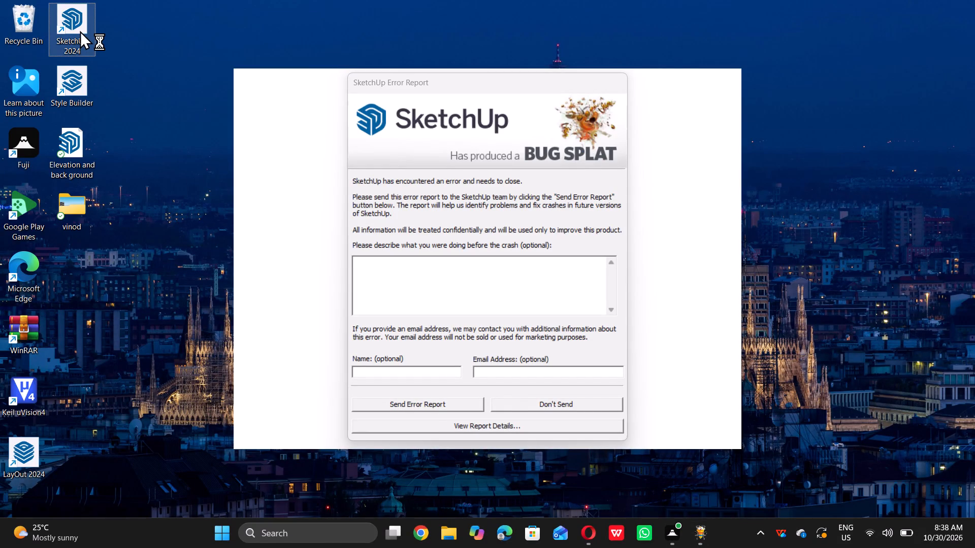
pyautogui.tripleClick(80, 30)
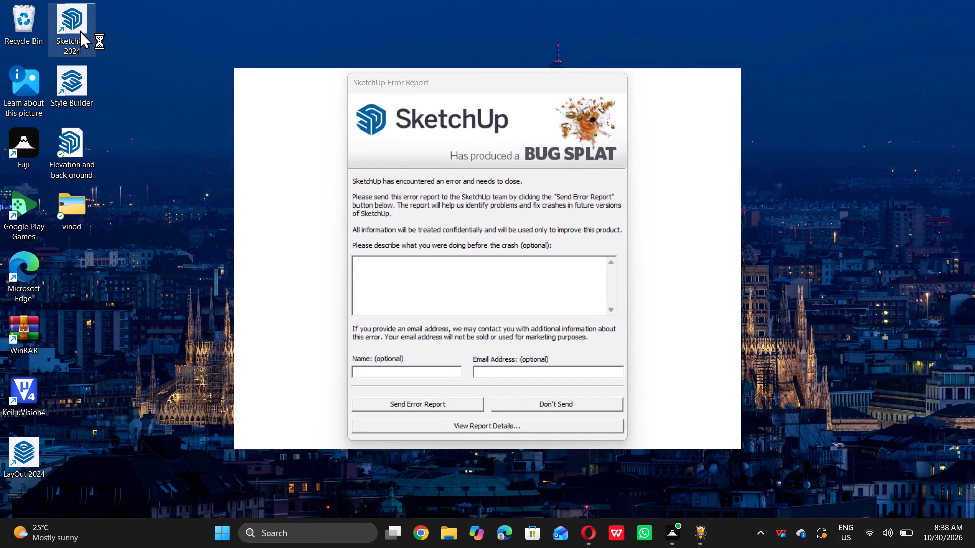
pyautogui.tripleClick(80, 29)
pyautogui.click(80, 29)
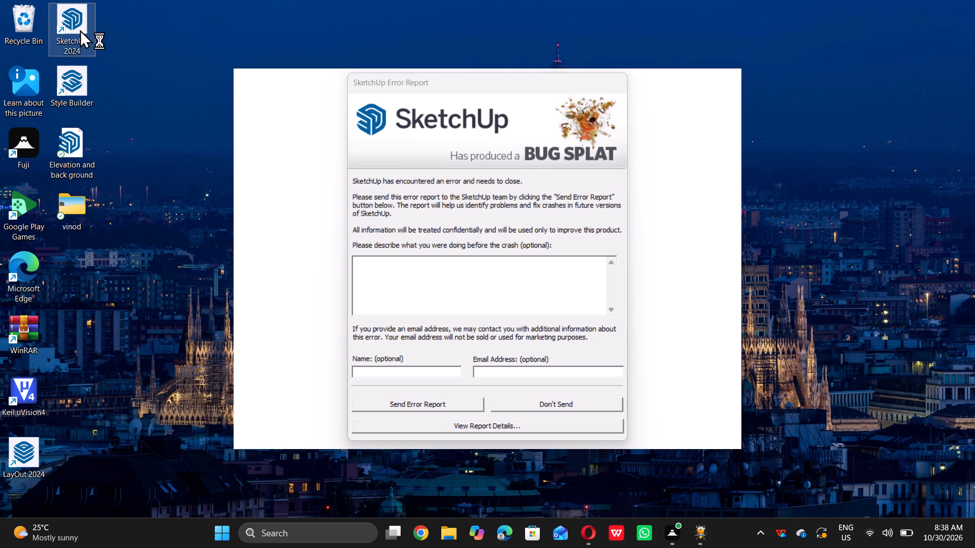
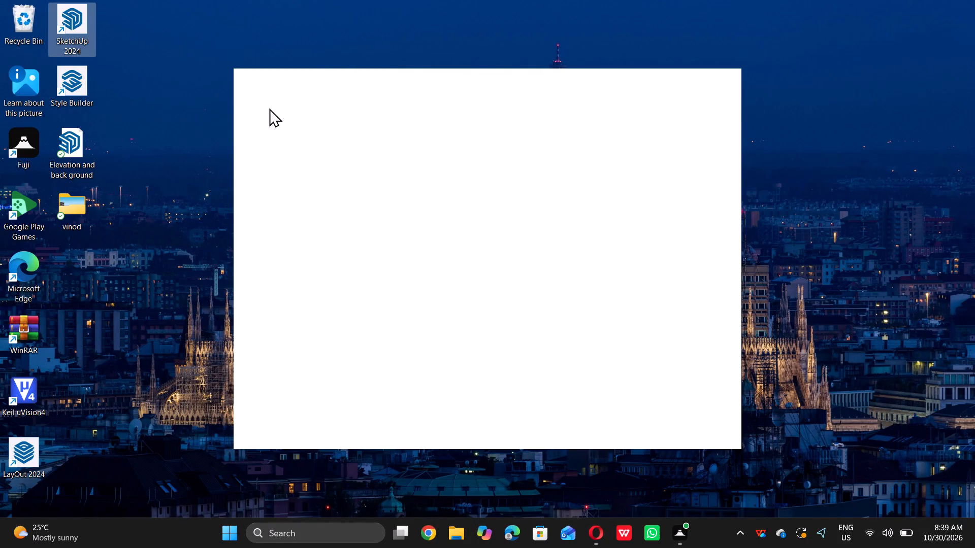
# Retry launching SketchUp 2024 from its desktop shortcut.
pyautogui.tripleClick(66, 39)
pyautogui.click(66, 38)
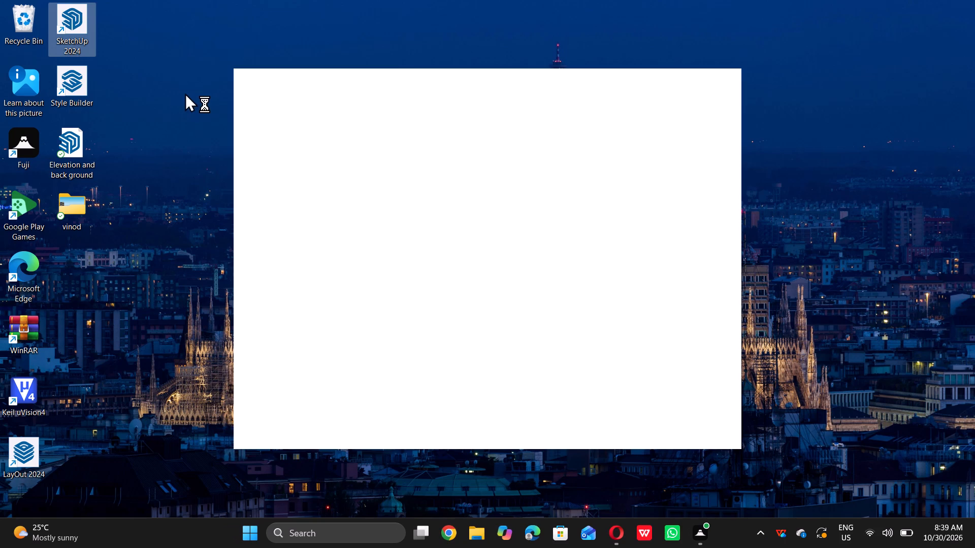
pyautogui.tripleClick(70, 25)
pyautogui.click(70, 25)
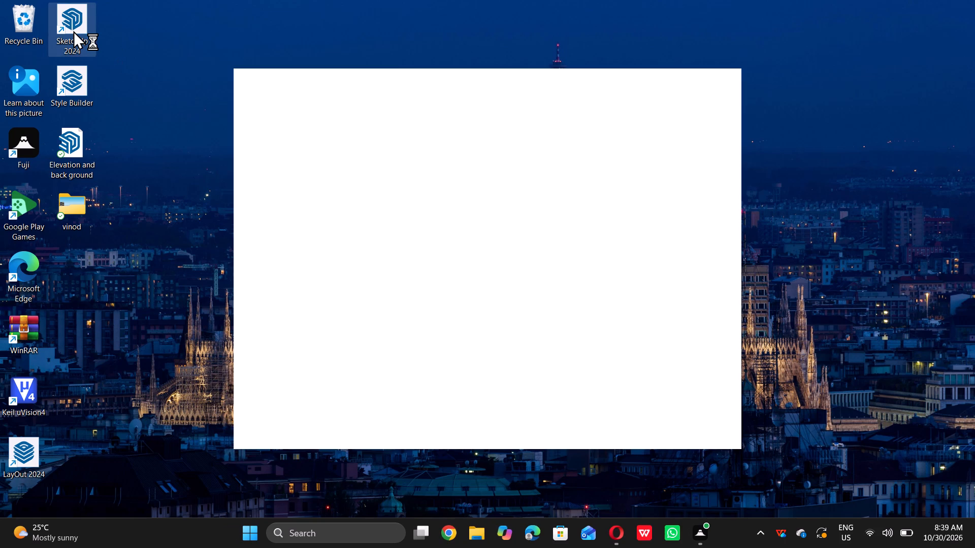
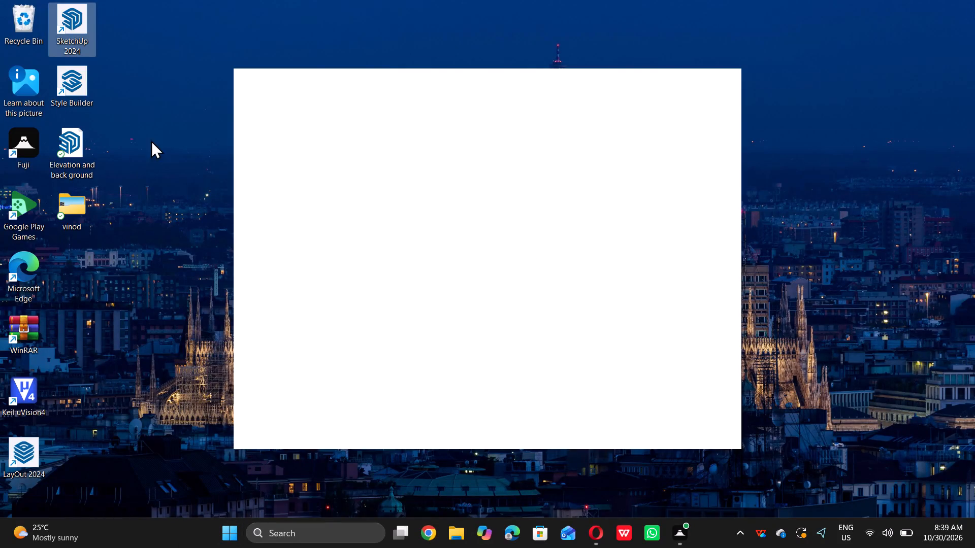
# Launch SketchUp 2024 again from its desktop shortcut and bring its welcome window to the front.
pyautogui.tripleClick(58, 32)
pyautogui.doubleClick(58, 32)
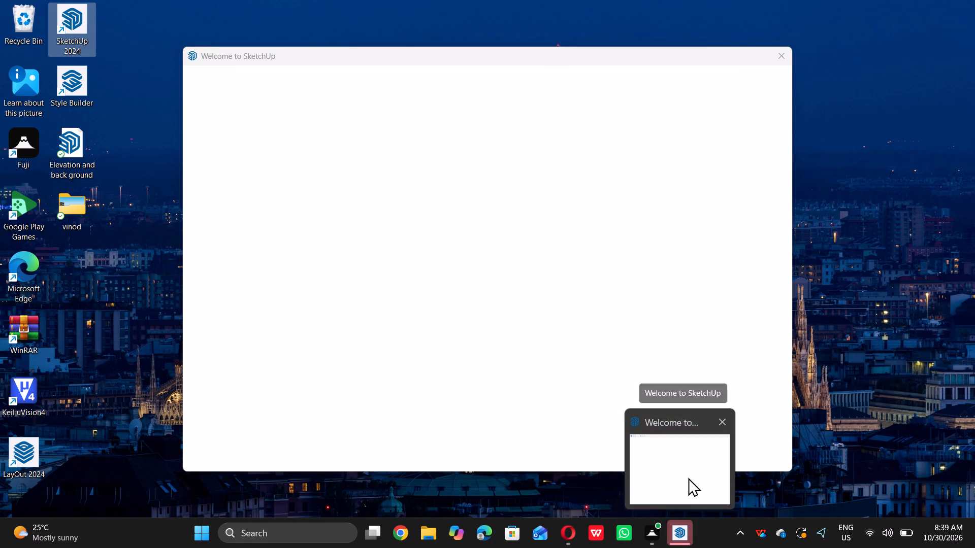
pyautogui.click(688, 477)
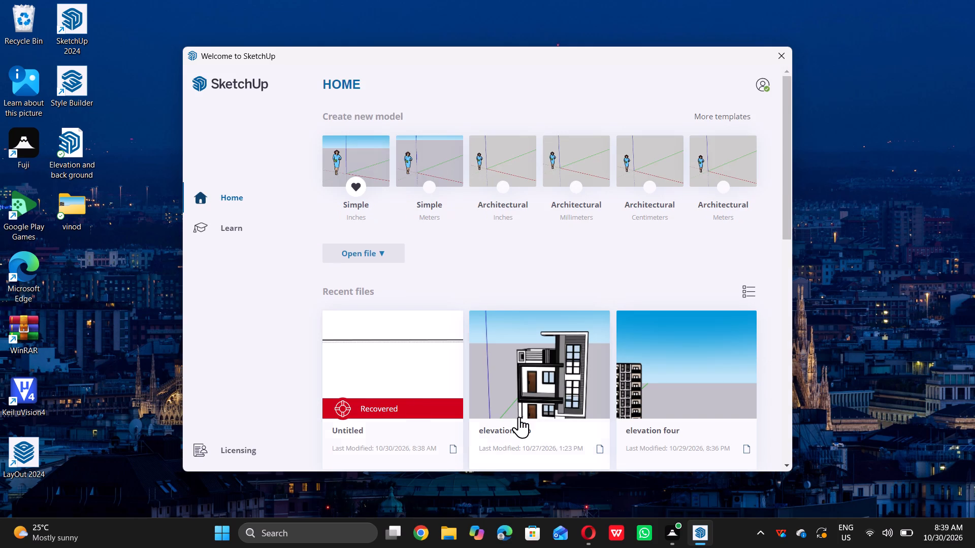
# Open the recovered "Untitled" model from the recent files.
pyautogui.doubleClick(379, 413)
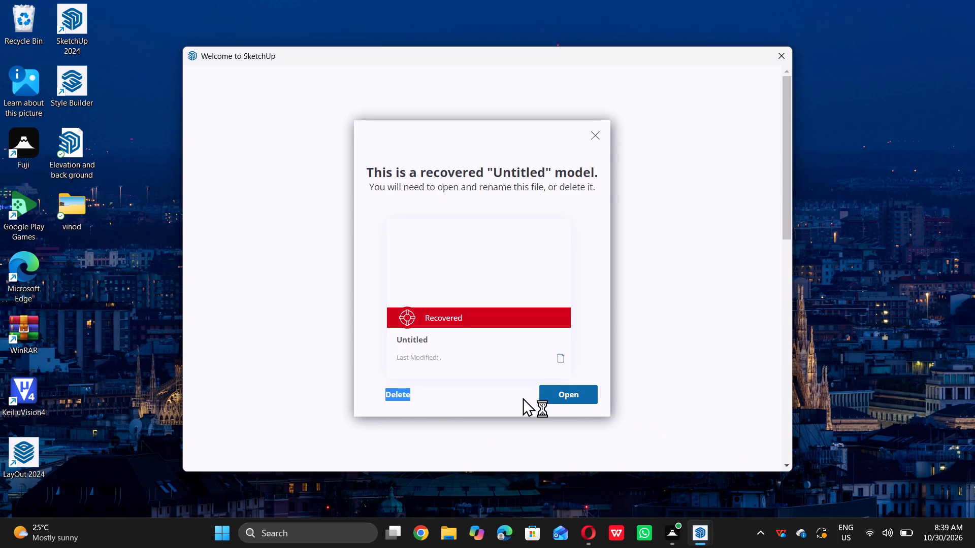
pyautogui.click(576, 396)
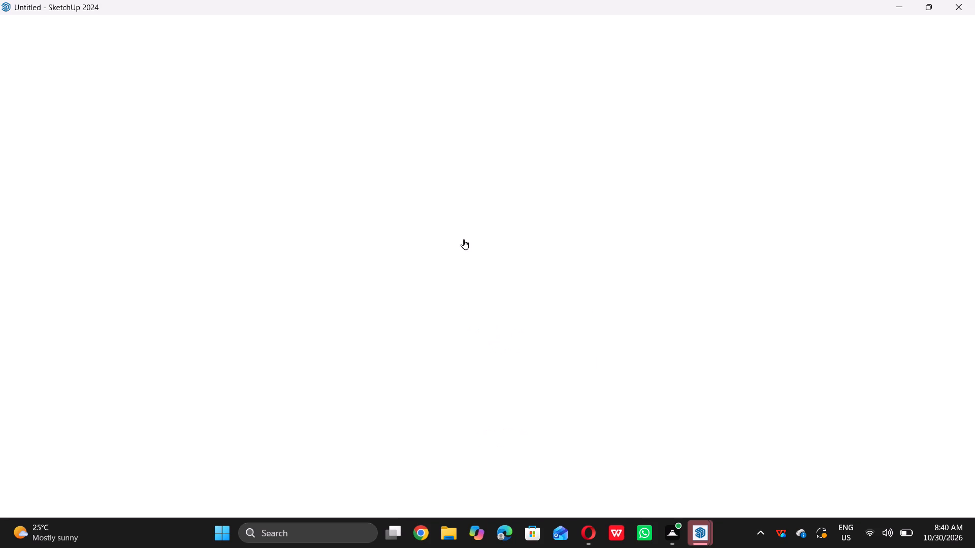
pyautogui.scroll(-2, 513, 379)
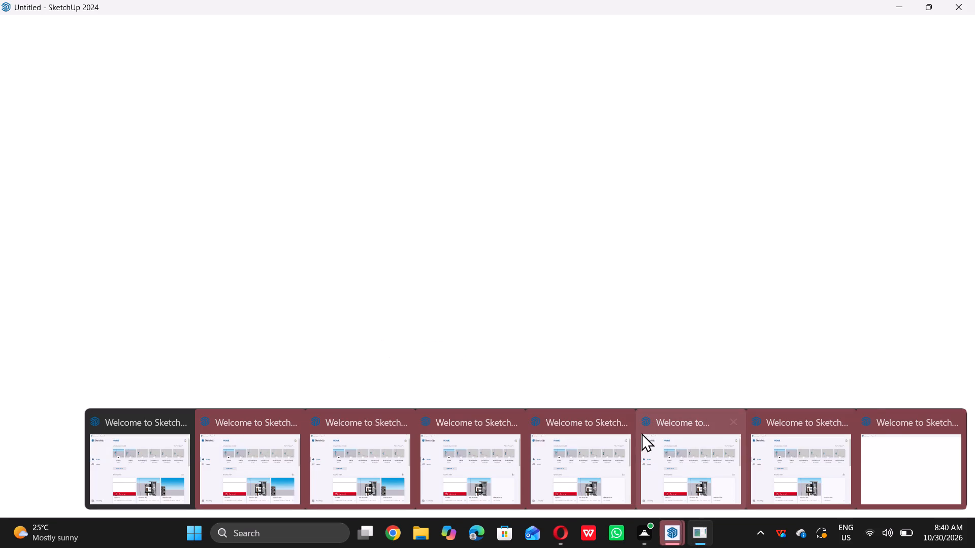
# Close the surplus Welcome to SketchUp windows left by the repeated launches, keeping the recovered model's window open.
pyautogui.click(623, 423)
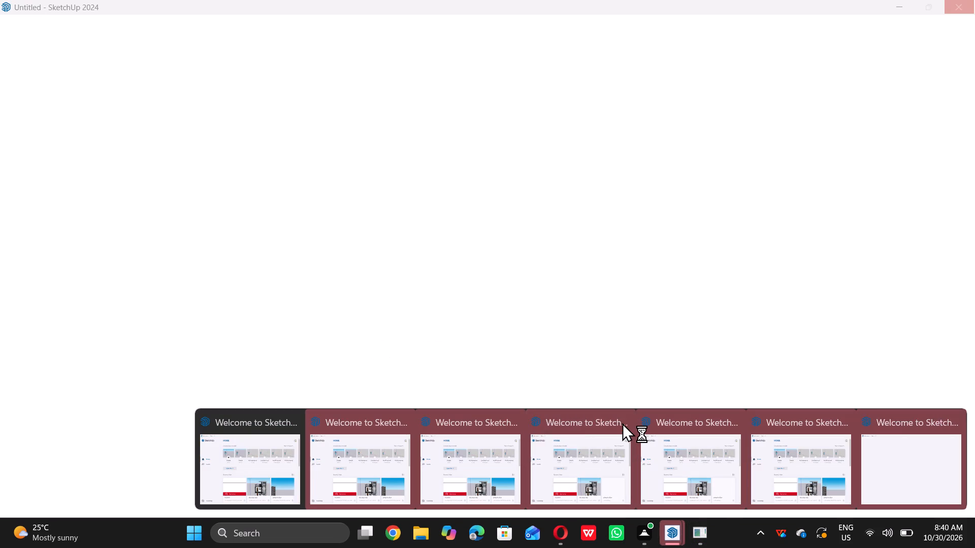
pyautogui.doubleClick(622, 422)
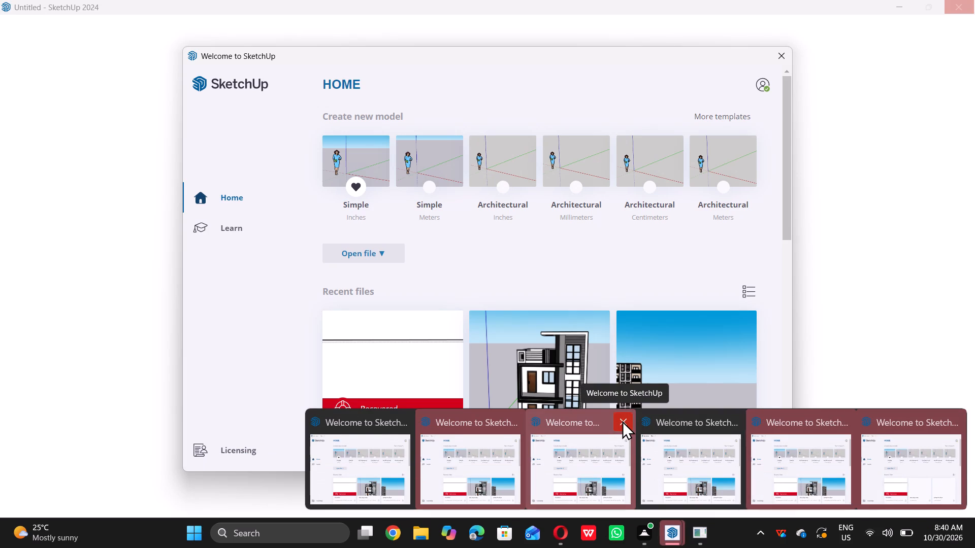
pyautogui.doubleClick(624, 423)
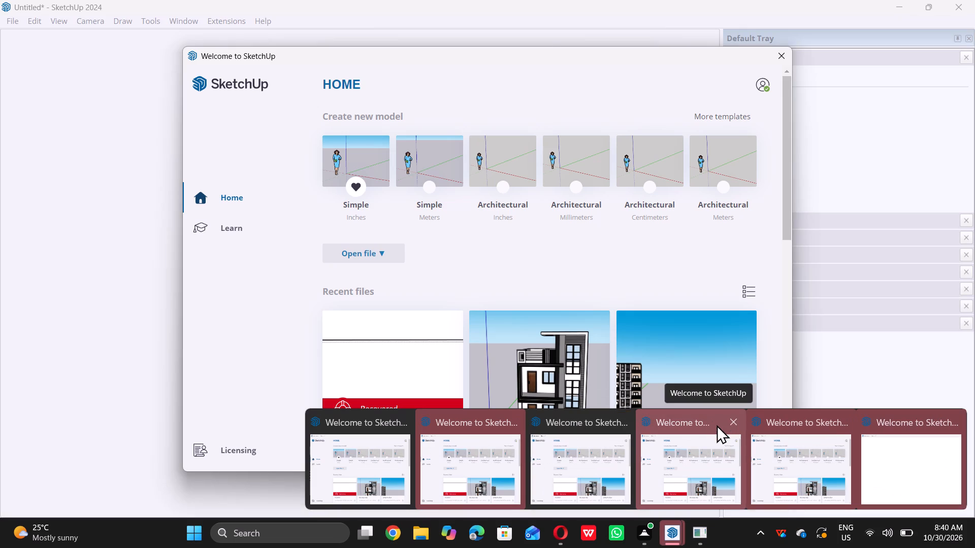
pyautogui.click(736, 423)
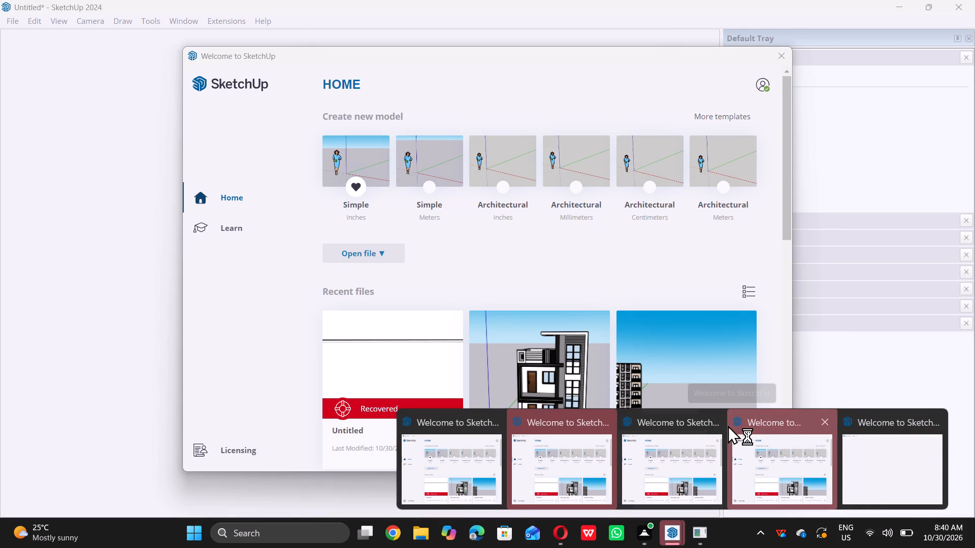
pyautogui.click(717, 425)
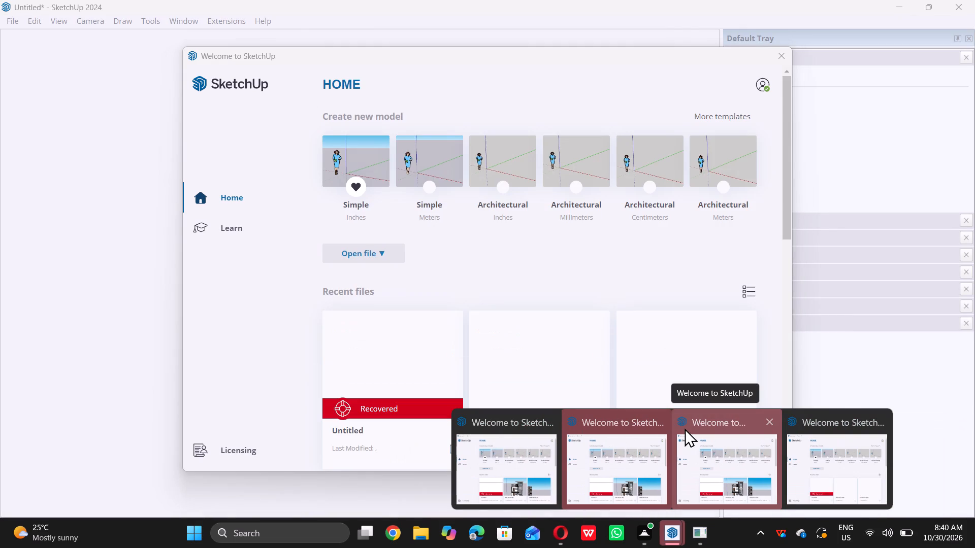
pyautogui.doubleClick(712, 422)
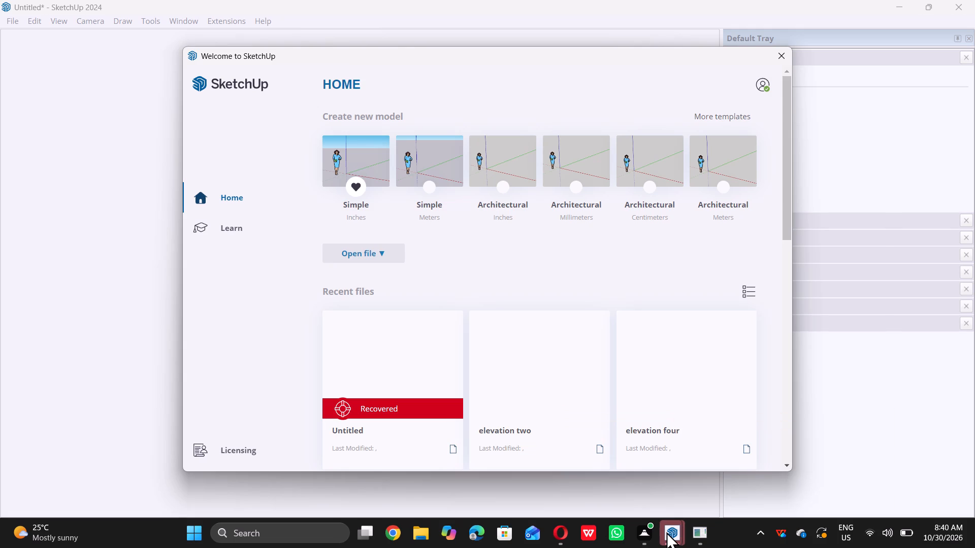
pyautogui.tripleClick(662, 420)
pyautogui.doubleClick(662, 420)
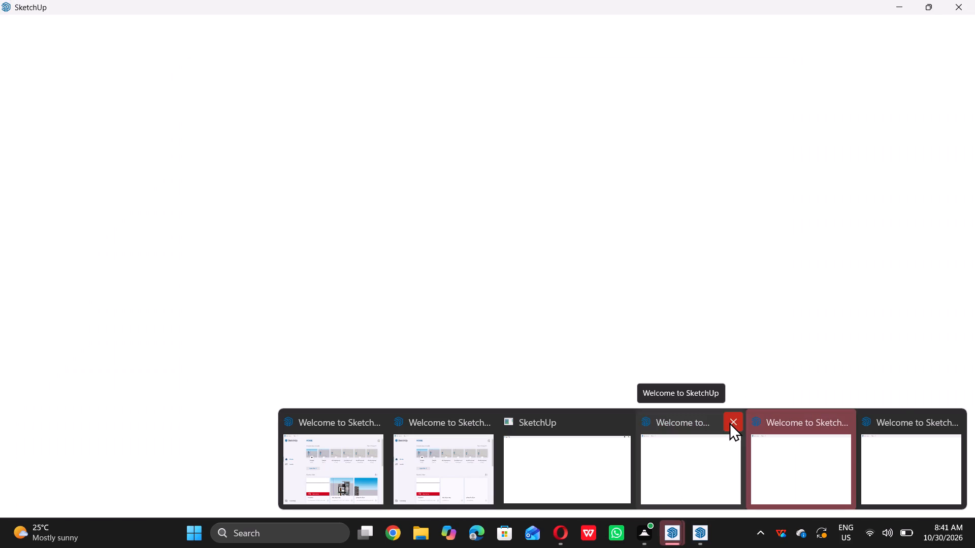
pyautogui.doubleClick(729, 422)
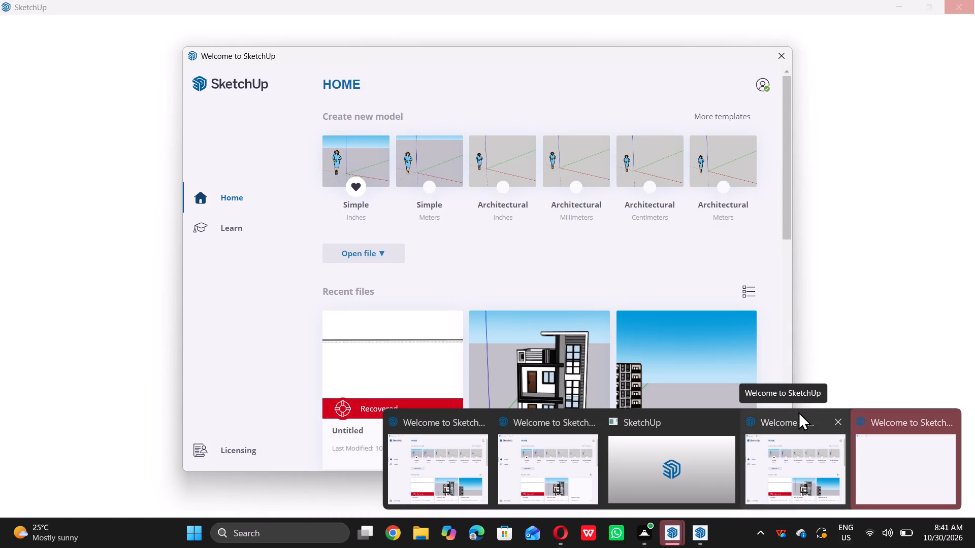
pyautogui.tripleClick(847, 416)
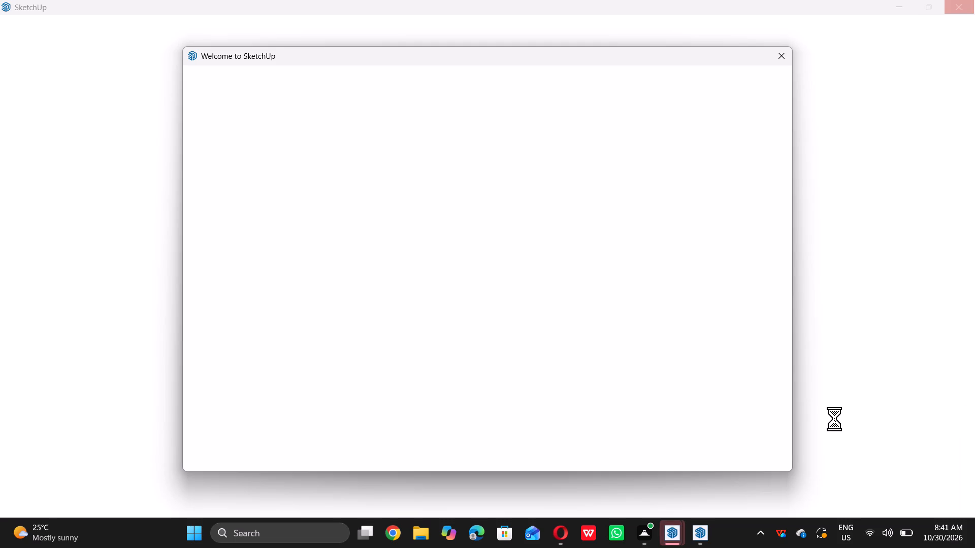
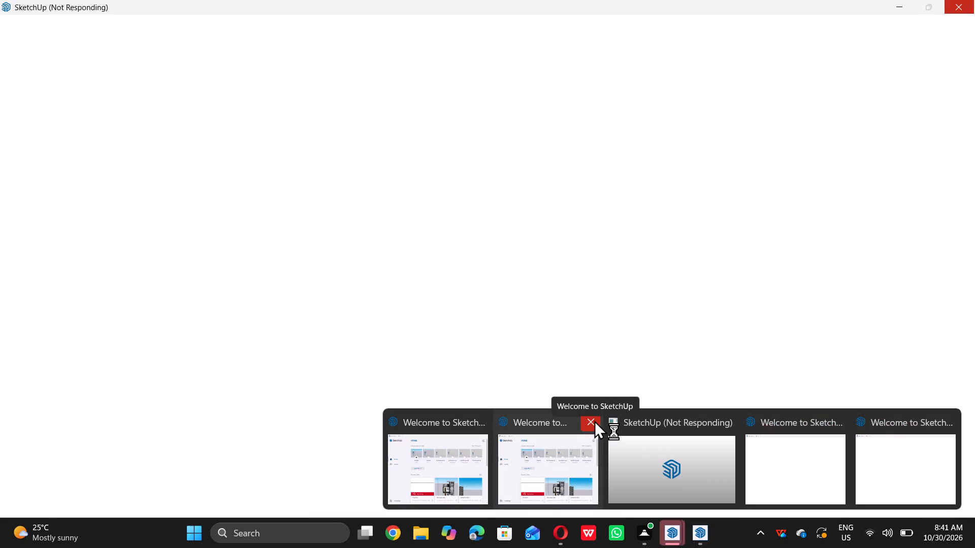
# Close more of the surplus Welcome to SketchUp windows, leaving the main SketchUp window open.
pyautogui.click(594, 420)
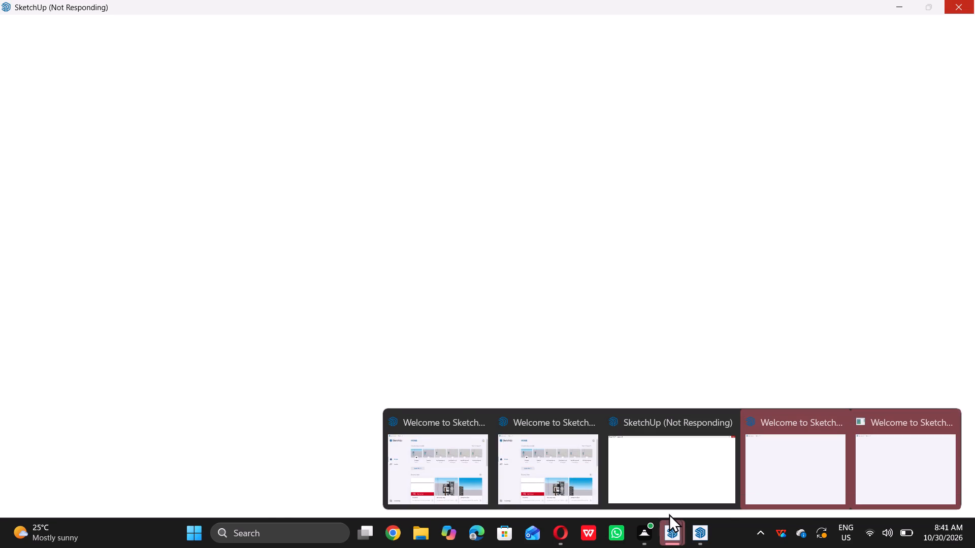
pyautogui.doubleClick(593, 424)
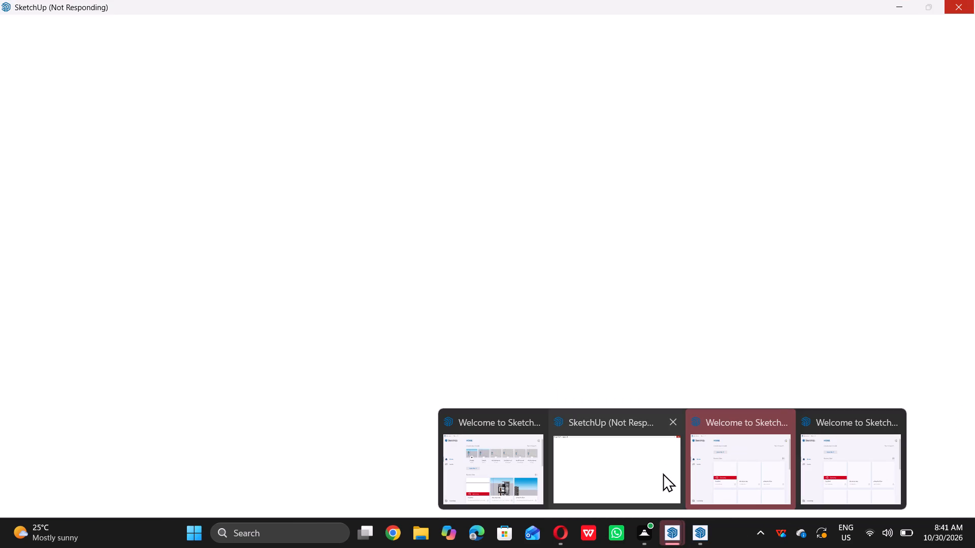
pyautogui.click(776, 420)
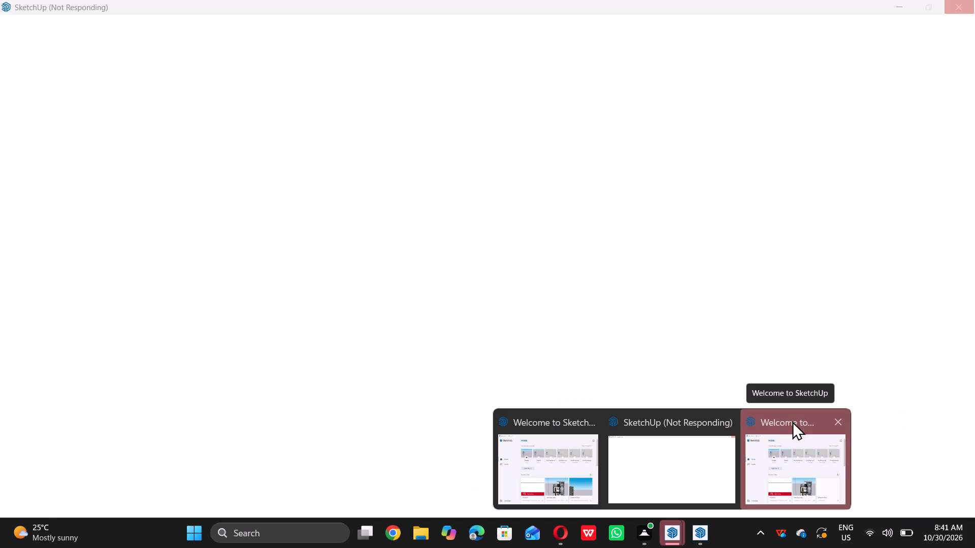
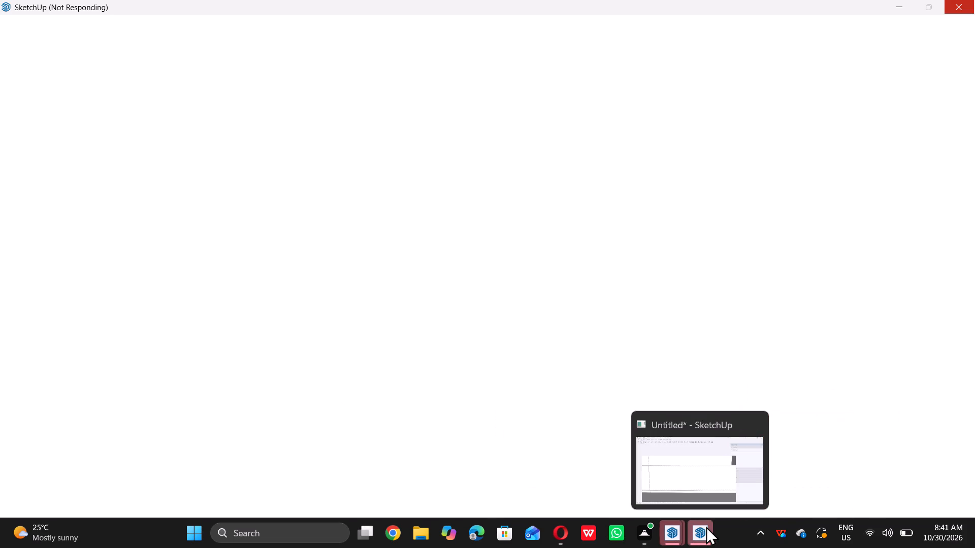
# Bring the open Untitled model window to the front.
pyautogui.click(707, 465)
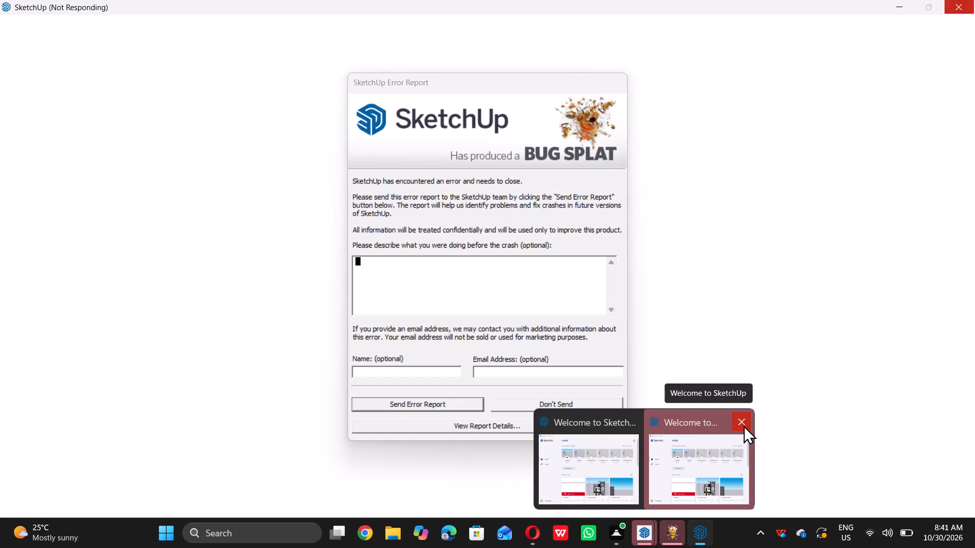
# Close one of the two remaining Welcome to SketchUp windows.
pyautogui.click(747, 423)
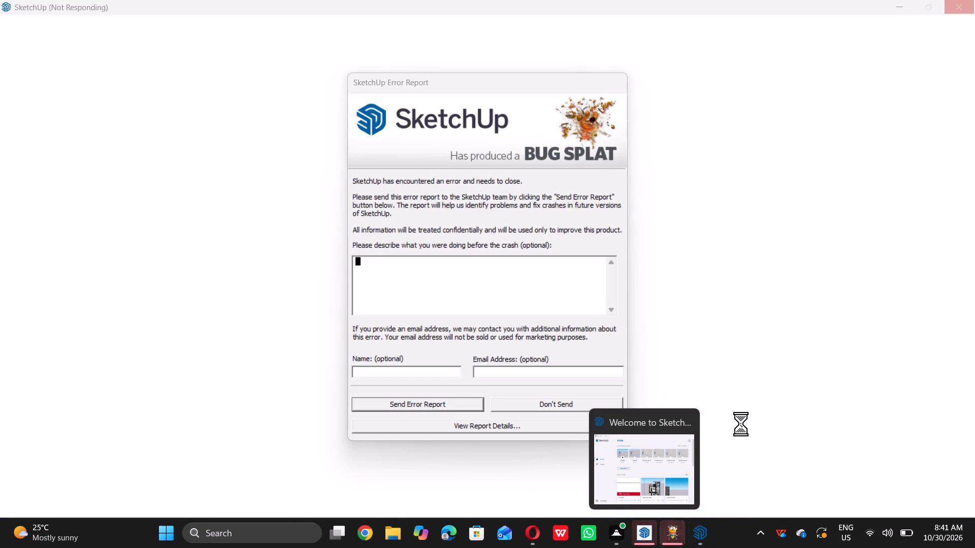
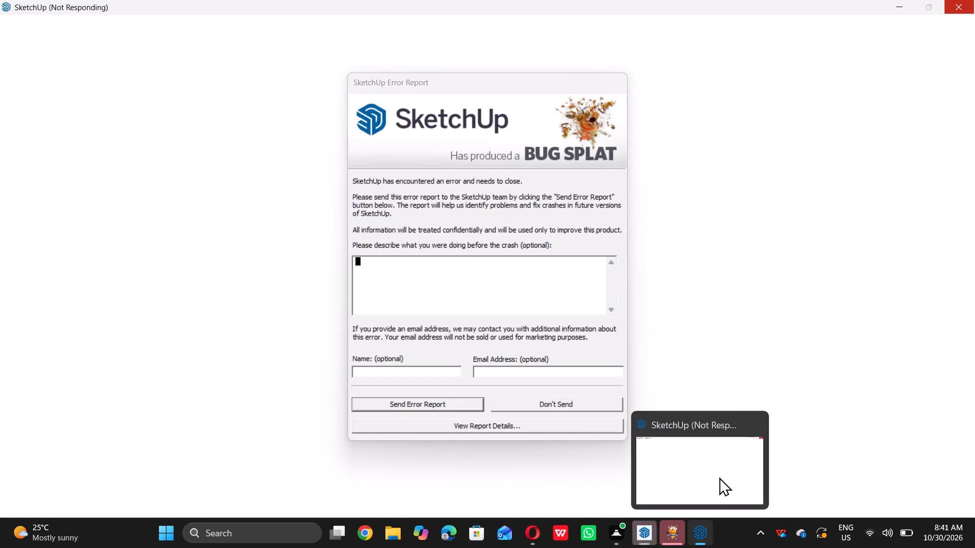
# Check the details of the SketchUp crash report and dismiss them without changing the files it includes.
pyautogui.click(719, 476)
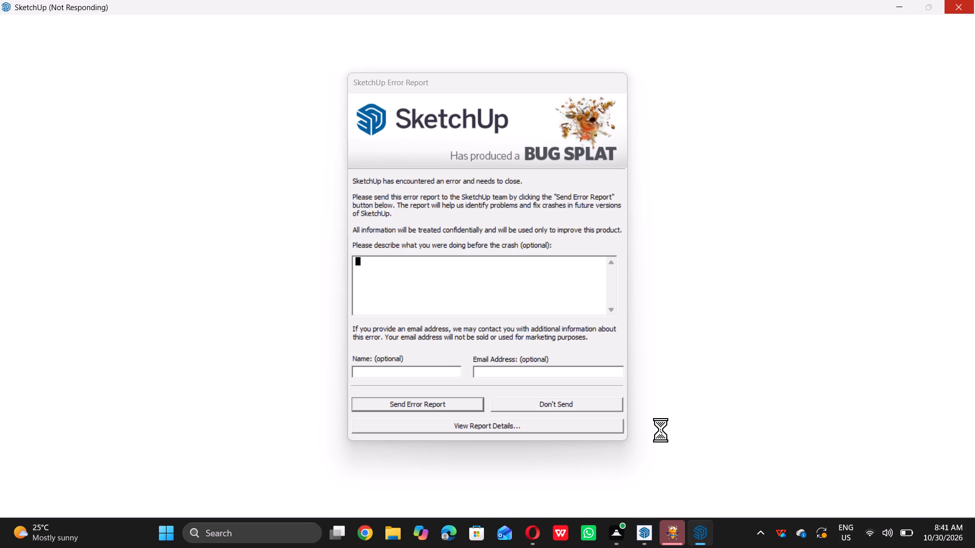
pyautogui.click(469, 431)
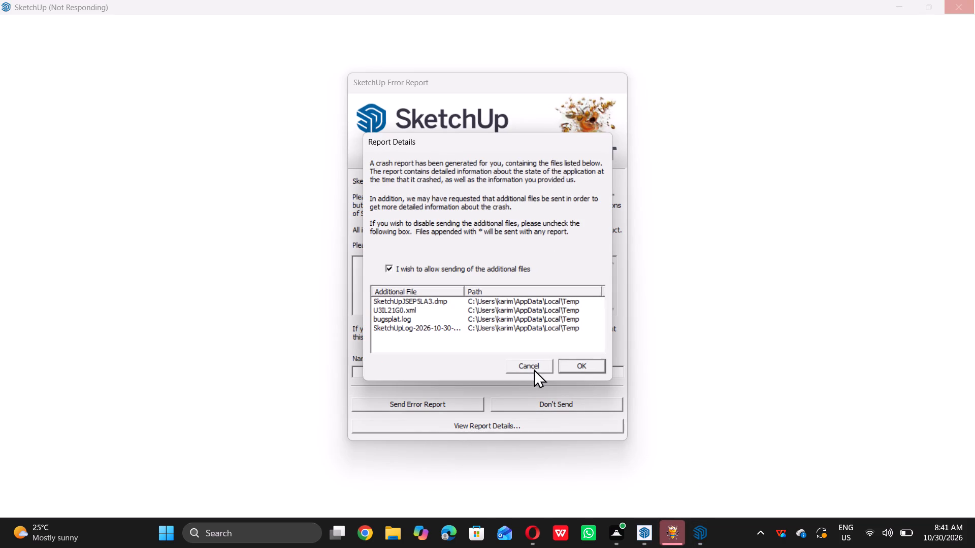
pyautogui.doubleClick(534, 367)
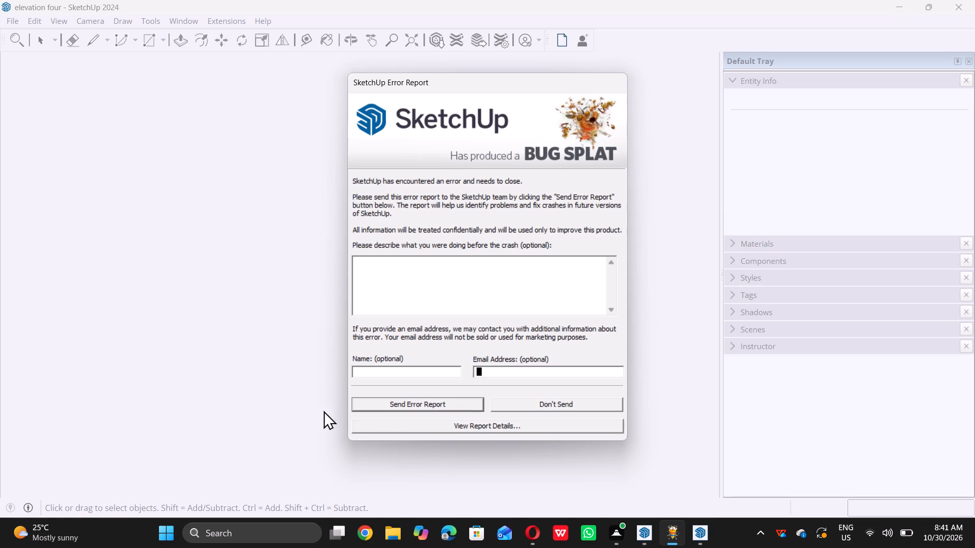
# Send the SketchUp error report with the description, name and email fields left blank.
pyautogui.doubleClick(251, 388)
pyautogui.tripleClick(257, 387)
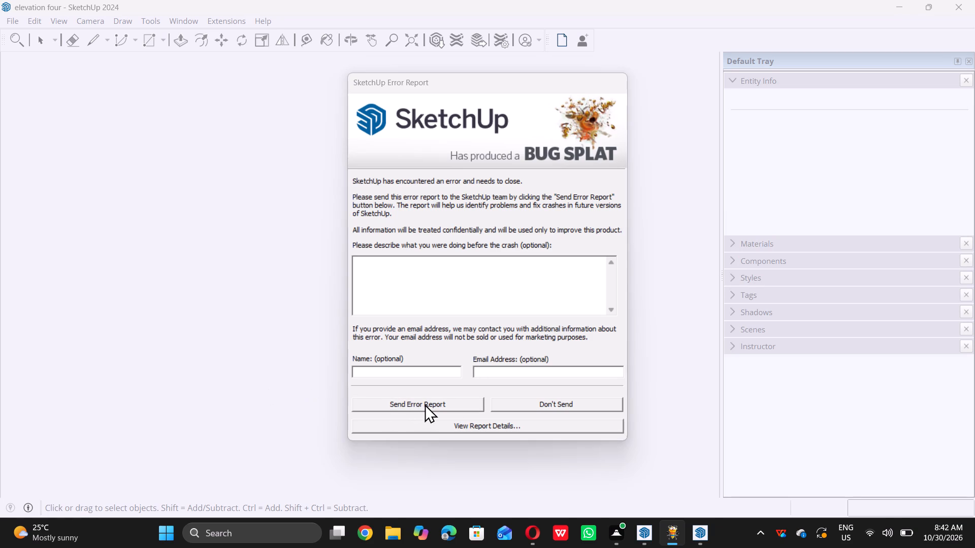
pyautogui.tripleClick(426, 404)
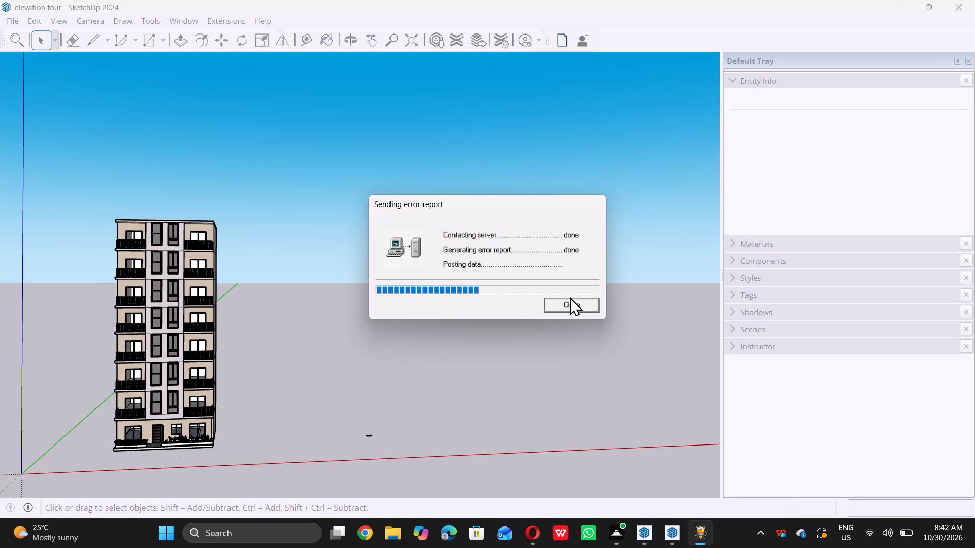
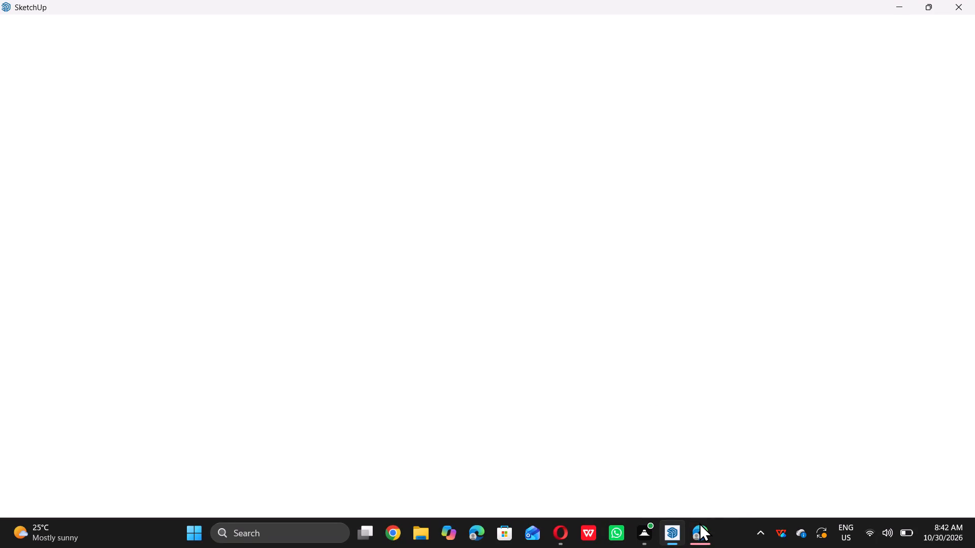
# Minimize the elevation two model window to get back to the desktop.
pyautogui.doubleClick(738, 417)
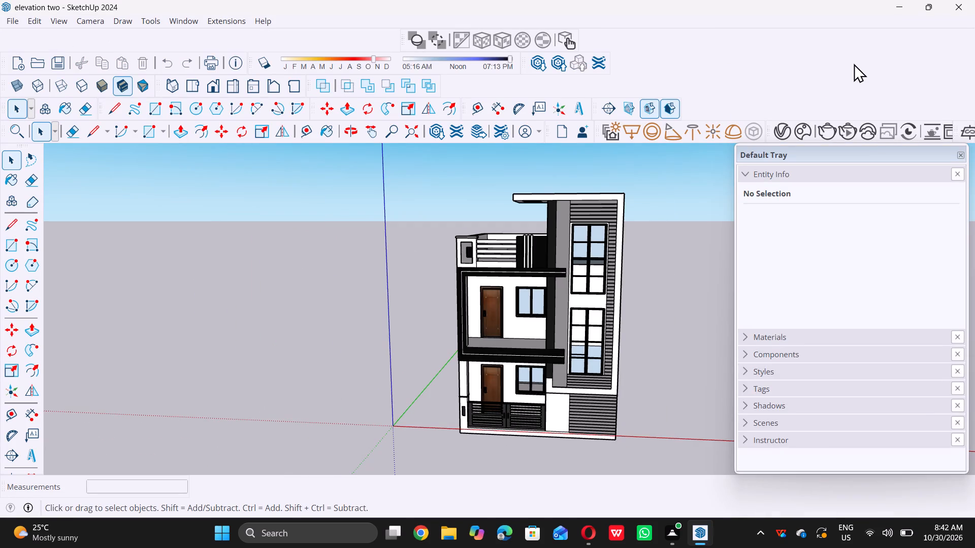
pyautogui.doubleClick(892, 8)
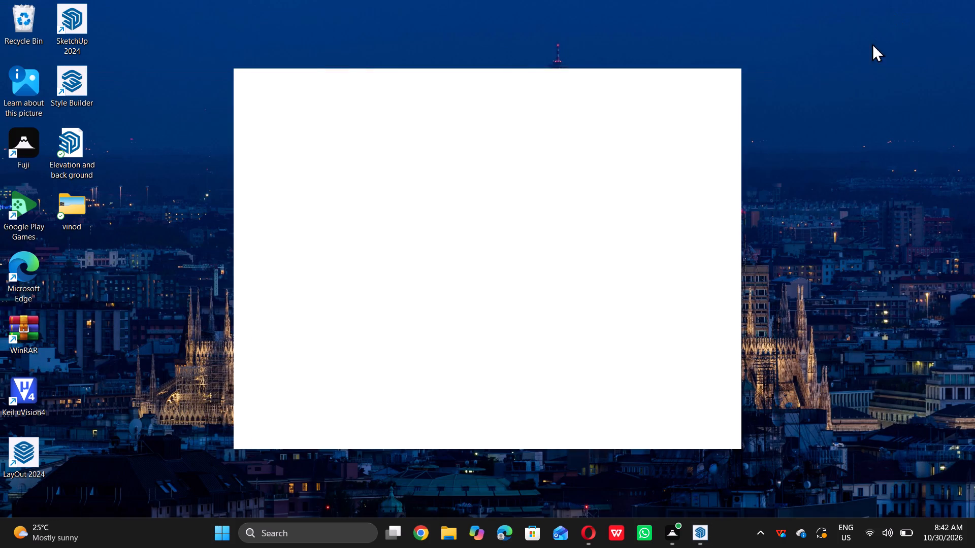
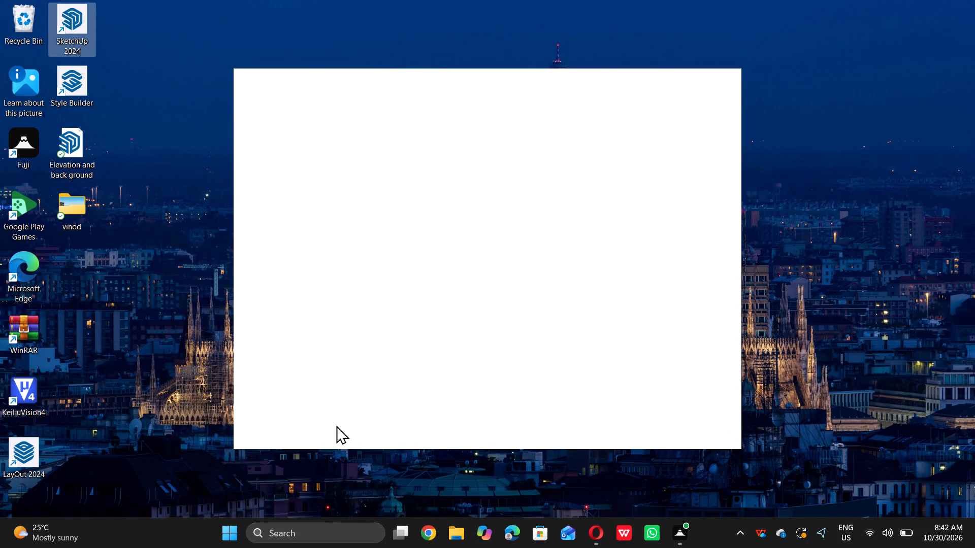
# Launch SketchUp 2024 from the desktop.
pyautogui.tripleClick(82, 40)
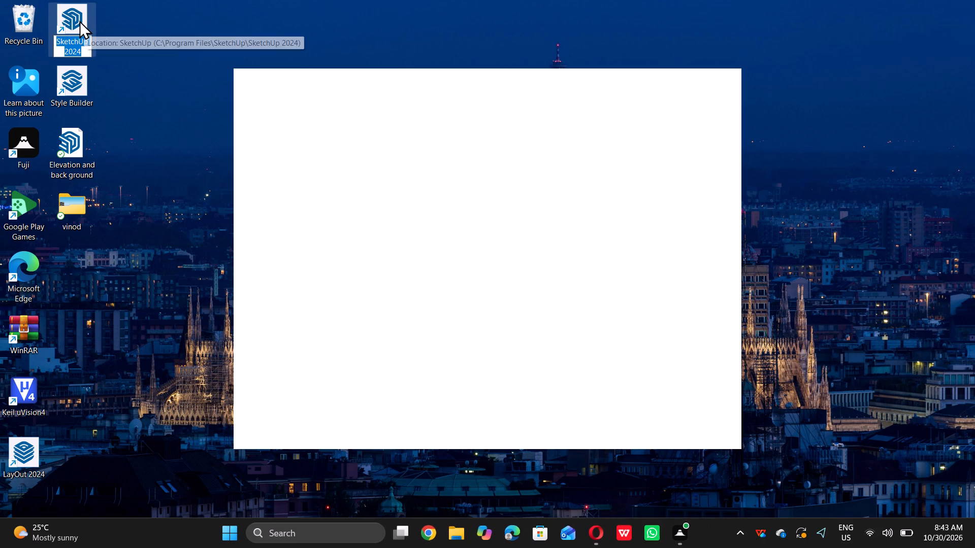
pyautogui.tripleClick(74, 18)
pyautogui.click(74, 18)
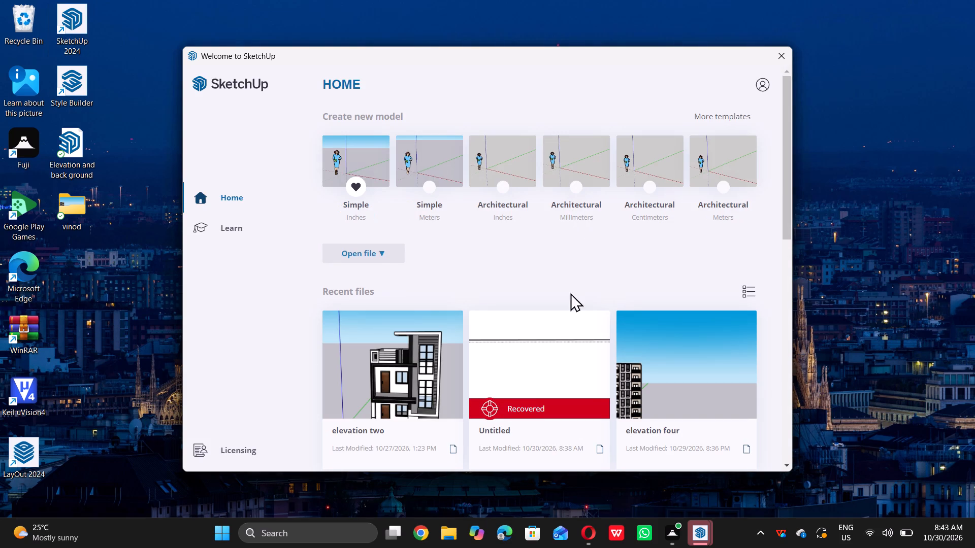
# Open the recovered Untitled model from the recent files.
pyautogui.doubleClick(547, 407)
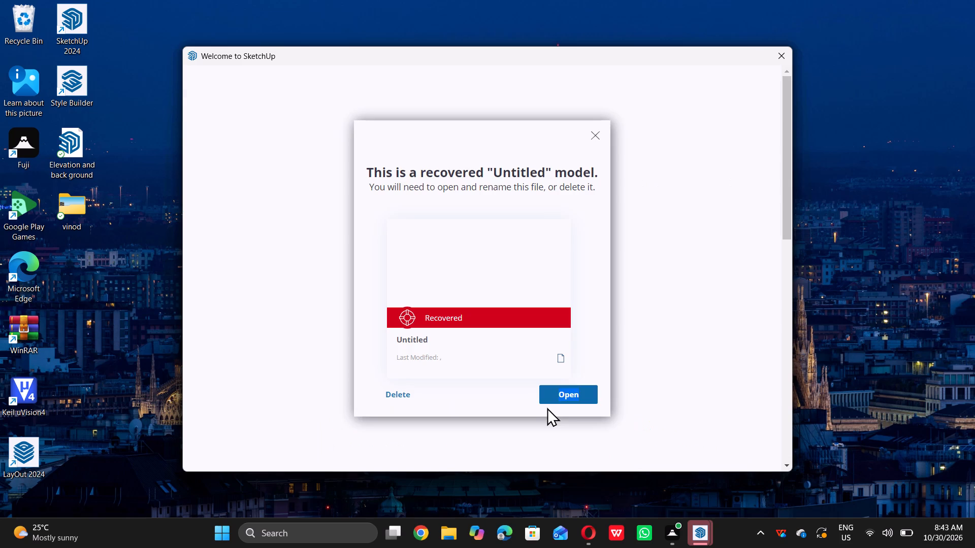
pyautogui.doubleClick(574, 390)
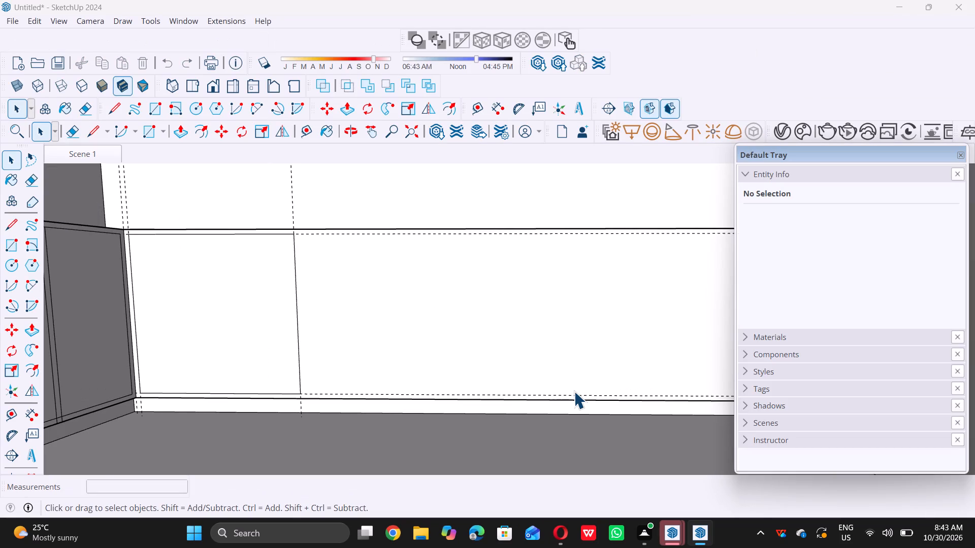
# Examine the lower cabinet front on the back wall and its vertical divider edge in the recovered model.
pyautogui.scroll(-3, 388, 297)
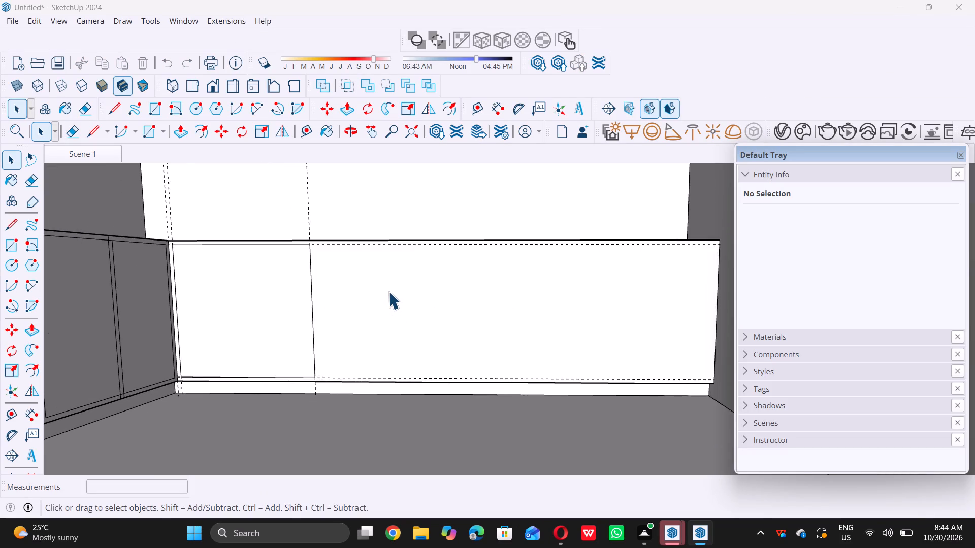
pyautogui.scroll(-2, 388, 292)
pyautogui.scroll(3, 341, 337)
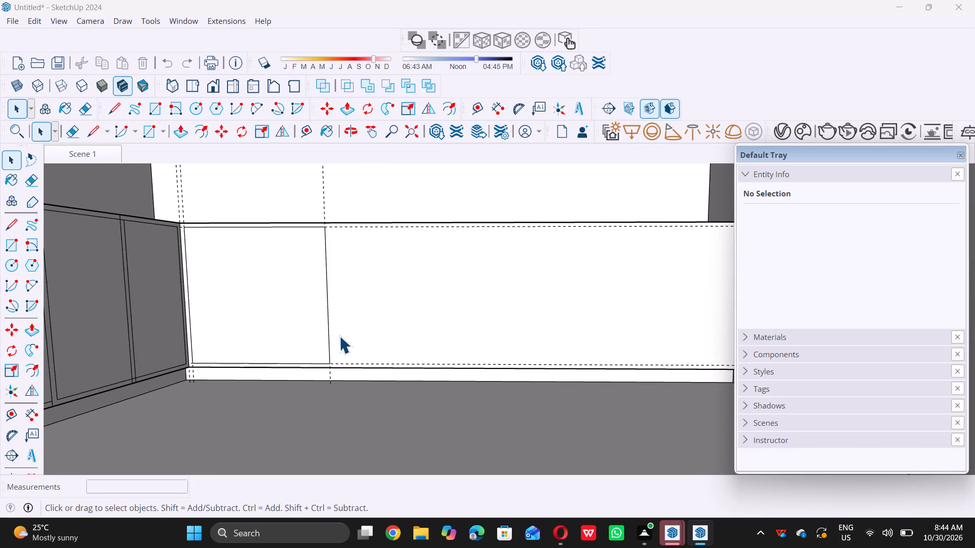
pyautogui.scroll(1, 337, 334)
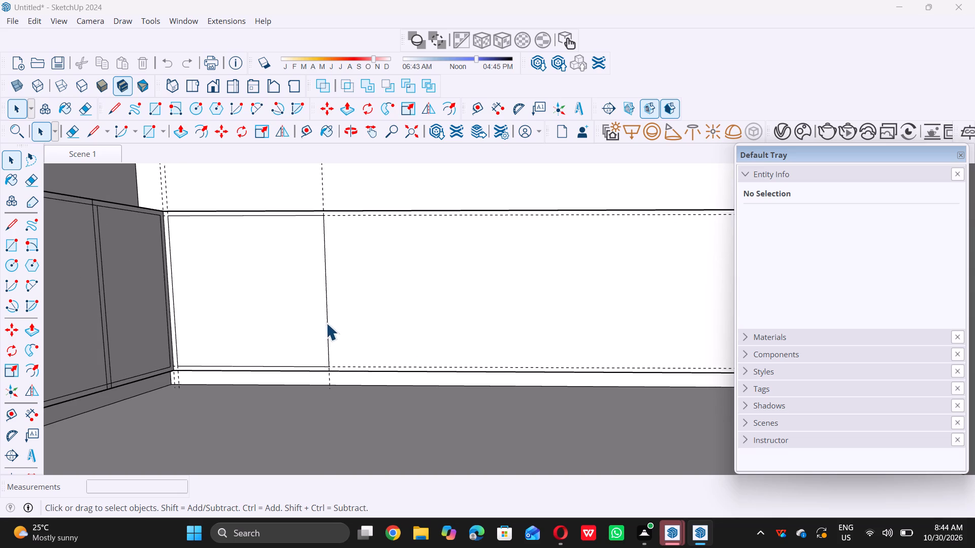
pyautogui.doubleClick(324, 267)
pyautogui.scroll(-8, 351, 308)
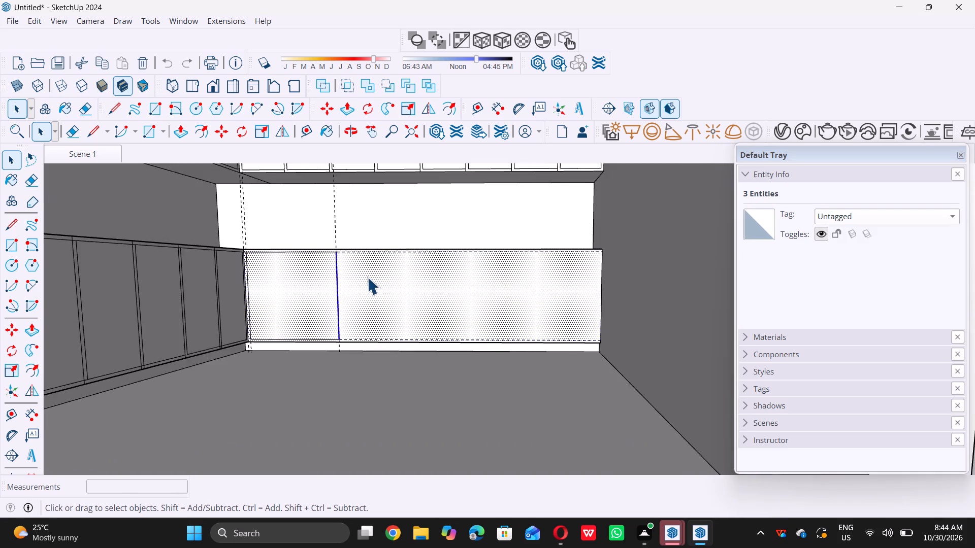
pyautogui.scroll(-6, 367, 277)
pyautogui.doubleClick(543, 282)
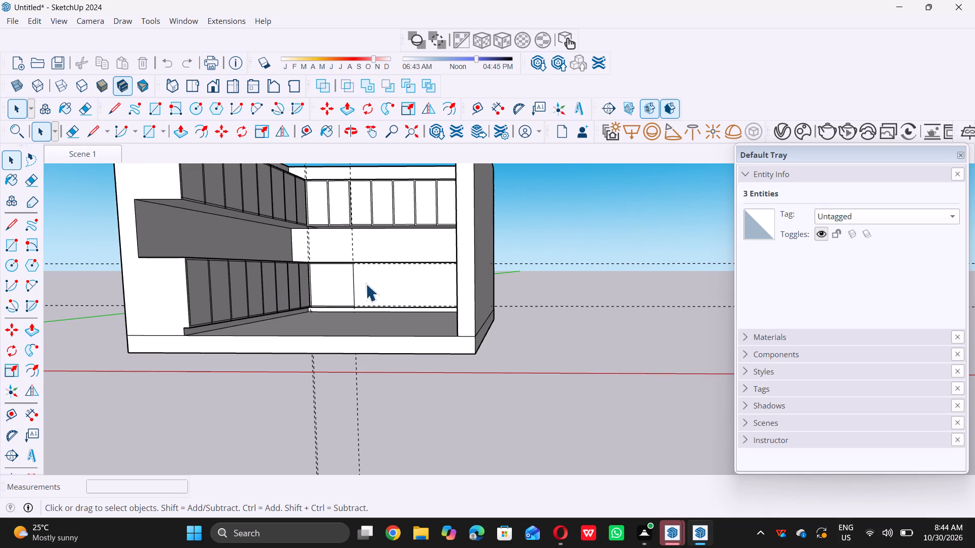
# Copy the vertical divider edge 8' 6" along the bottom guide to the far end of the back wall's lower cabinet front.
pyautogui.moveTo(354, 279); pyautogui.dragTo(392, 283, button='middle')
pyautogui.scroll(3, 338, 290)
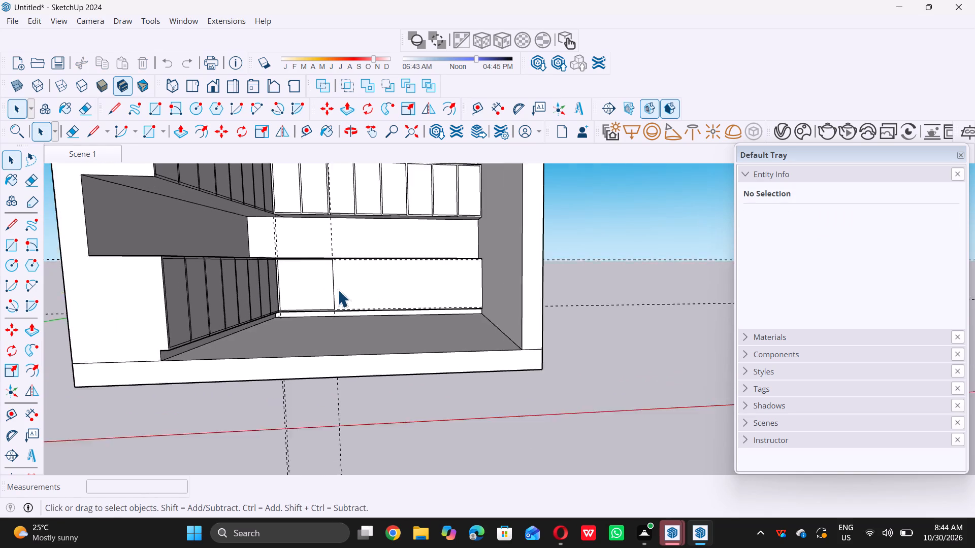
pyautogui.scroll(8, 338, 290)
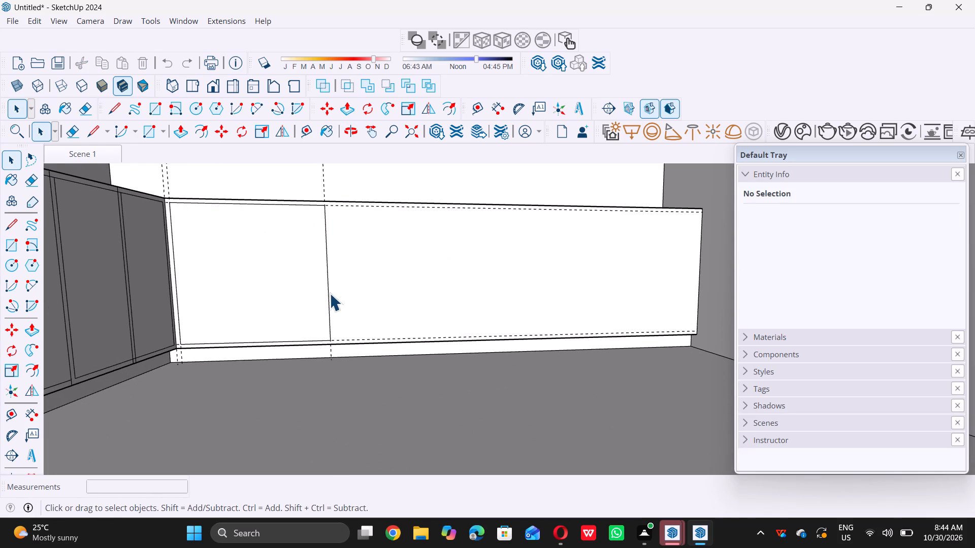
pyautogui.click(329, 293)
pyautogui.press('m')
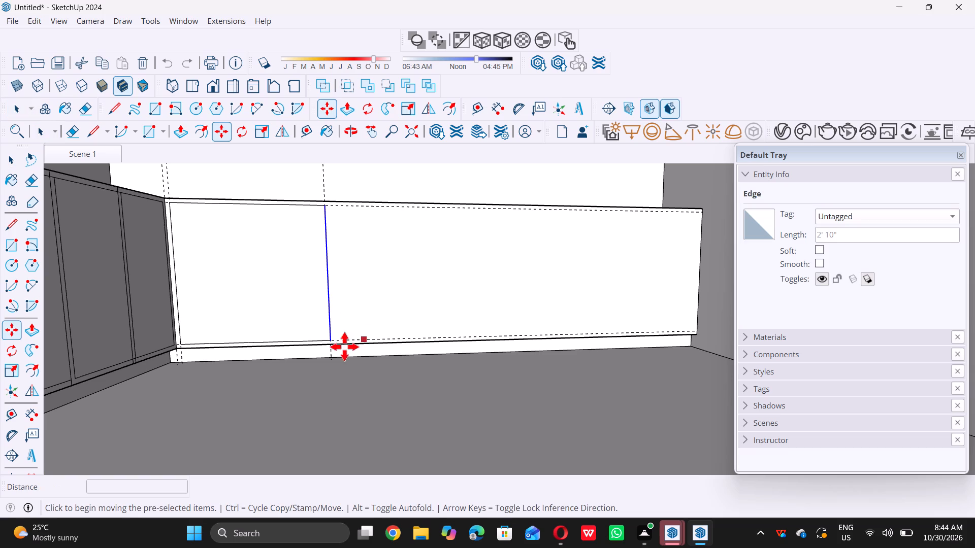
pyautogui.scroll(5, 329, 340)
pyautogui.tripleClick(331, 339)
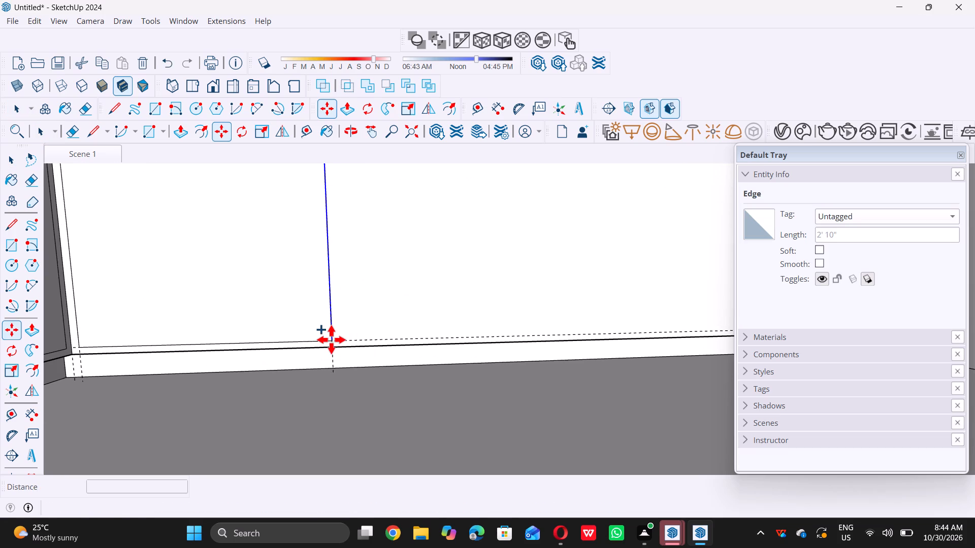
pyautogui.scroll(-8, 331, 339)
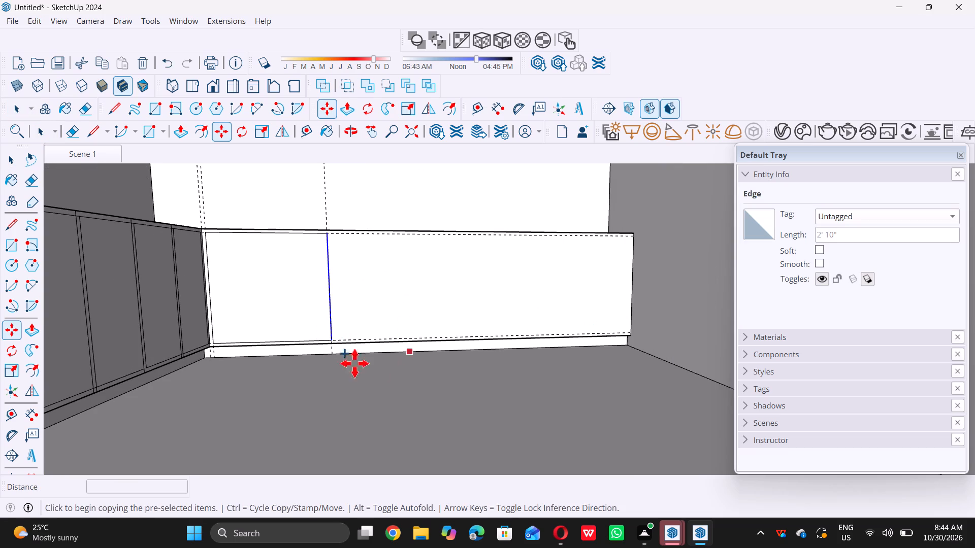
pyautogui.scroll(7, 326, 344)
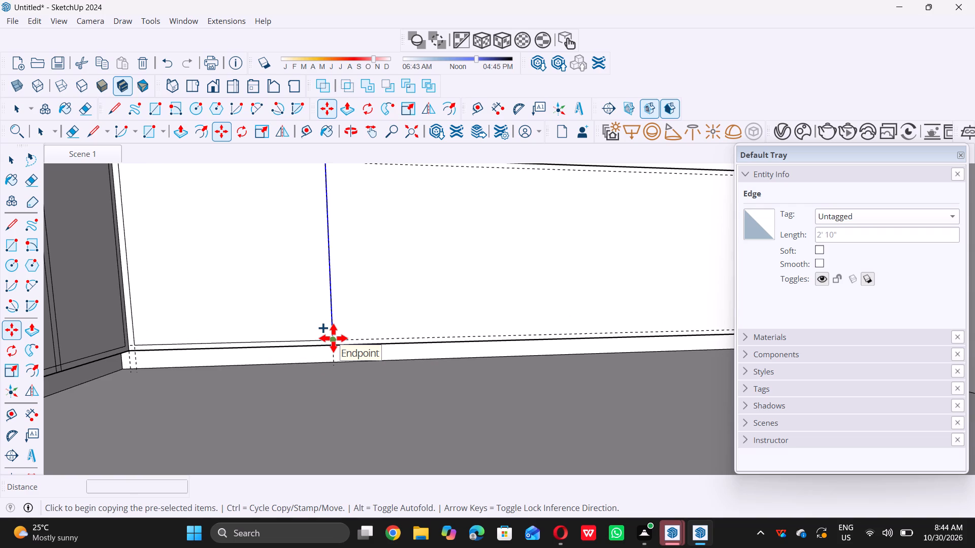
pyautogui.tripleClick(333, 338)
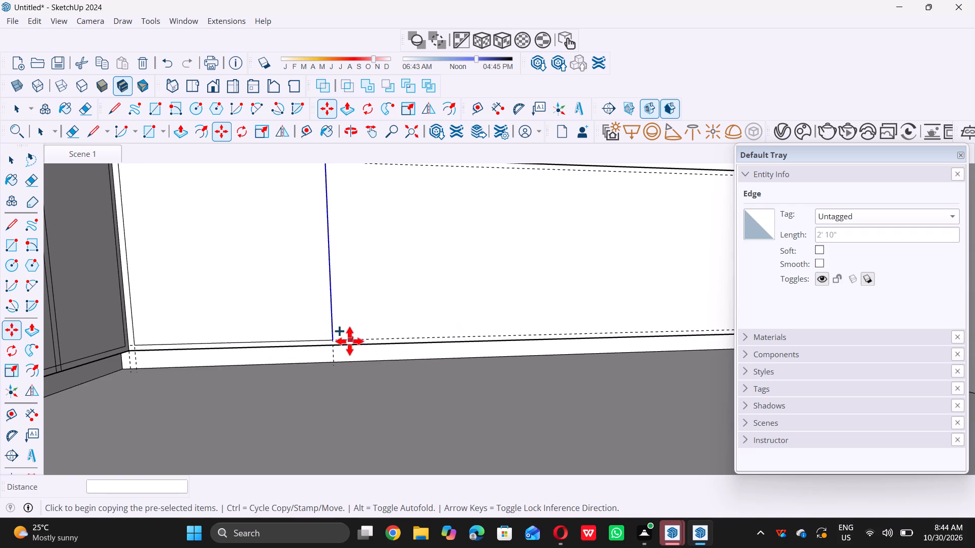
pyautogui.scroll(5, 339, 339)
pyautogui.doubleClick(328, 341)
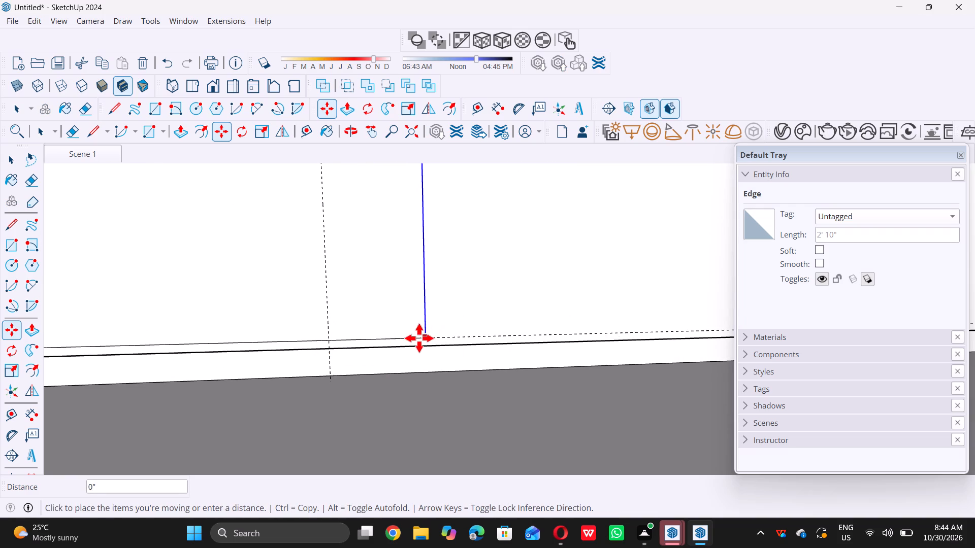
pyautogui.scroll(-14, 417, 341)
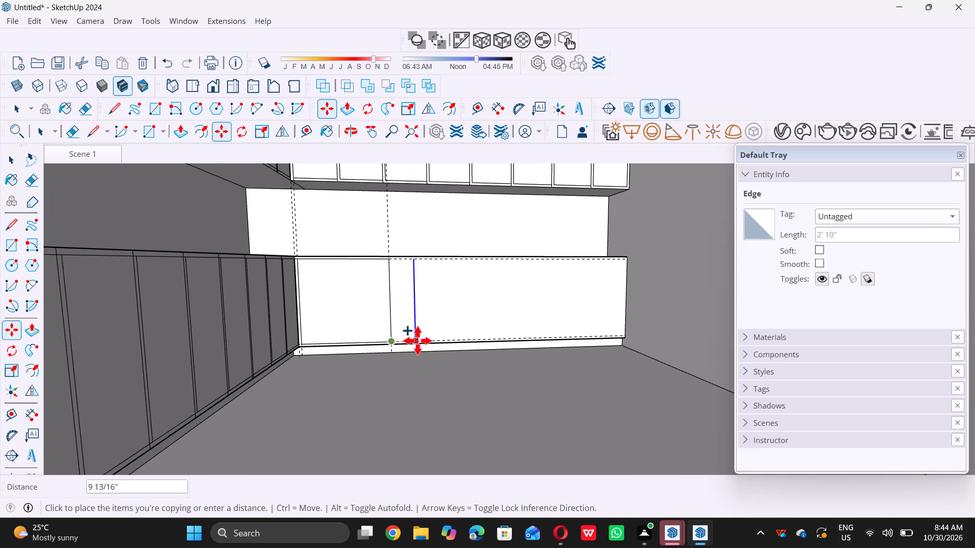
pyautogui.scroll(6, 629, 337)
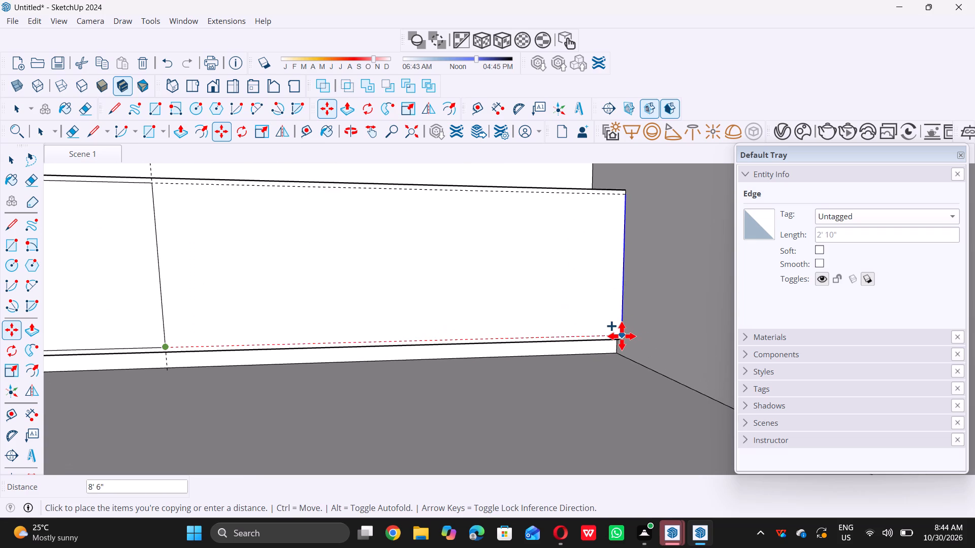
pyautogui.tripleClick(621, 336)
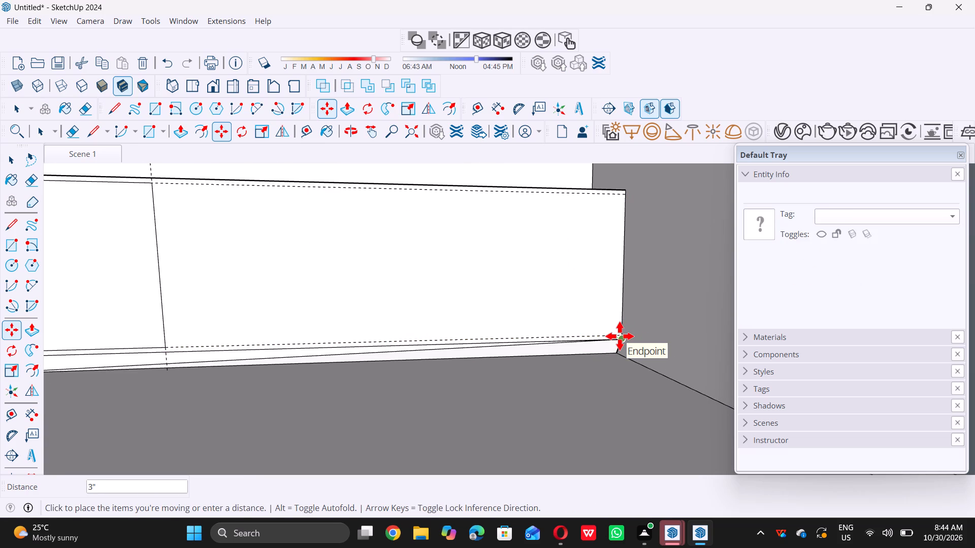
pyautogui.press('space')
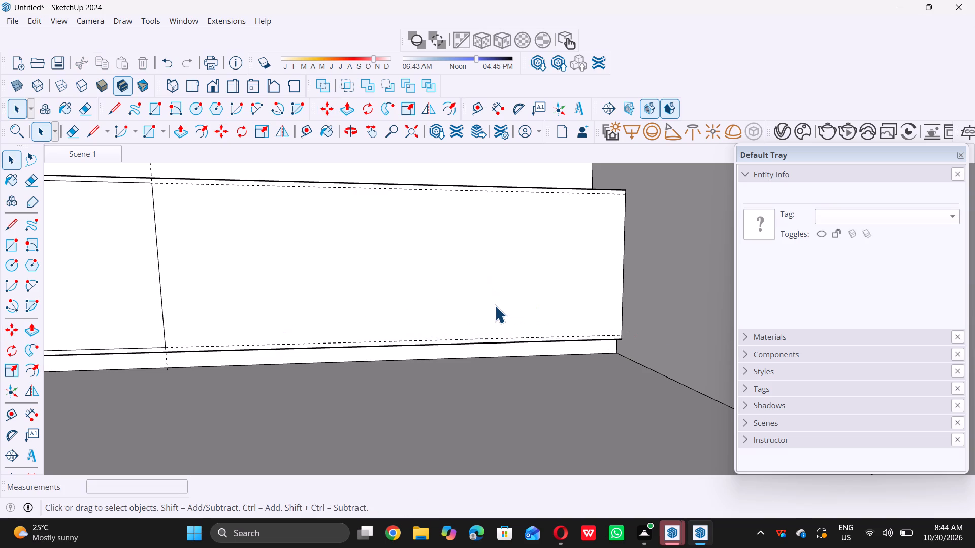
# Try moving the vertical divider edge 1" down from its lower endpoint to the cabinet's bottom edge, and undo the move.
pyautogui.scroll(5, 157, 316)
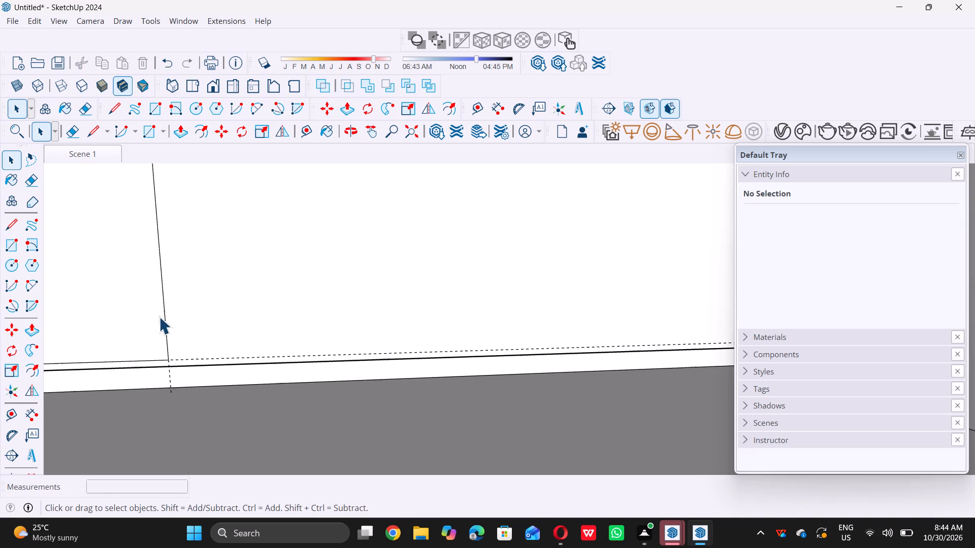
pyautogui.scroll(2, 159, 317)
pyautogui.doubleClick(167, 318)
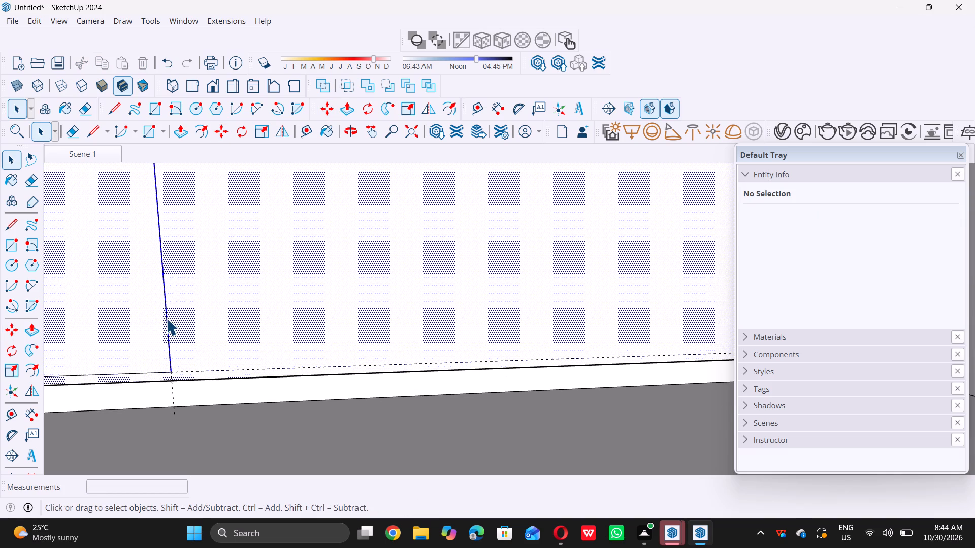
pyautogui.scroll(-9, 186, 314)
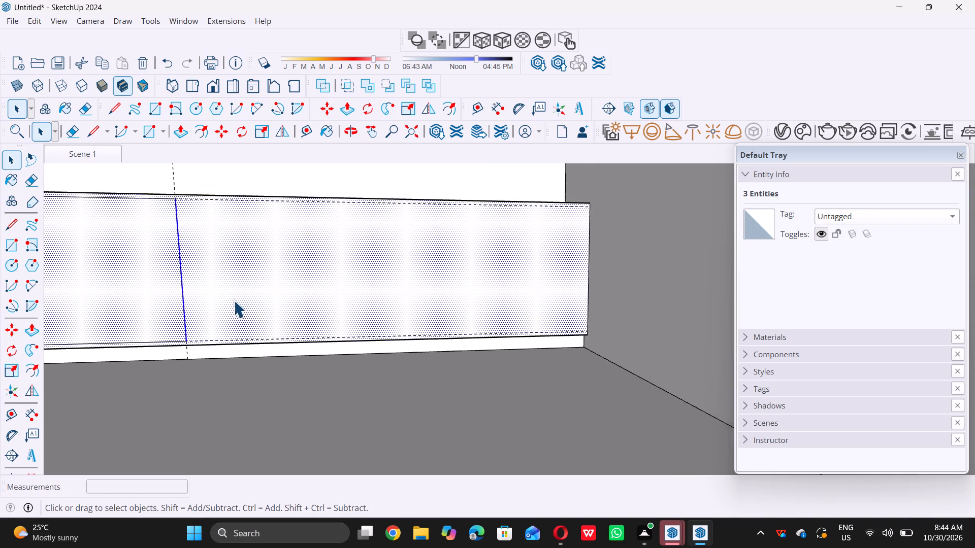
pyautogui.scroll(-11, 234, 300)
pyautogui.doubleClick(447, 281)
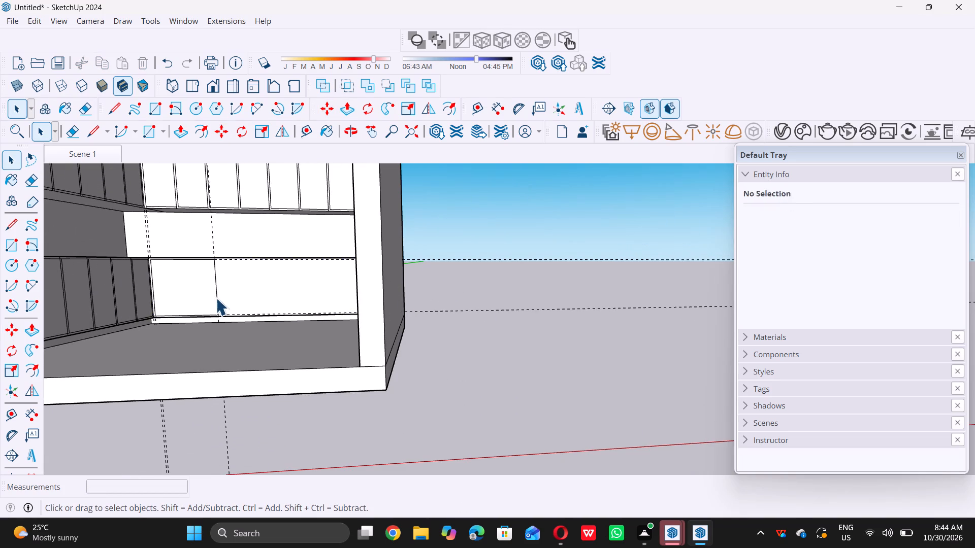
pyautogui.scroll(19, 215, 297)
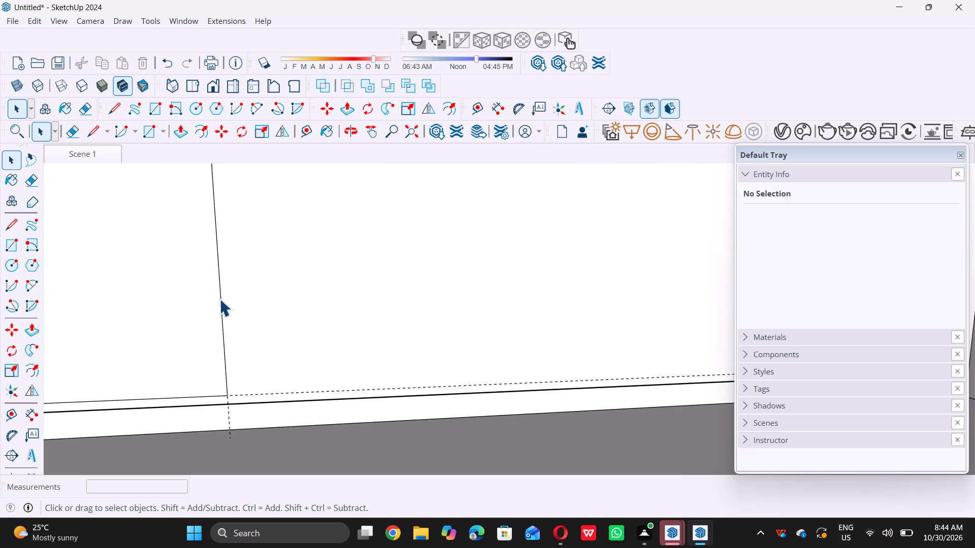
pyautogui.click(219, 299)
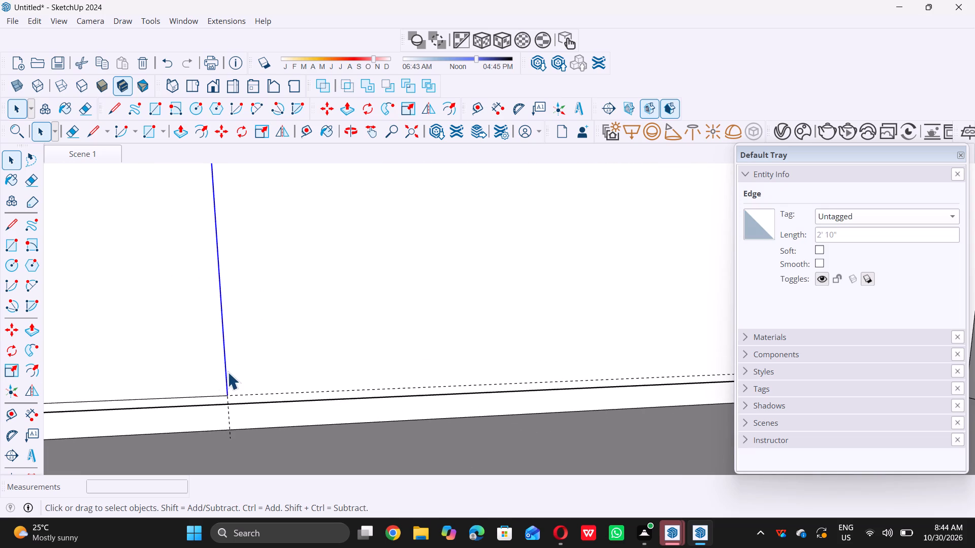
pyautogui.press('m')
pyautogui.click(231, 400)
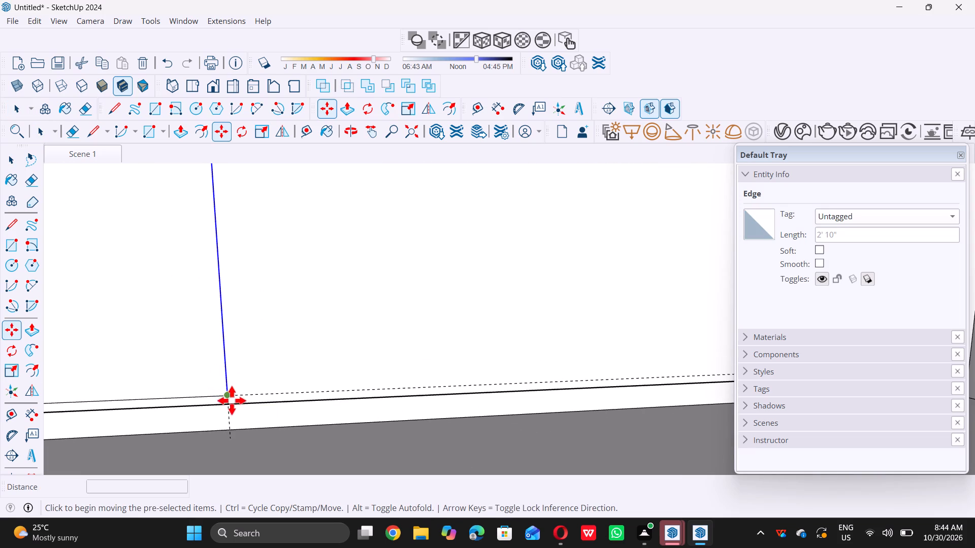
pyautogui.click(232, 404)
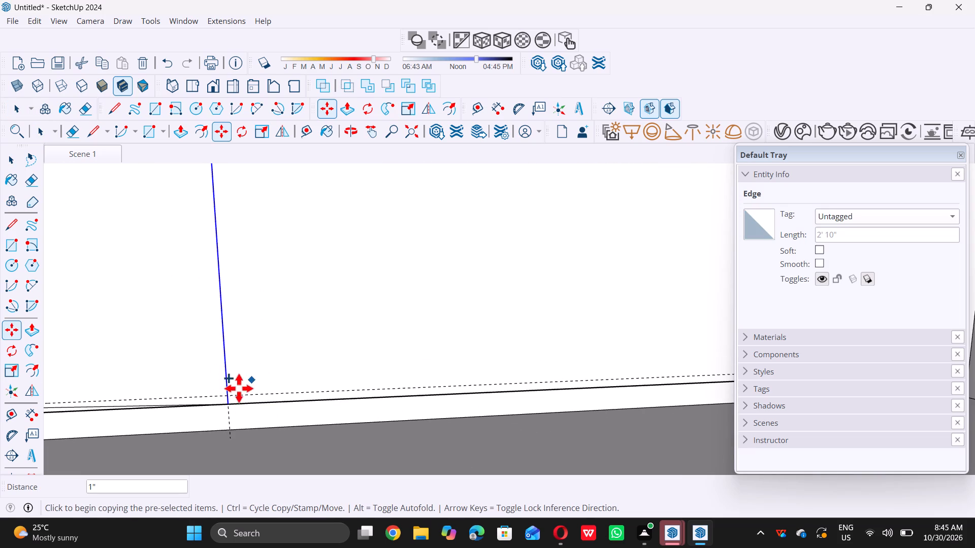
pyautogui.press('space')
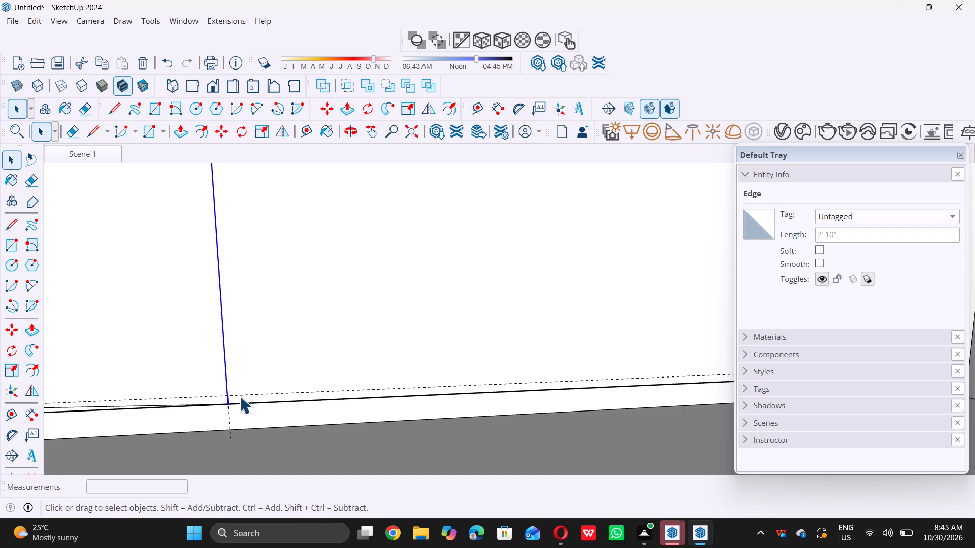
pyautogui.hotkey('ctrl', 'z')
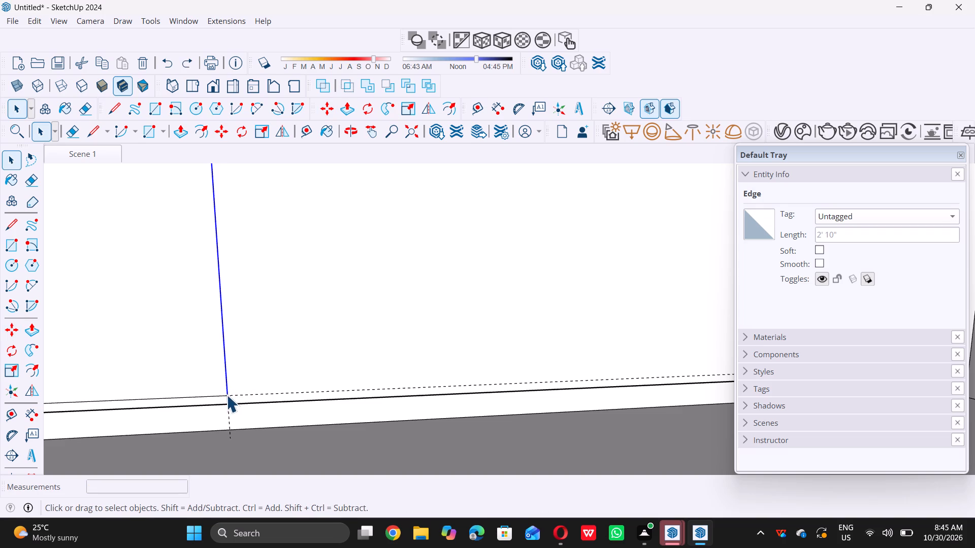
# Copy the vertical divider edge 8' 6" along the bottom guide to the lower cabinet front's far end, divided into 6 equal spaces.
pyautogui.press('m')
pyautogui.tripleClick(227, 394)
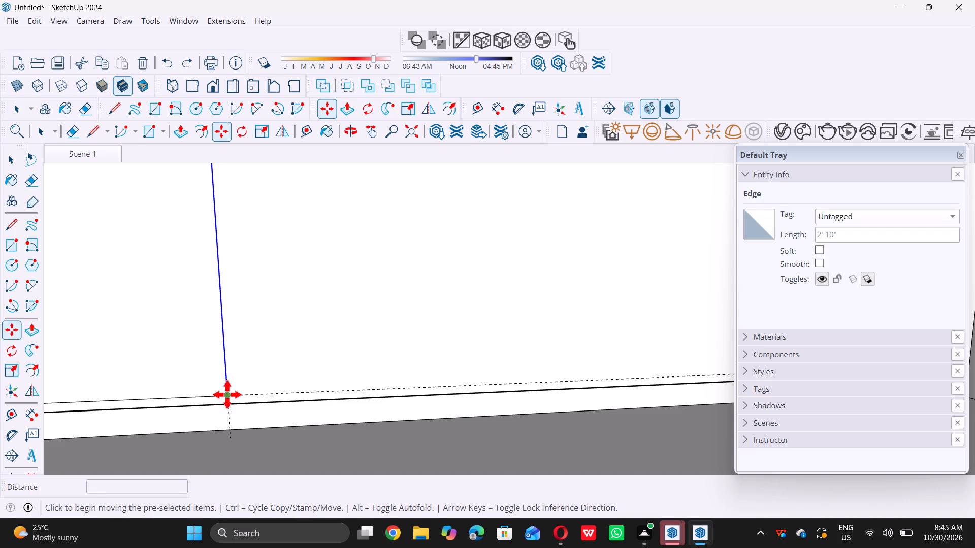
pyautogui.click(227, 394)
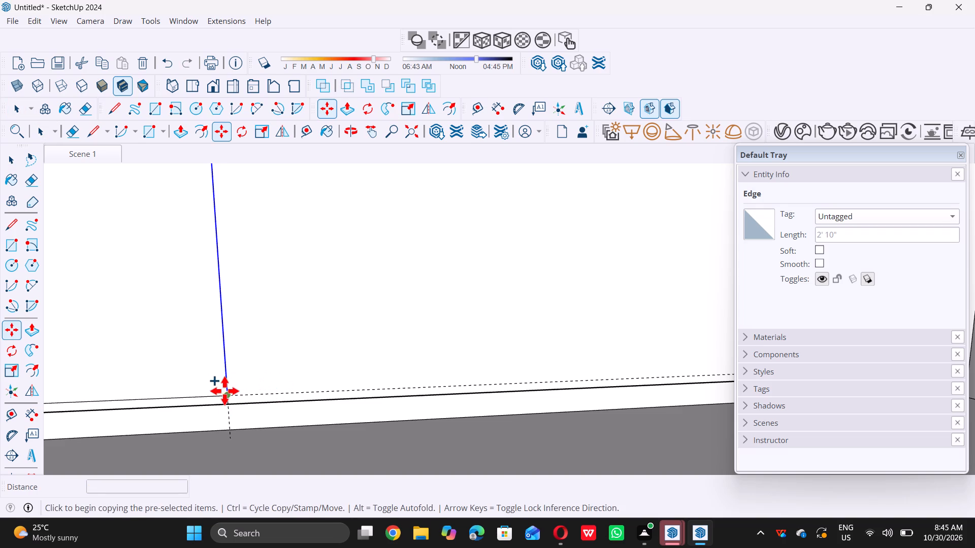
pyautogui.doubleClick(226, 394)
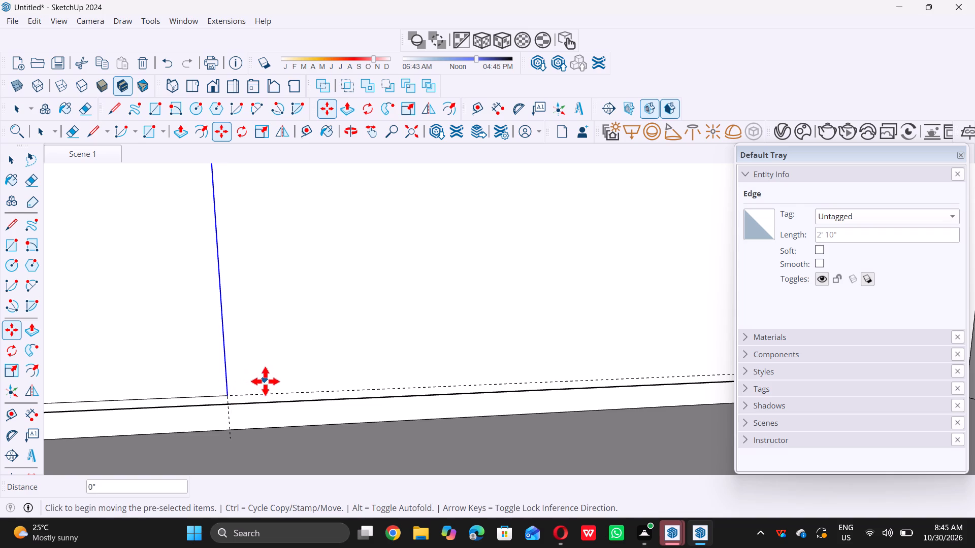
pyautogui.scroll(3, 234, 394)
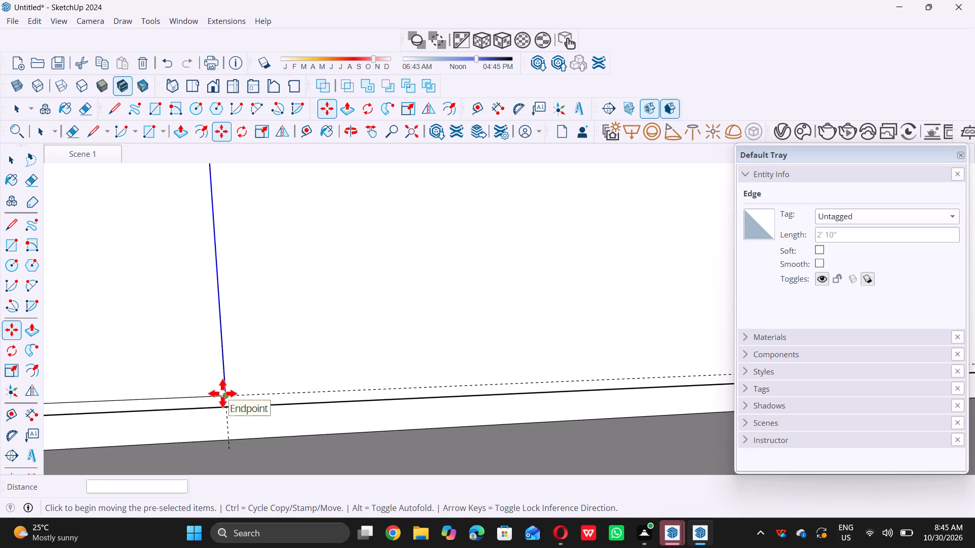
pyautogui.doubleClick(222, 393)
pyautogui.scroll(-5, 258, 391)
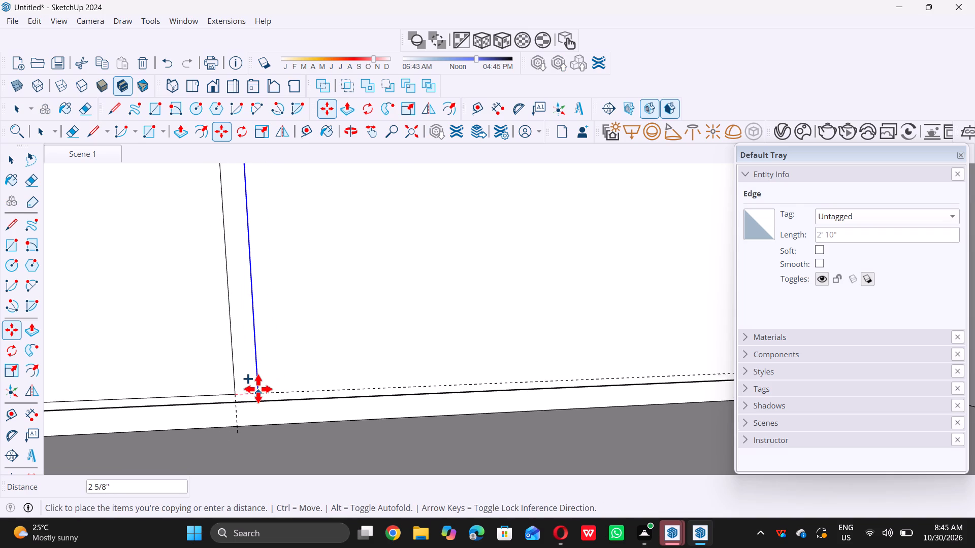
pyautogui.scroll(-10, 258, 389)
pyautogui.scroll(3, 567, 380)
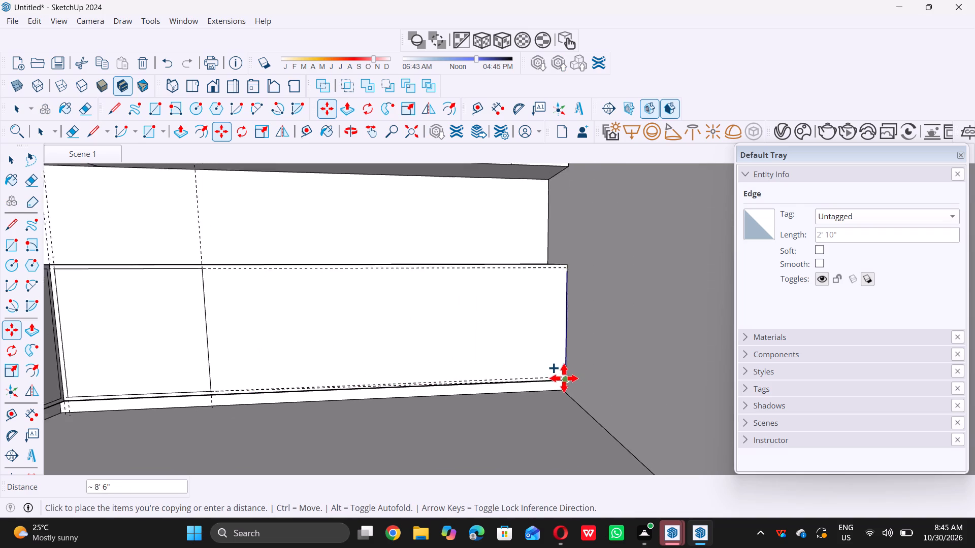
pyautogui.scroll(7, 564, 378)
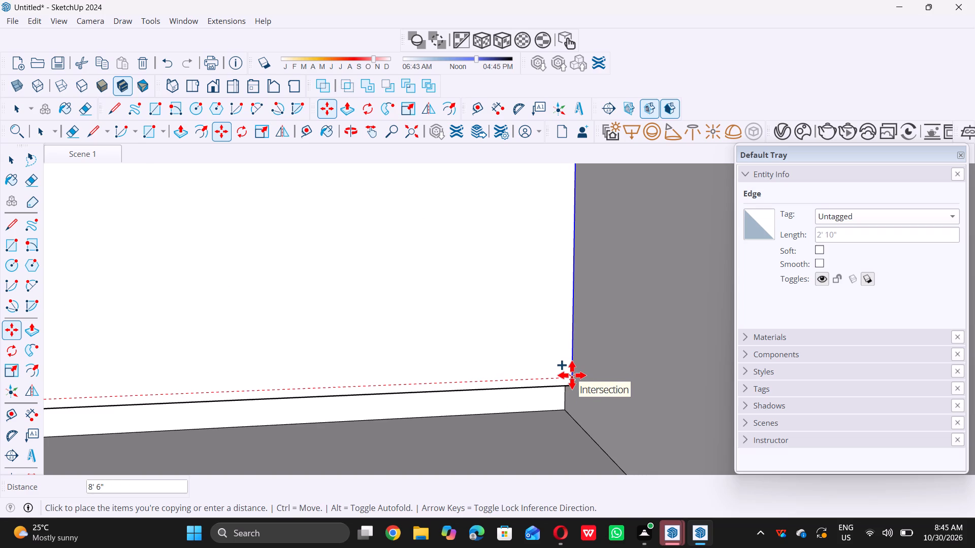
pyautogui.click(572, 375)
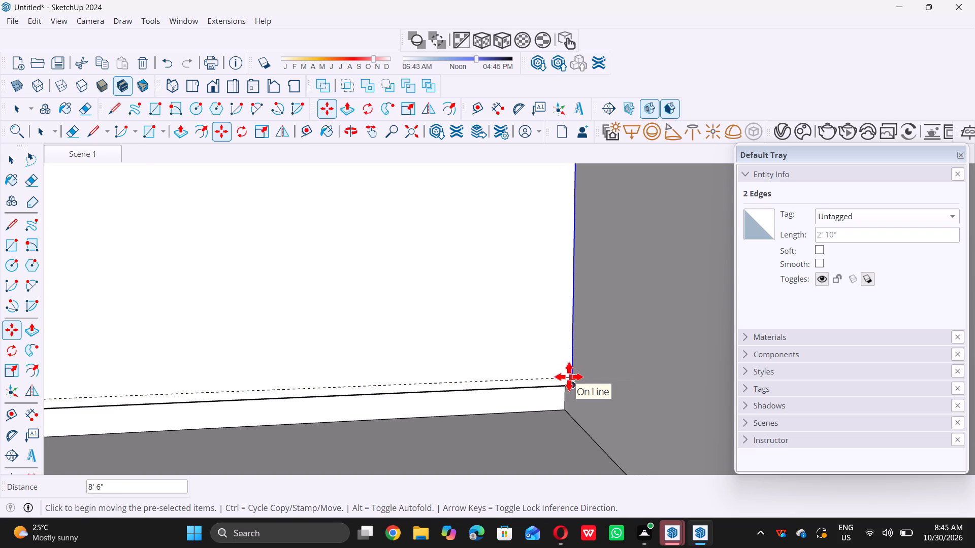
pyautogui.press('/')
pyautogui.press('6')
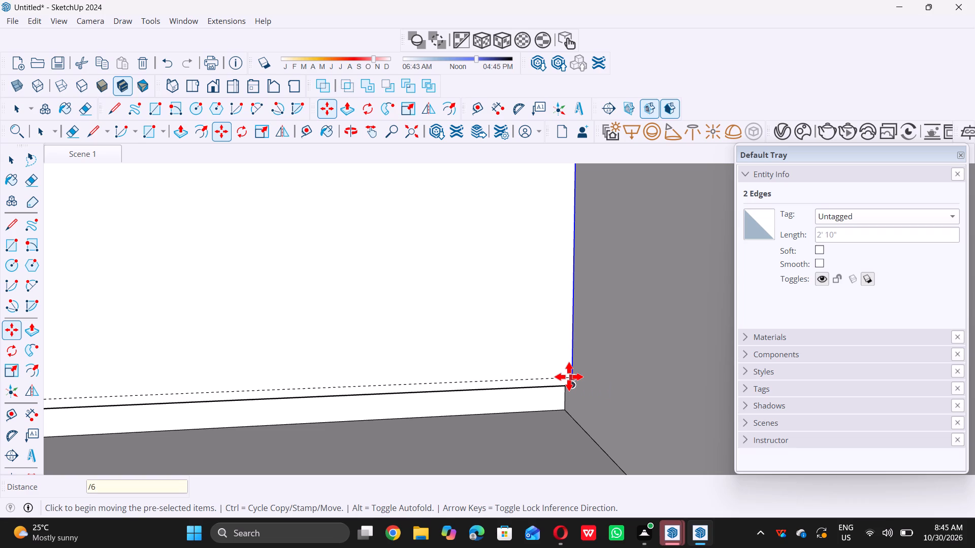
pyautogui.press('Return')
pyautogui.press('space')
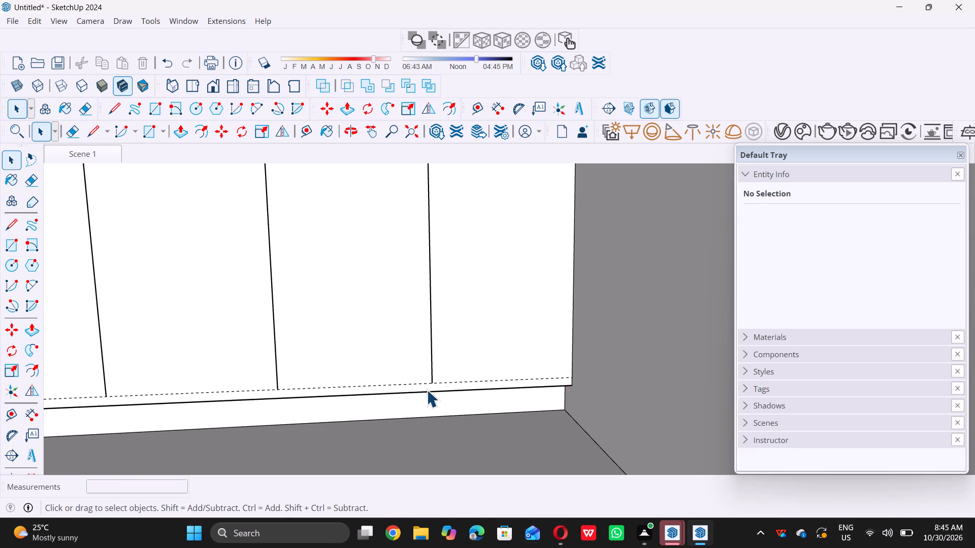
# Copy the six vertical divider edges of the lower cabinet front together 1" along the bottom guide, toward the cabinet's far end.
pyautogui.scroll(-9, 421, 392)
pyautogui.scroll(-2, 374, 386)
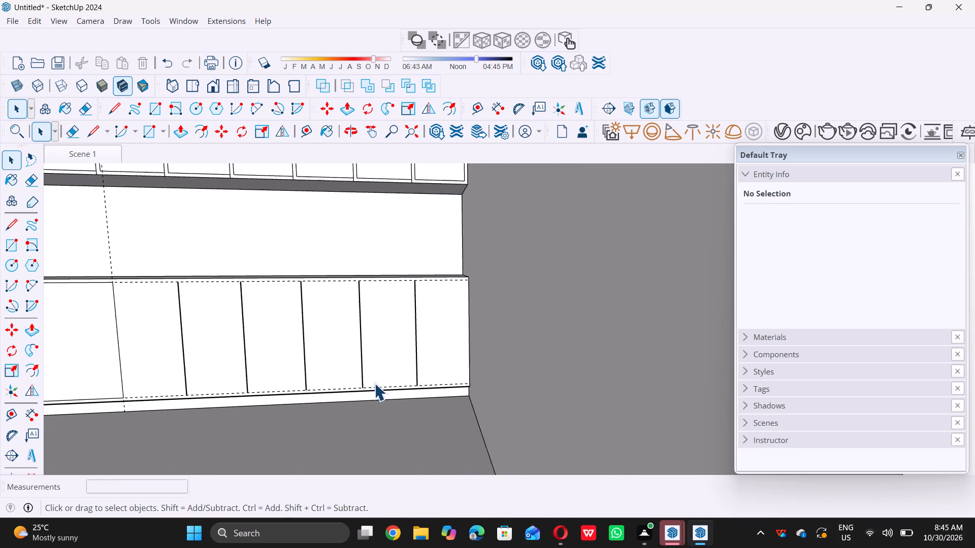
pyautogui.scroll(-5, 374, 383)
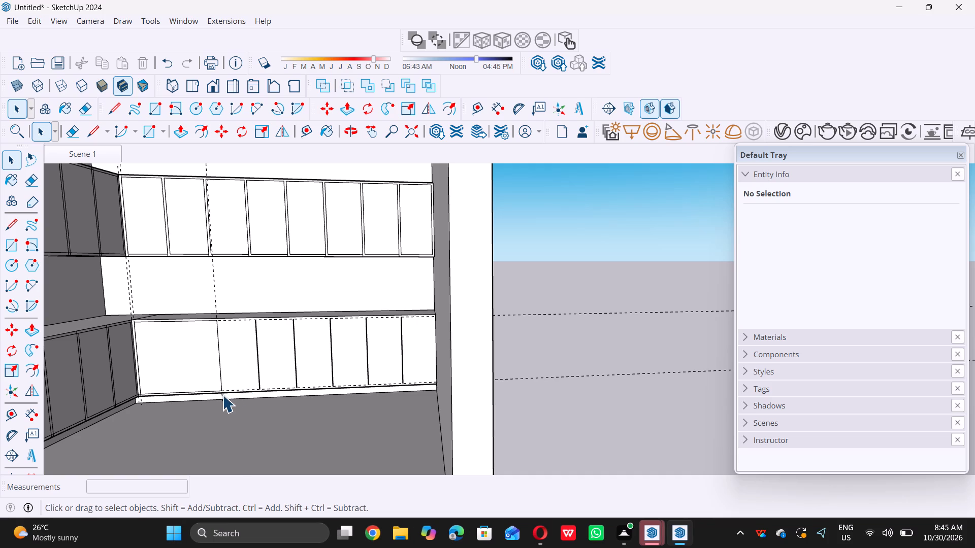
pyautogui.scroll(10, 223, 389)
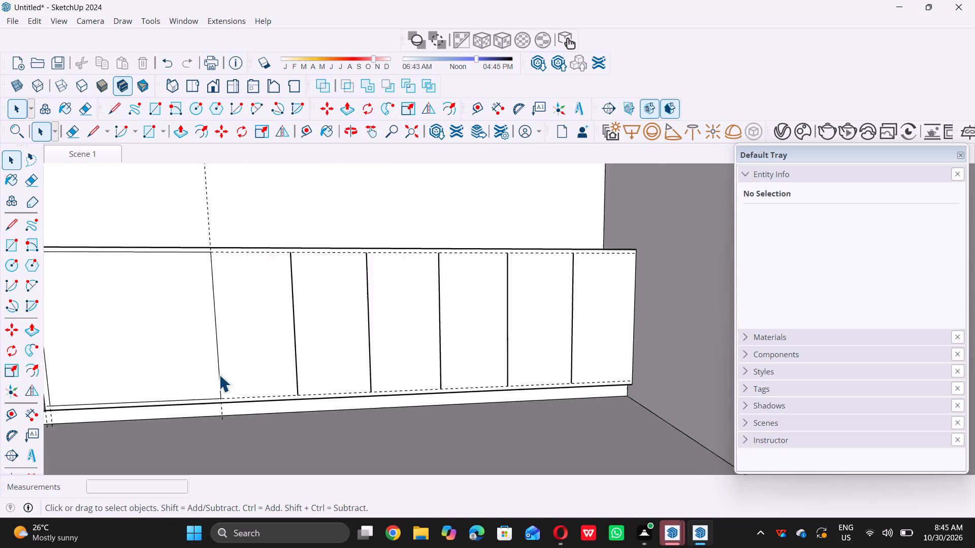
pyautogui.click(219, 374)
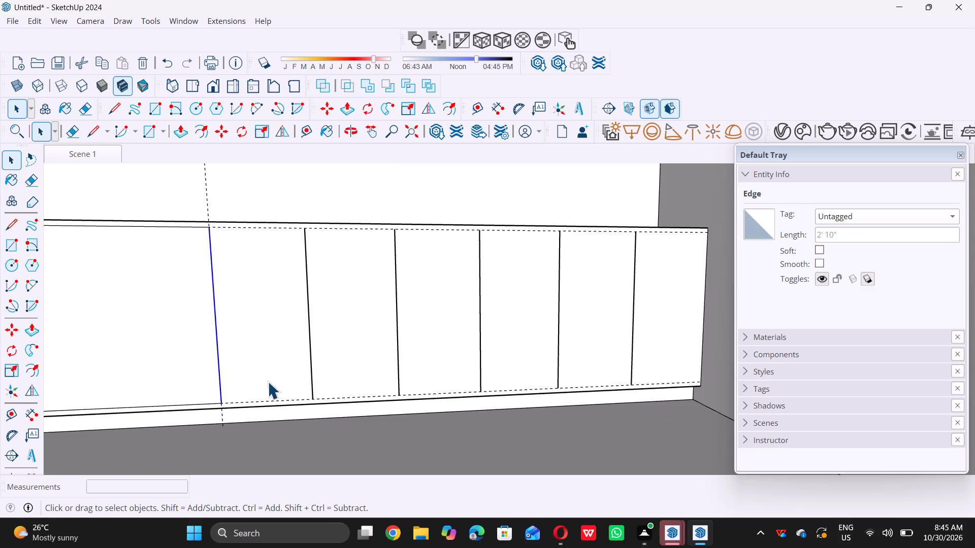
pyautogui.keyDown('ctrl'); pyautogui.click(311, 368); pyautogui.keyUp('ctrl')
pyautogui.keyDown('ctrl'); pyautogui.scroll(2, 397, 379); pyautogui.keyUp('ctrl')
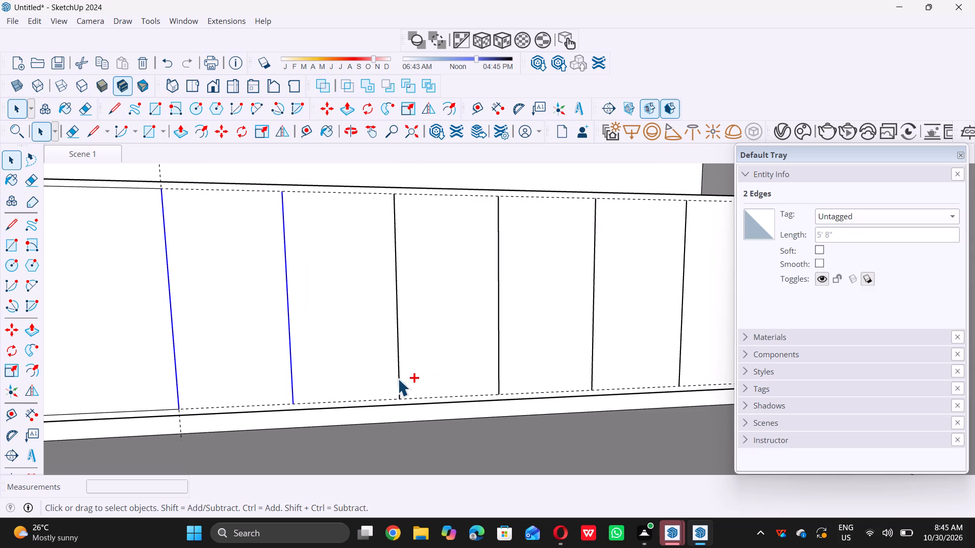
pyautogui.keyDown('ctrl'); pyautogui.doubleClick(398, 379); pyautogui.keyUp('ctrl')
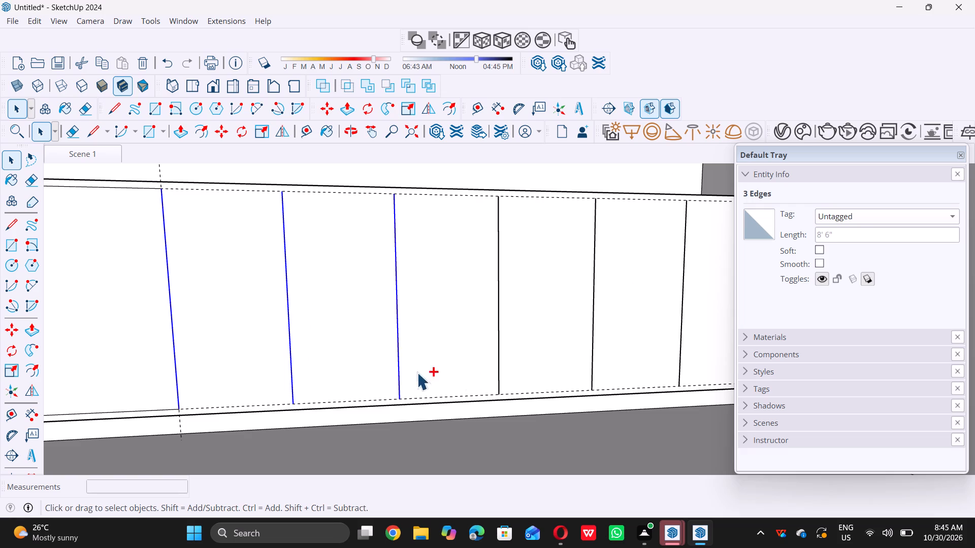
pyautogui.keyDown('ctrl'); pyautogui.doubleClick(498, 365); pyautogui.keyUp('ctrl')
pyautogui.keyDown('ctrl'); pyautogui.scroll(-5, 276, 371); pyautogui.keyUp('ctrl')
pyautogui.keyDown('ctrl'); pyautogui.scroll(4, 497, 360); pyautogui.keyUp('ctrl')
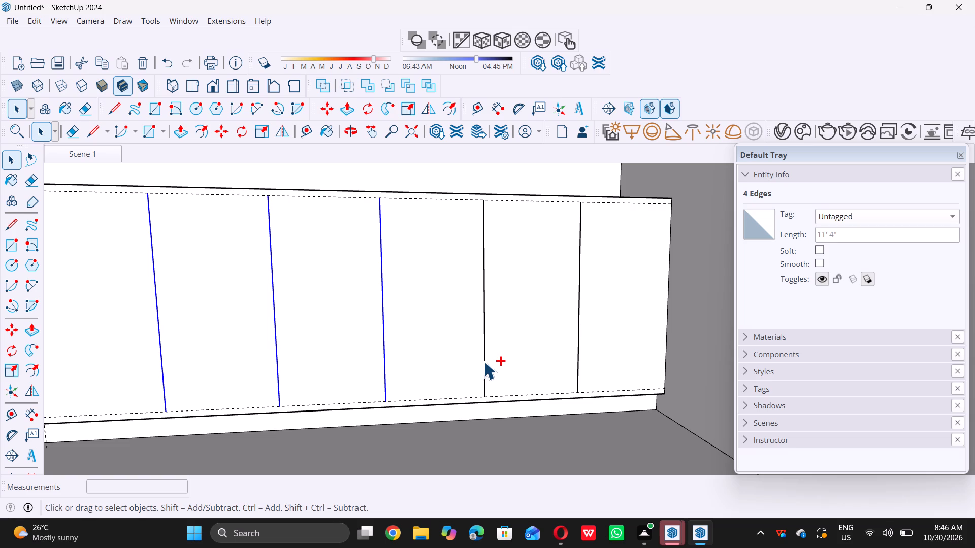
pyautogui.keyDown('ctrl'); pyautogui.doubleClick(484, 362); pyautogui.keyUp('ctrl')
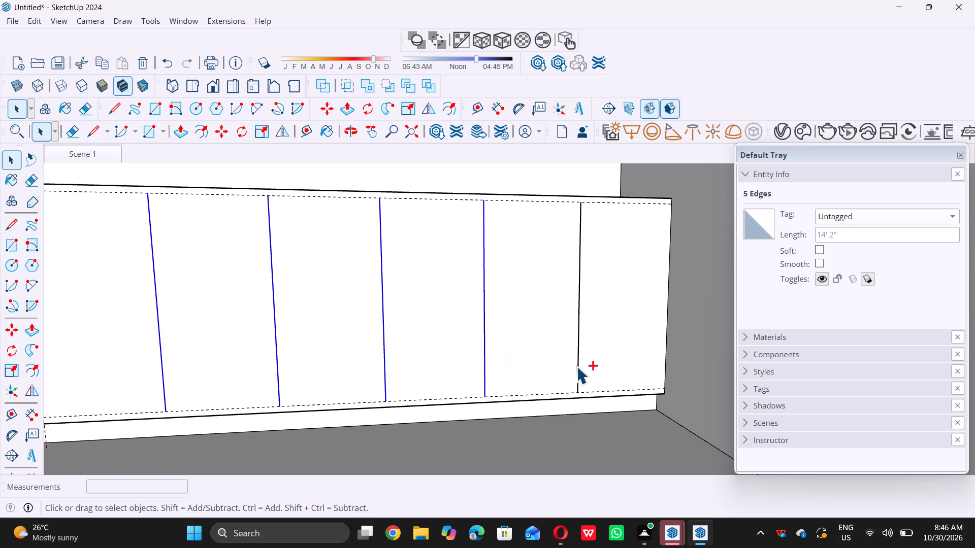
pyautogui.keyDown('ctrl'); pyautogui.tripleClick(577, 366); pyautogui.keyUp('ctrl')
pyautogui.keyDown('ctrl'); pyautogui.click(577, 366); pyautogui.keyUp('ctrl')
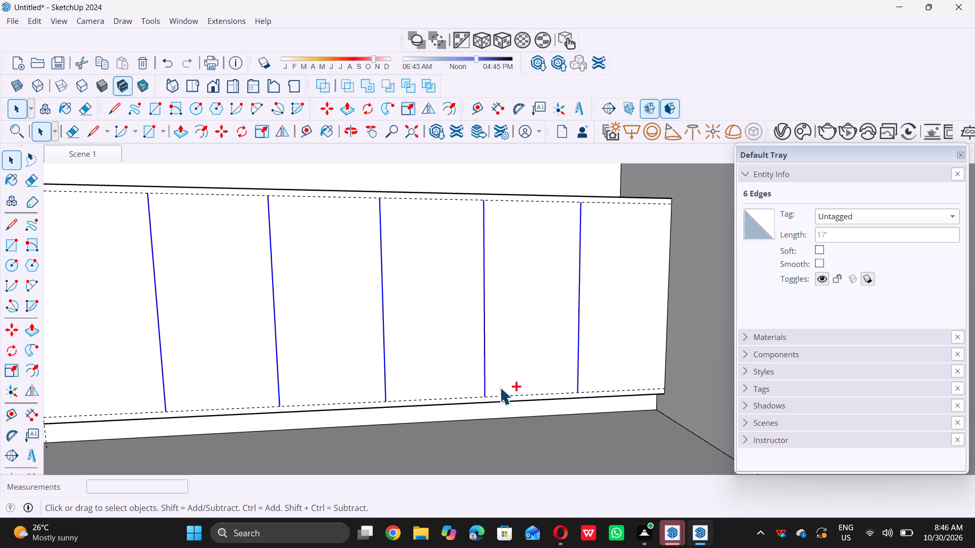
pyautogui.keyDown('ctrl'); pyautogui.scroll(-6, 442, 358); pyautogui.keyUp('ctrl')
pyautogui.scroll(2, 200, 387)
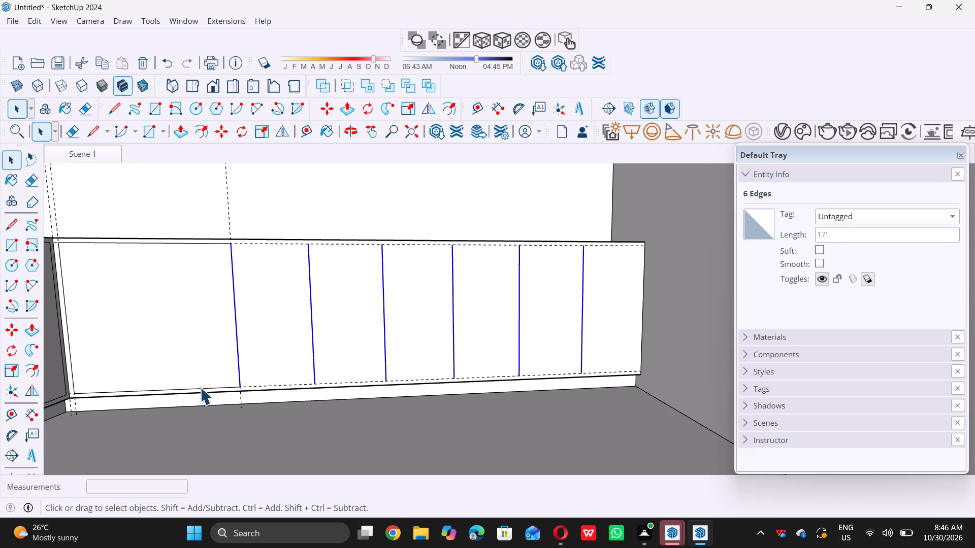
pyautogui.press('m')
pyautogui.scroll(6, 237, 397)
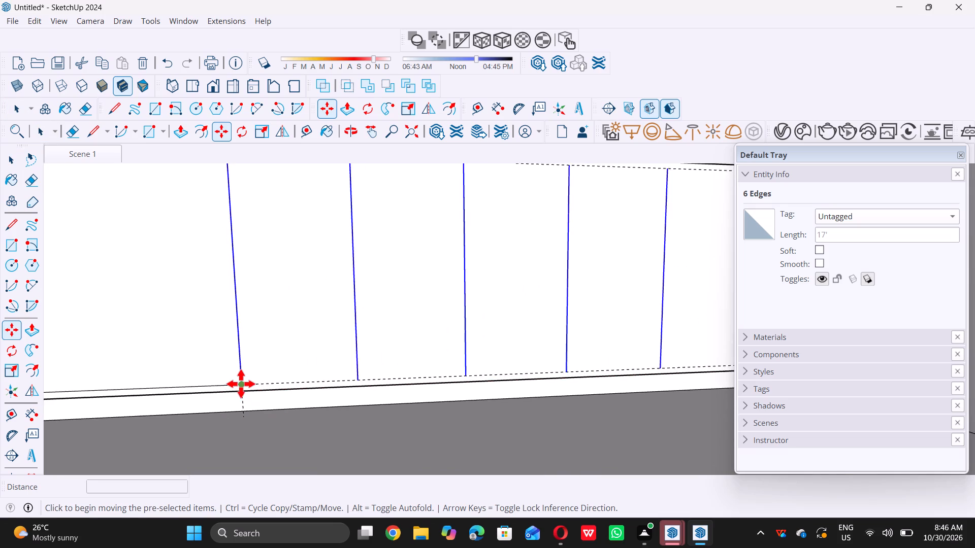
pyautogui.scroll(4, 241, 384)
pyautogui.tripleClick(241, 383)
pyautogui.doubleClick(242, 383)
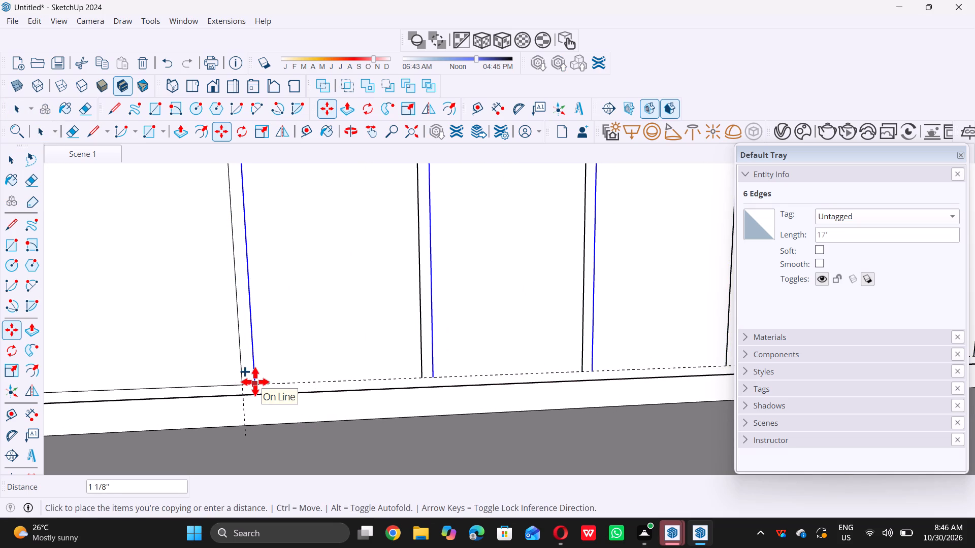
pyautogui.press('1')
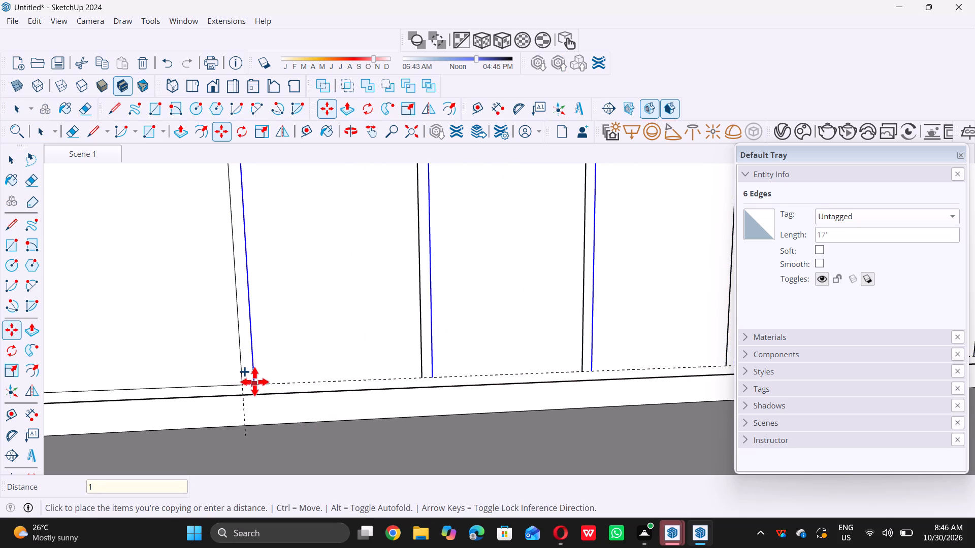
pyautogui.hotkey('shift', '"')
pyautogui.press('Return')
pyautogui.press('space')
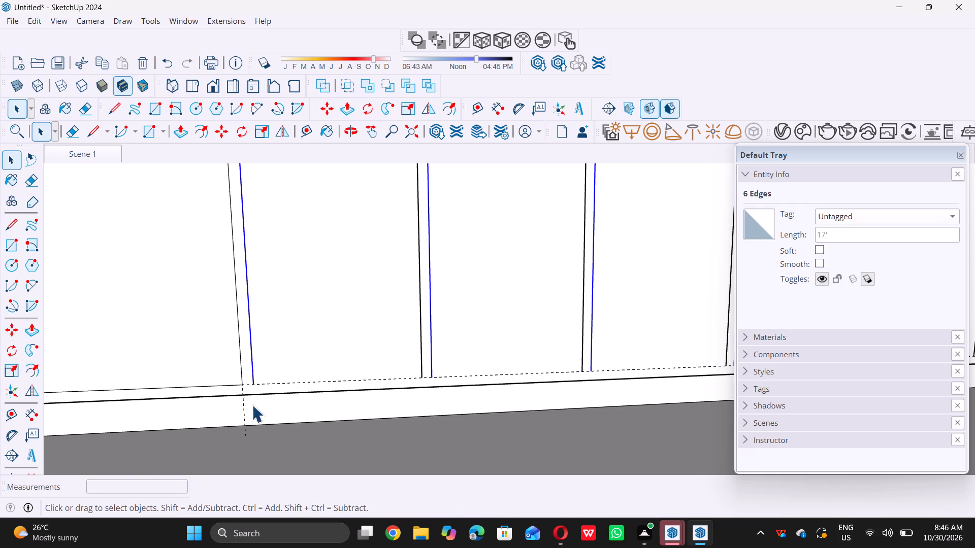
pyautogui.scroll(-14, 254, 411)
pyautogui.scroll(-8, 327, 350)
pyautogui.moveTo(541, 408); pyautogui.dragTo(546, 412)
pyautogui.click(546, 412)
# Place a vertical guide 1" inside the far end edge of the back wall's lower cabinet front.
pyautogui.scroll(6, 447, 350)
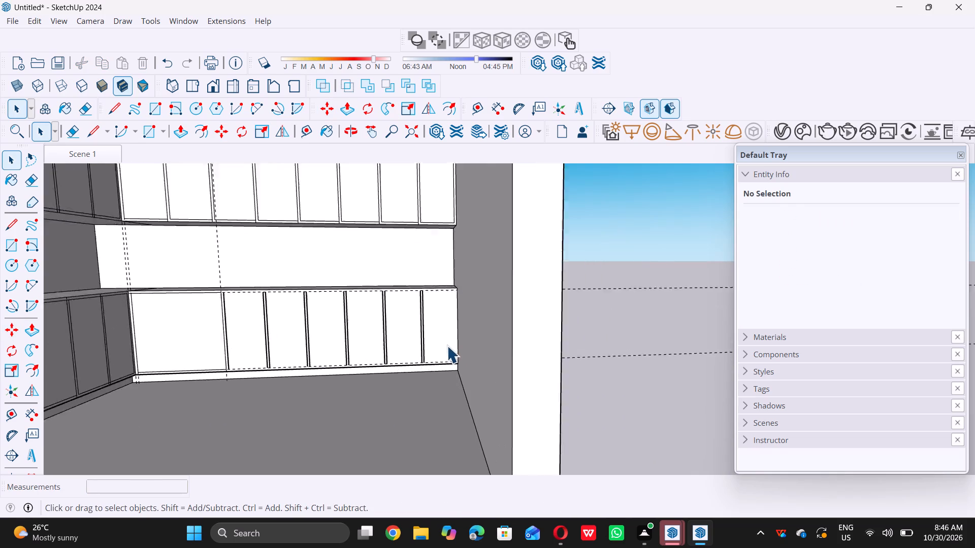
pyautogui.scroll(5, 447, 335)
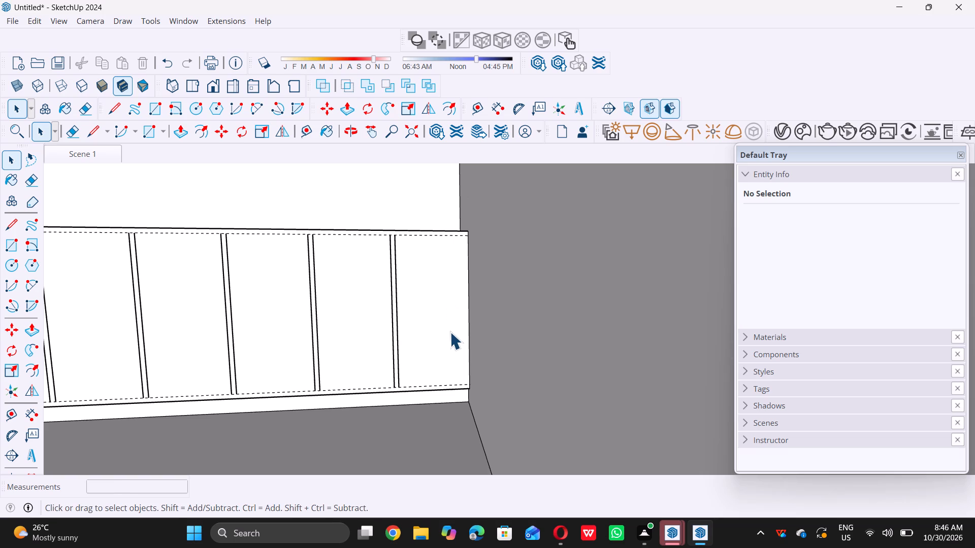
pyautogui.press('t')
pyautogui.tripleClick(466, 324)
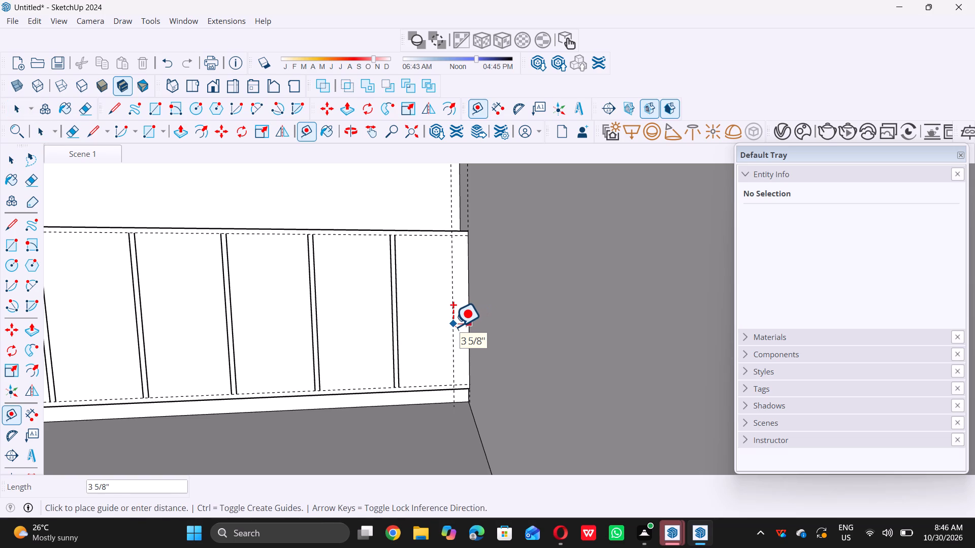
pyautogui.press('1')
pyautogui.hotkey('shift', '"')
pyautogui.press('Return')
pyautogui.press('space')
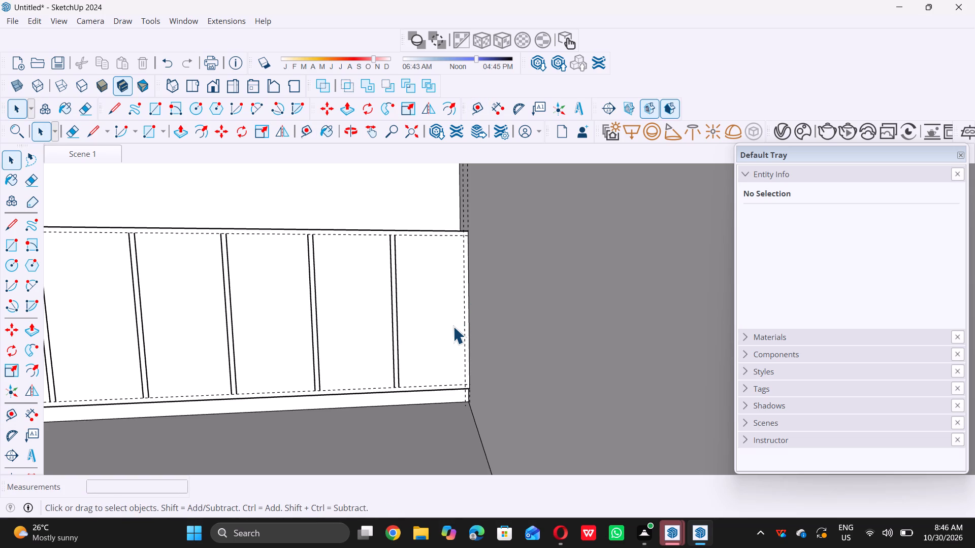
# Outline the far-end door panel of the back wall's lower cabinet with a rectangle from the last divider strip to the vertical guide.
pyautogui.press('r')
pyautogui.scroll(3, 412, 271)
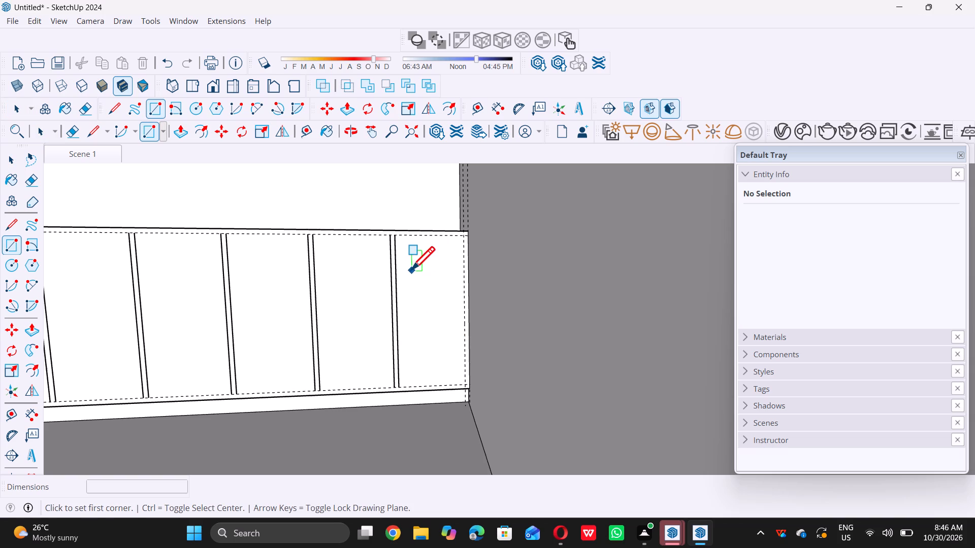
pyautogui.scroll(5, 411, 269)
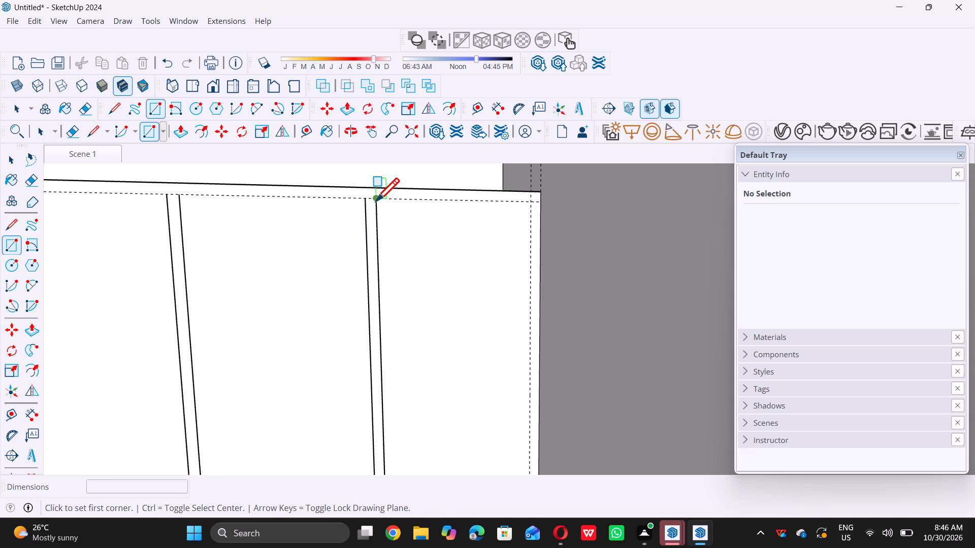
pyautogui.doubleClick(376, 201)
pyautogui.scroll(-9, 376, 201)
pyautogui.scroll(1, 447, 354)
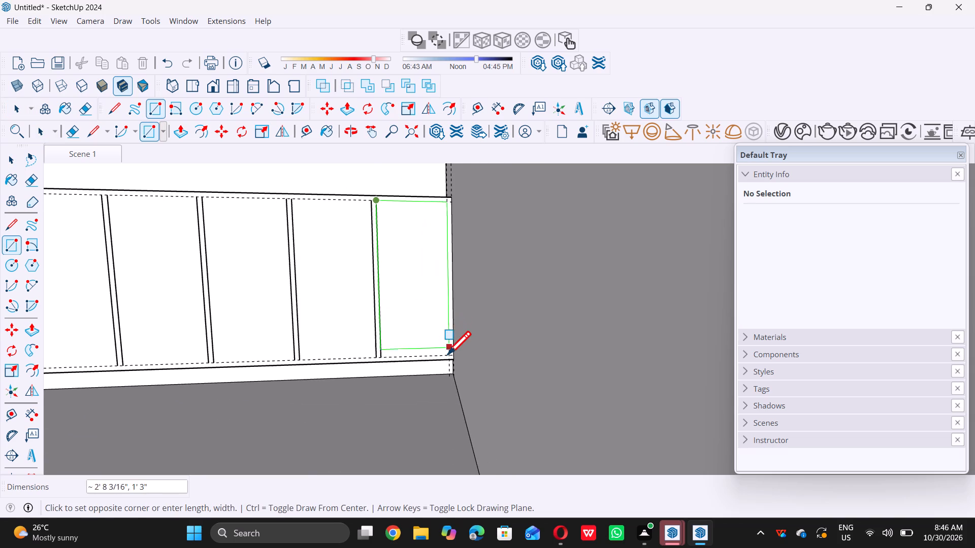
pyautogui.scroll(3, 447, 354)
pyautogui.click(447, 354)
# Draw a rectangle between the divider strips over the second lower cabinet door panel from the far end, about 2' 9" by 1' 4".
pyautogui.scroll(-6, 459, 354)
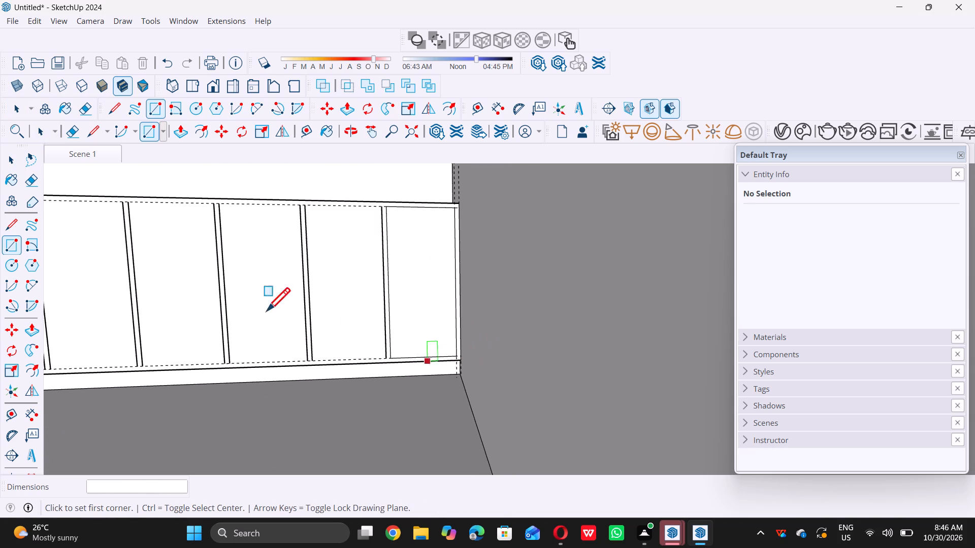
pyautogui.scroll(7, 313, 209)
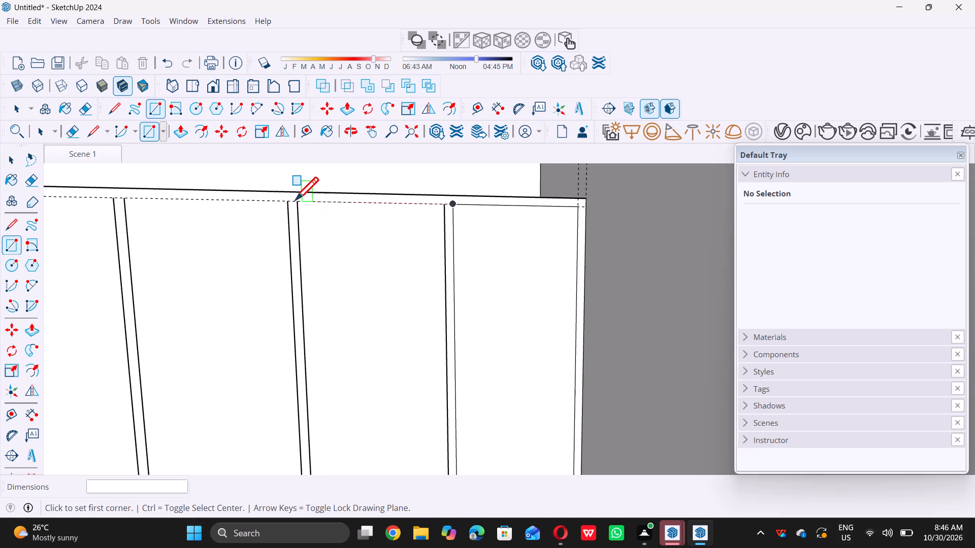
pyautogui.doubleClick(298, 200)
pyautogui.scroll(-4, 298, 199)
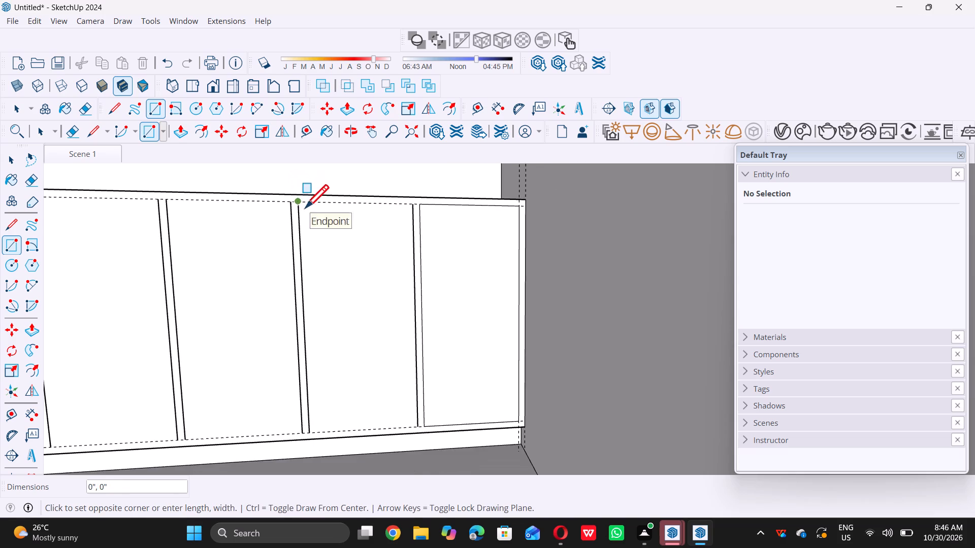
pyautogui.scroll(-3, 305, 207)
pyautogui.scroll(4, 397, 381)
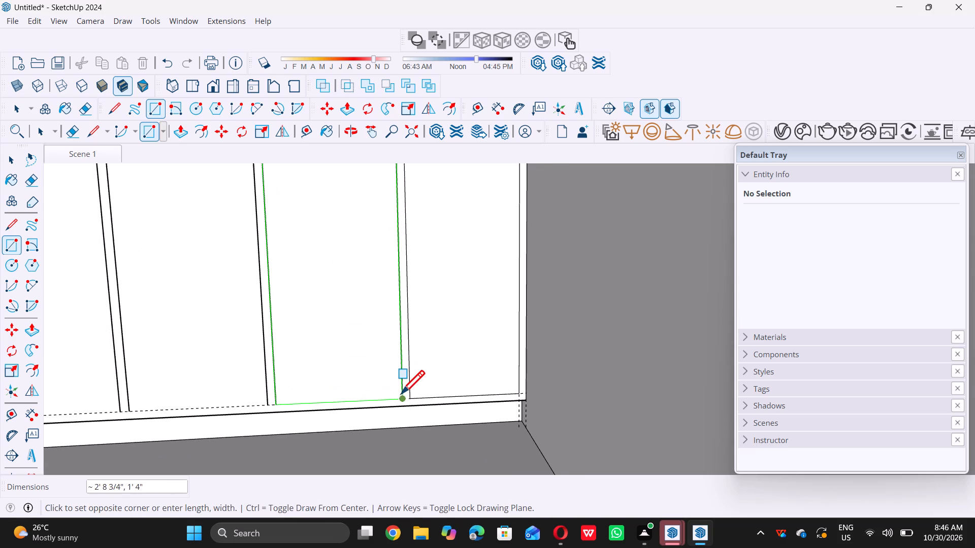
pyautogui.doubleClick(402, 394)
# Draw a 2' 10" by 1' 4" rectangle between the divider strips over the third lower cabinet door panel from the far end.
pyautogui.scroll(-8, 402, 392)
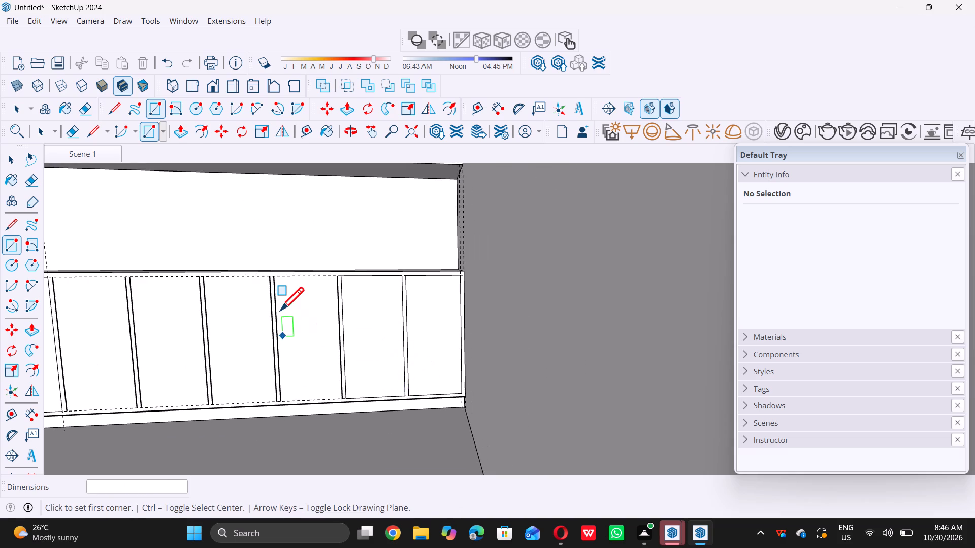
pyautogui.scroll(4, 280, 310)
pyautogui.scroll(7, 273, 269)
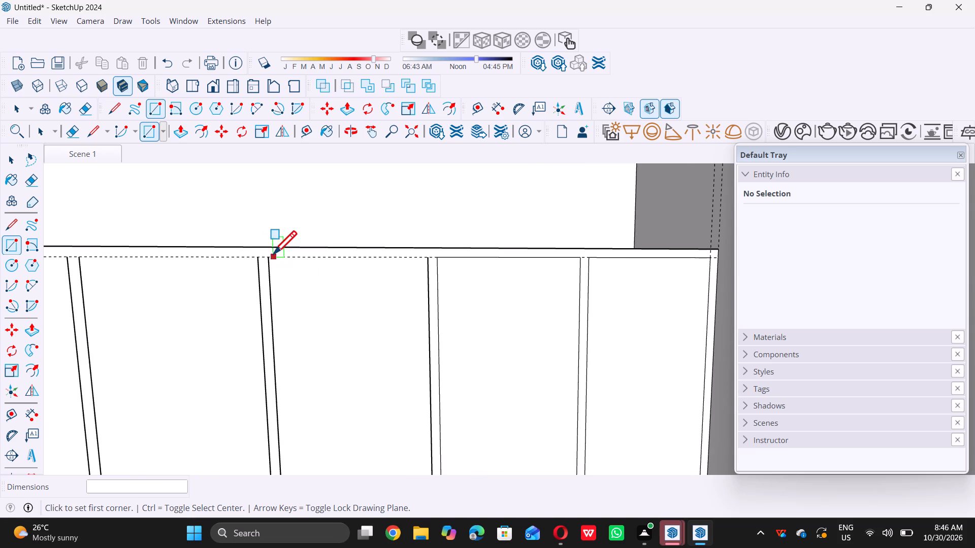
pyautogui.doubleClick(269, 258)
pyautogui.scroll(-10, 269, 258)
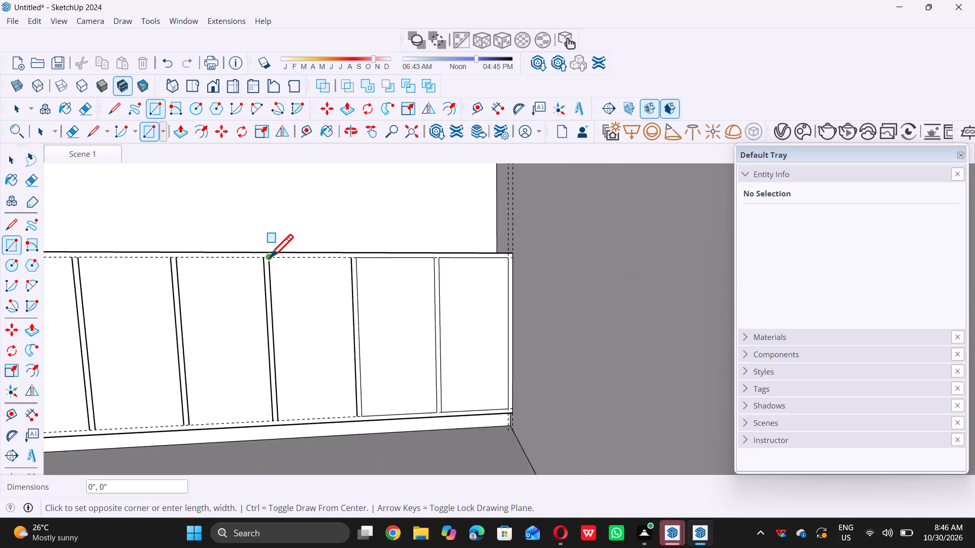
pyautogui.scroll(-2, 270, 257)
pyautogui.scroll(8, 331, 369)
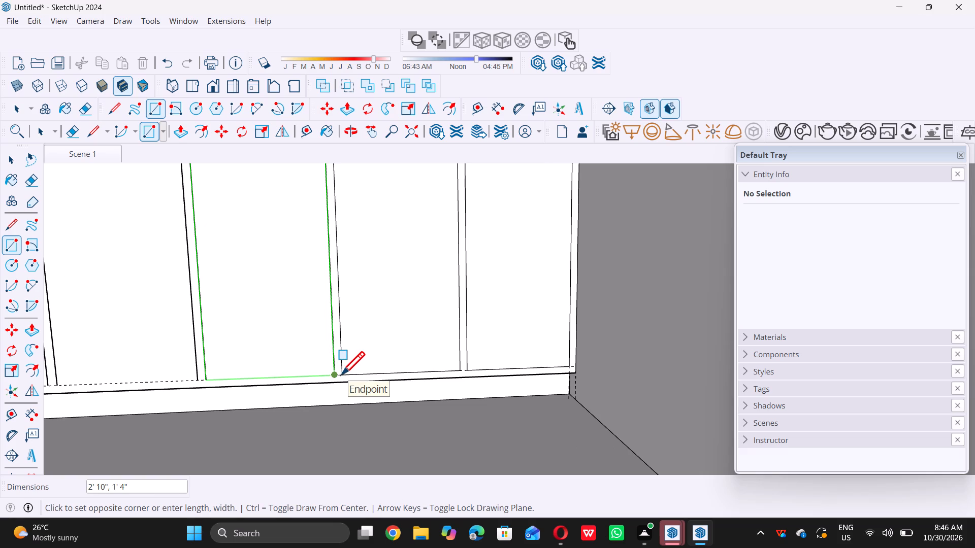
pyautogui.click(332, 375)
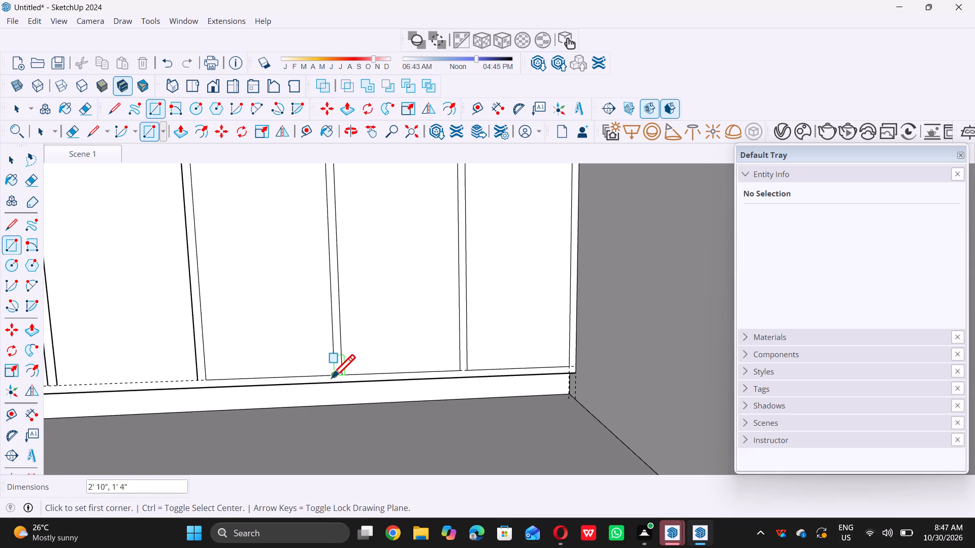
# Draw a 2' 10" by 1' 4" rectangle between the divider strips over the fourth lower cabinet door panel from the far end.
pyautogui.scroll(-20, 375, 385)
pyautogui.scroll(-2, 375, 385)
pyautogui.scroll(2, 345, 342)
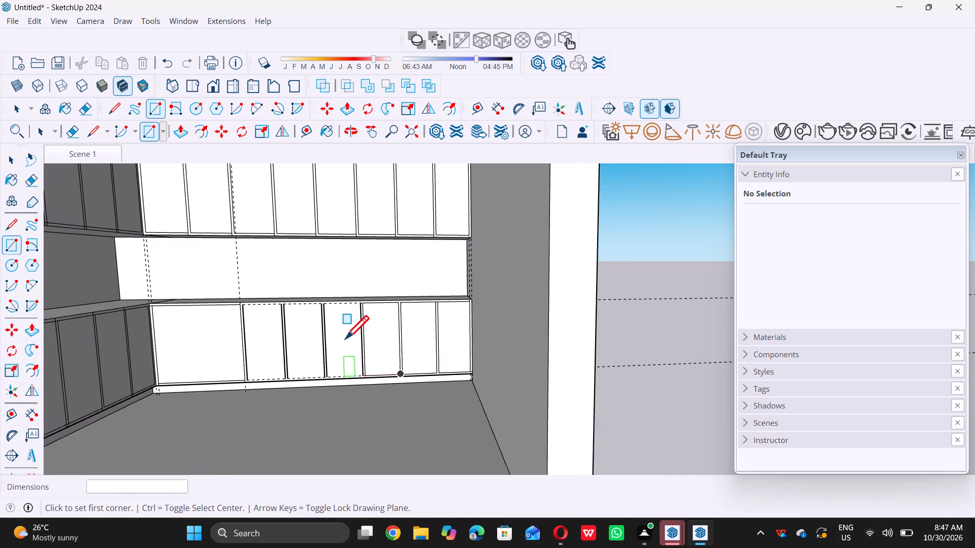
pyautogui.scroll(4, 345, 338)
pyautogui.scroll(14, 316, 300)
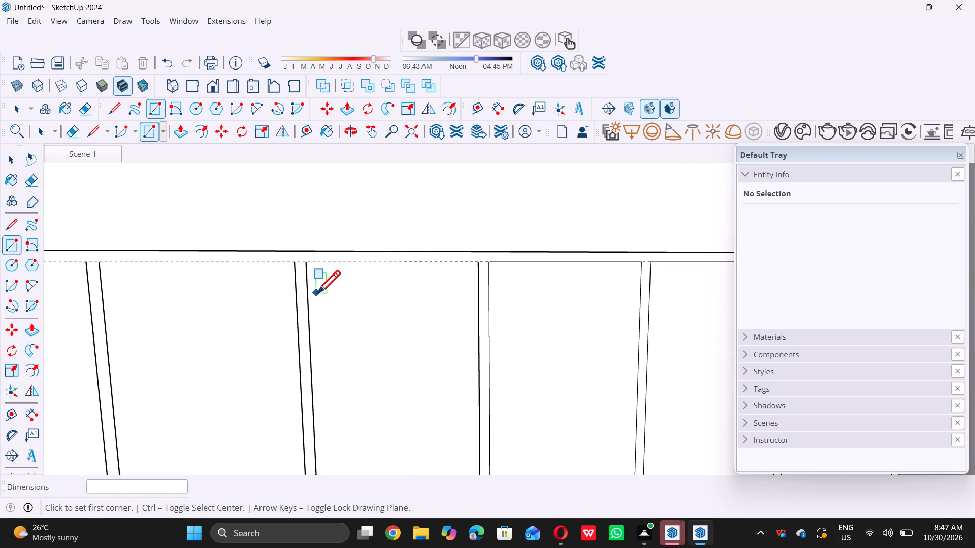
pyautogui.doubleClick(306, 265)
pyautogui.scroll(-12, 307, 265)
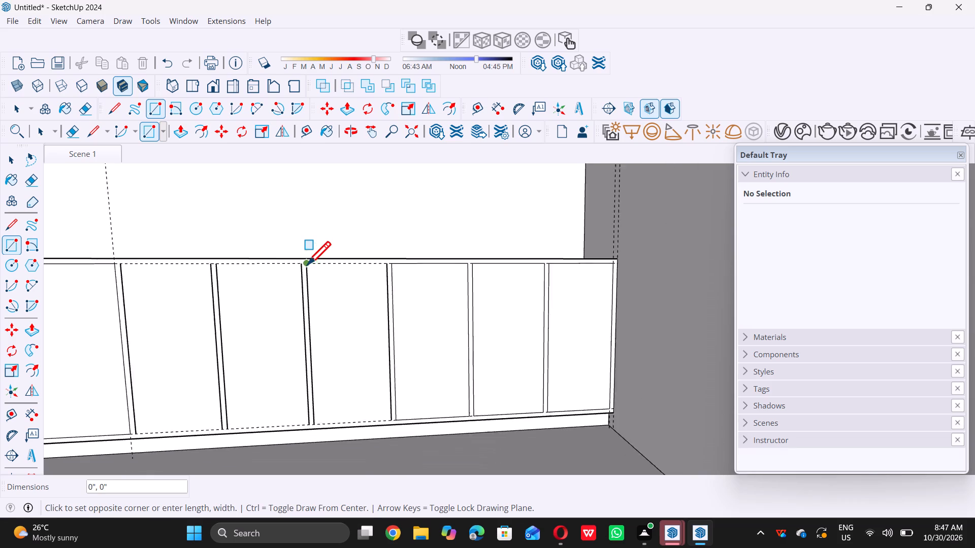
pyautogui.scroll(-1, 307, 264)
pyautogui.scroll(5, 358, 372)
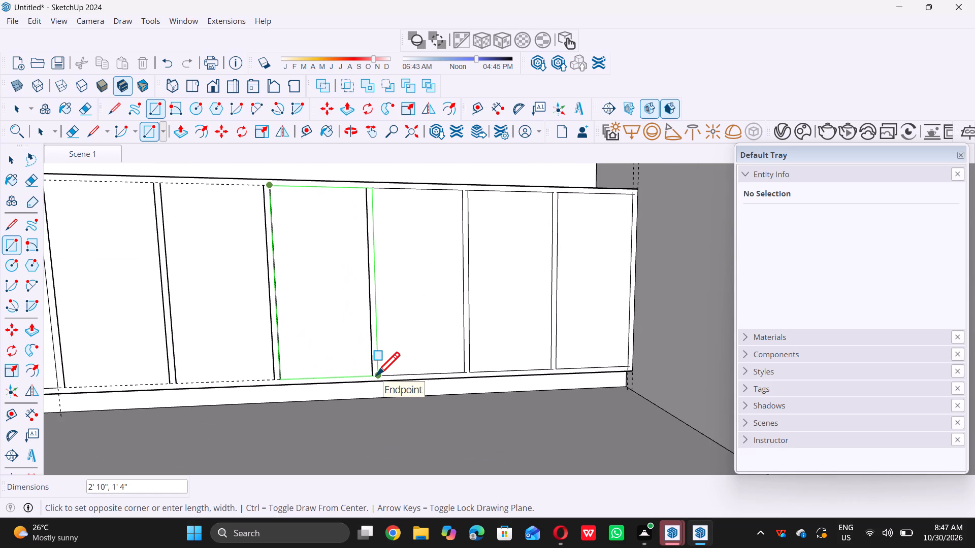
pyautogui.scroll(4, 370, 376)
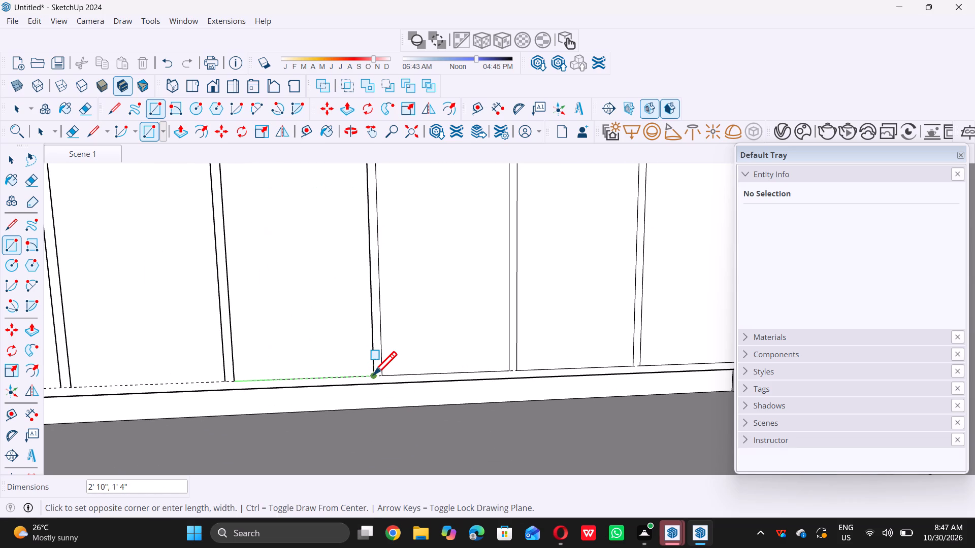
pyautogui.tripleClick(373, 374)
pyautogui.scroll(-17, 377, 373)
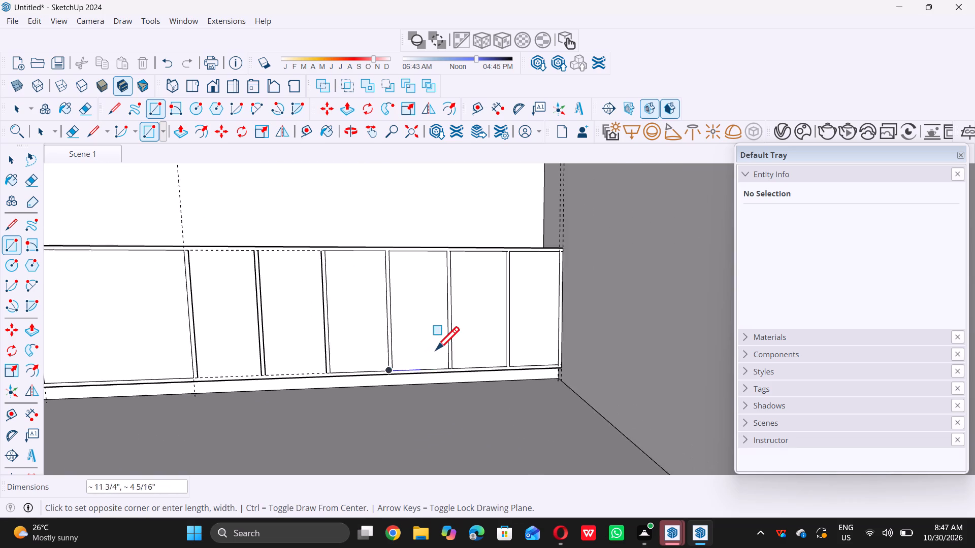
pyautogui.scroll(-1, 436, 350)
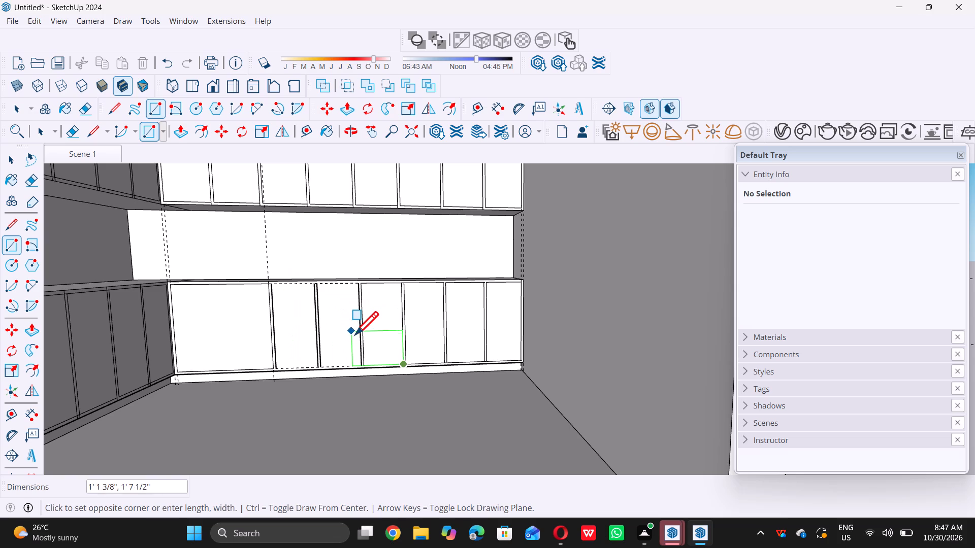
pyautogui.press('space')
# Draw a 2' 10" by 1' 4" rectangle between the divider strips over the fifth lower cabinet door panel from the far end.
pyautogui.press('r')
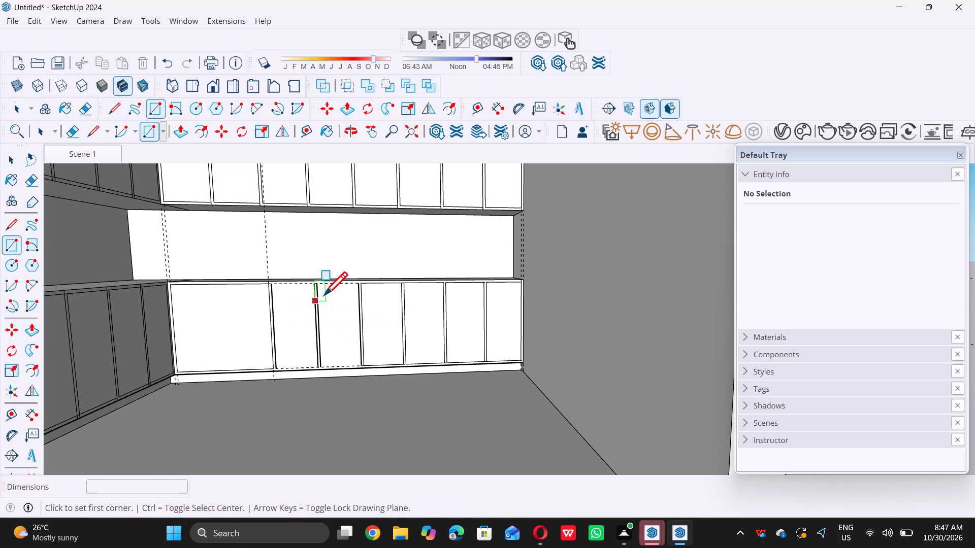
pyautogui.scroll(17, 325, 295)
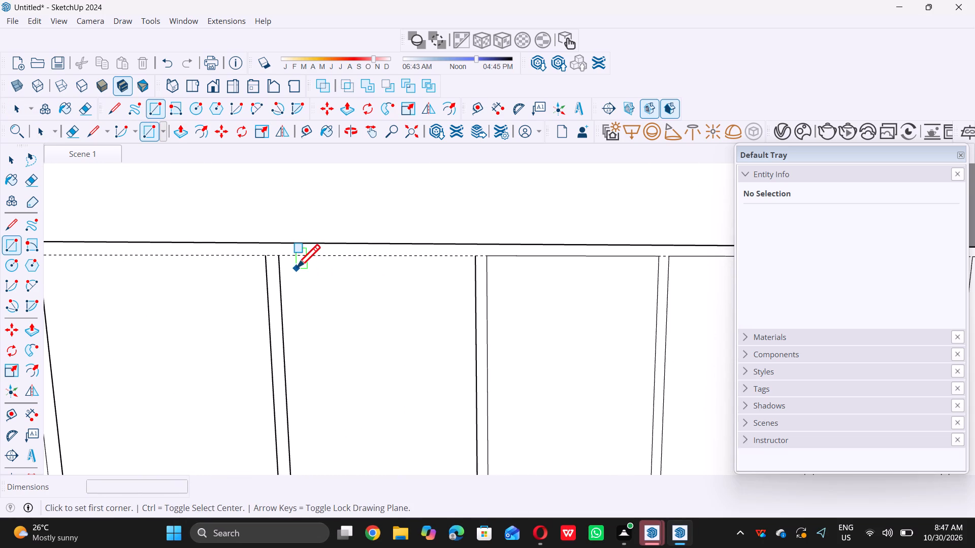
pyautogui.tripleClick(281, 256)
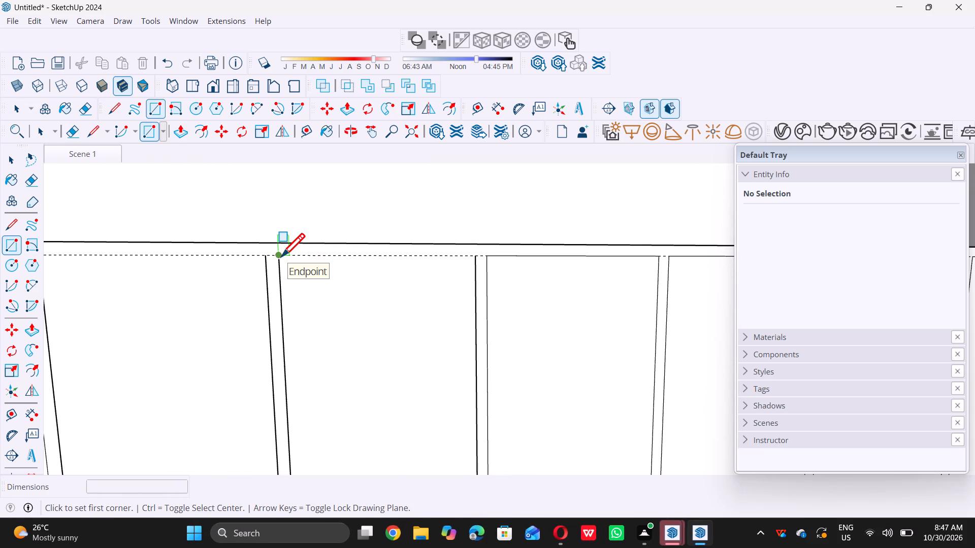
pyautogui.scroll(-13, 281, 256)
pyautogui.scroll(3, 351, 399)
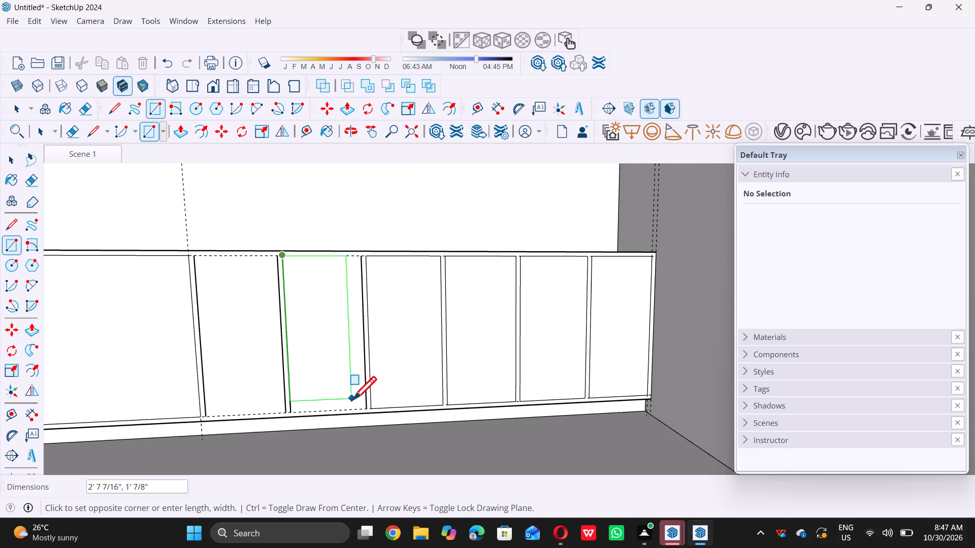
pyautogui.scroll(2, 353, 399)
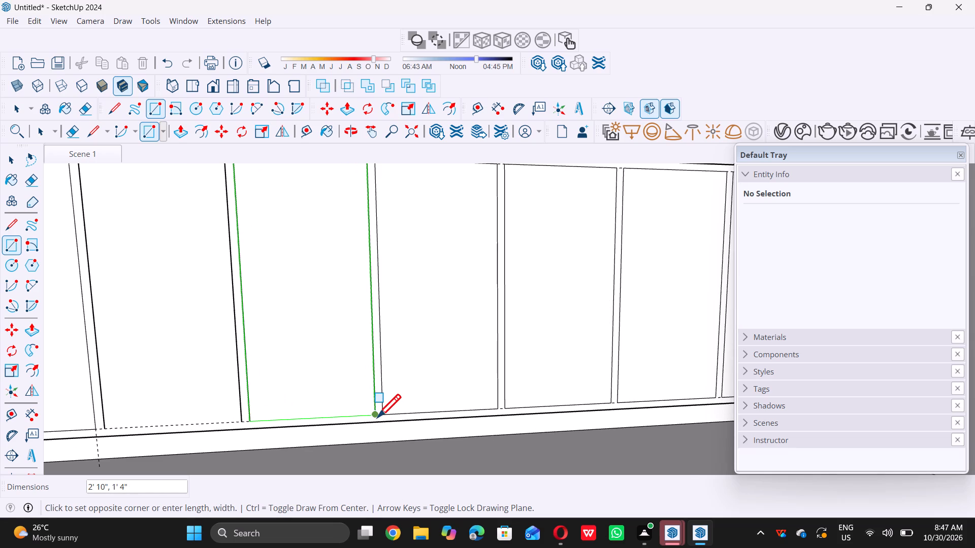
pyautogui.tripleClick(377, 412)
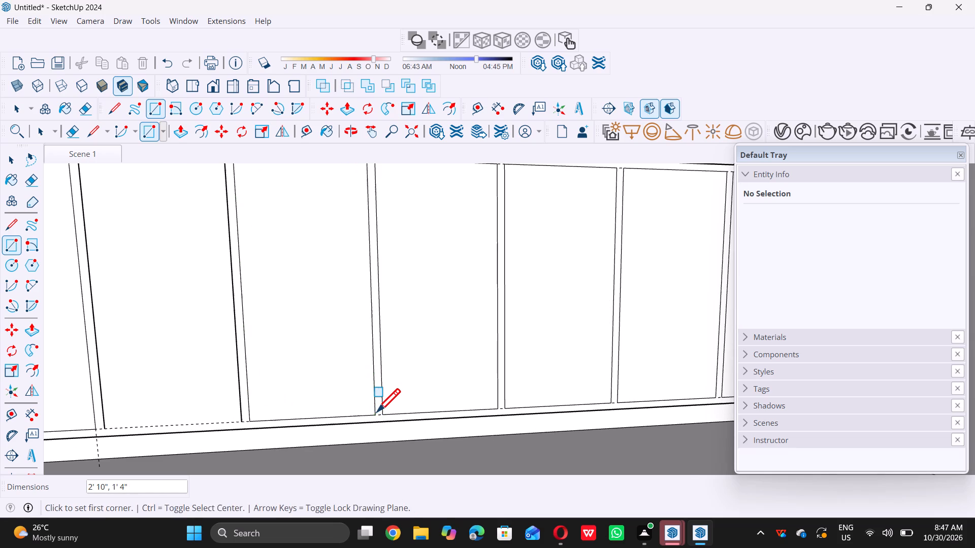
pyautogui.click(377, 412)
pyautogui.scroll(-10, 407, 428)
pyautogui.scroll(1, 213, 327)
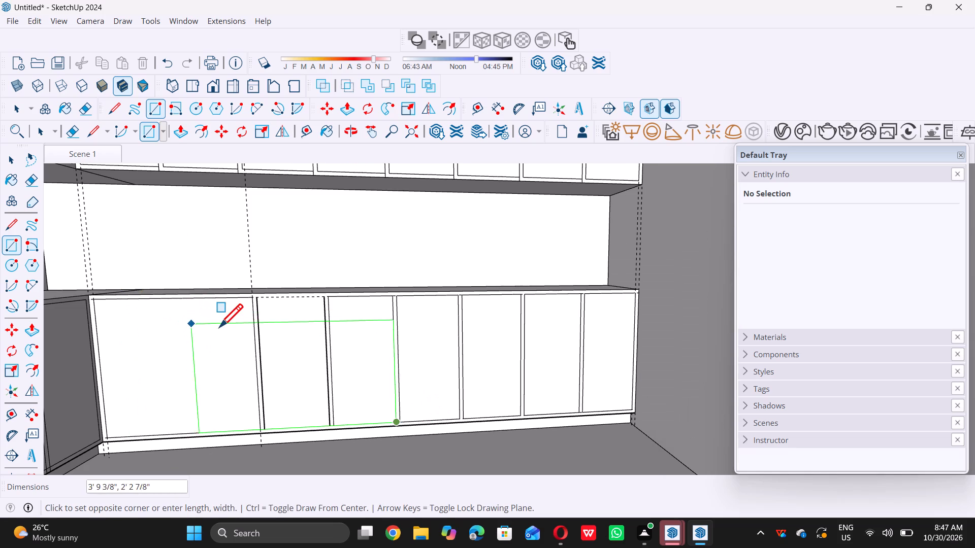
pyautogui.scroll(1, 219, 327)
pyautogui.press('space')
# Draw a 1' 4" by 2' 10" rectangle over the last undrawn lower cabinet door panel, next to the wide front section.
pyautogui.press('r')
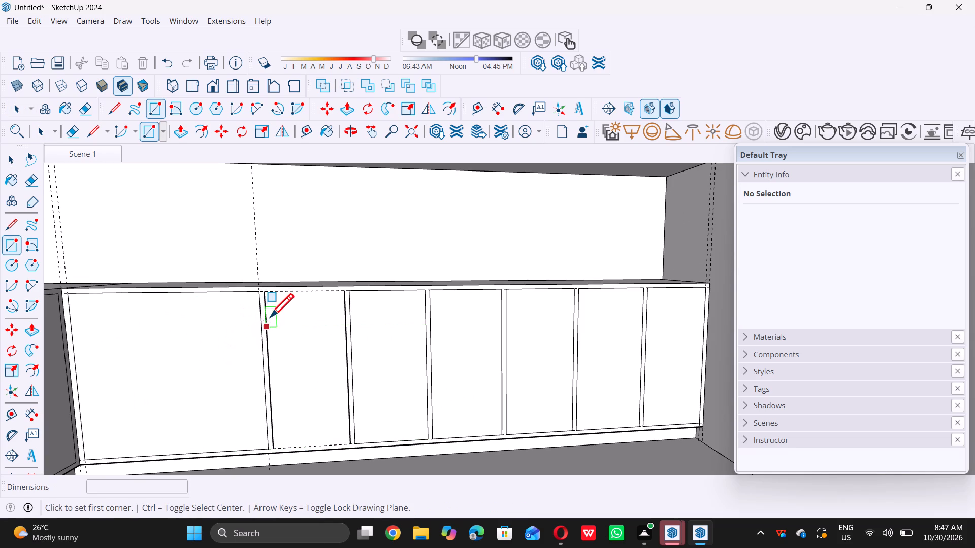
pyautogui.scroll(17, 271, 314)
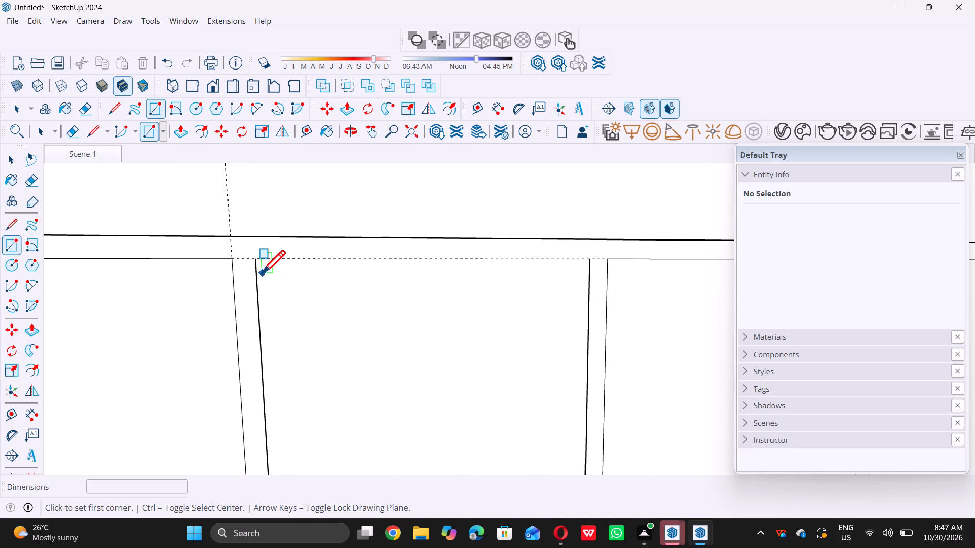
pyautogui.tripleClick(259, 258)
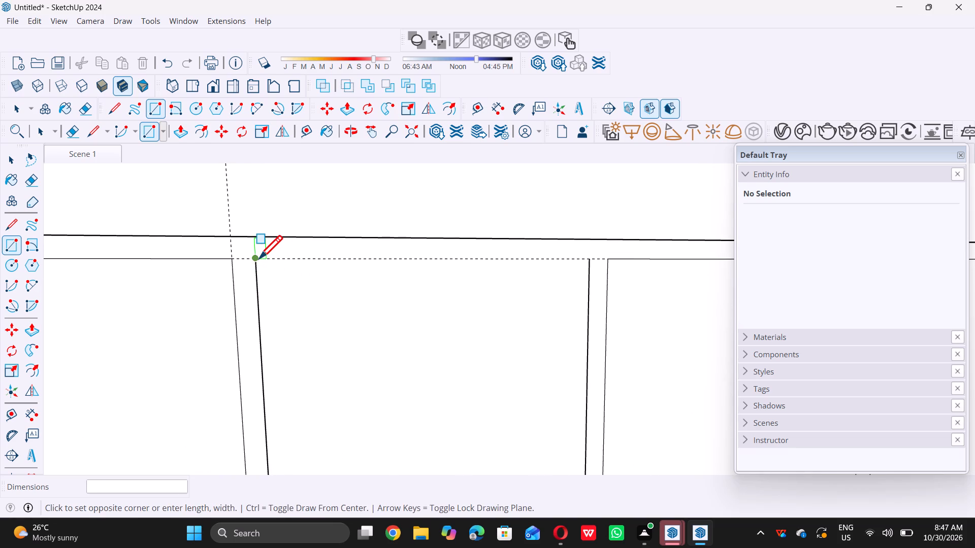
pyautogui.scroll(-17, 259, 258)
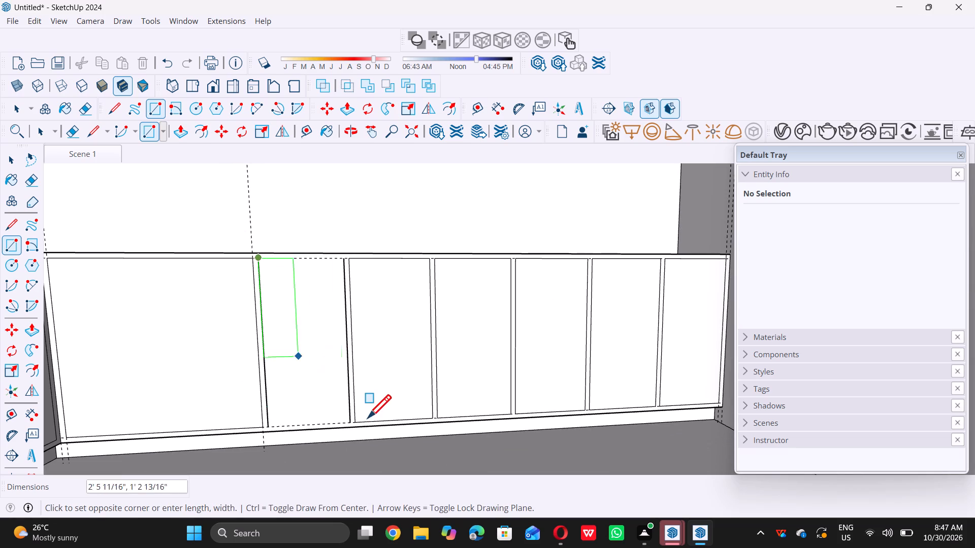
pyautogui.scroll(10, 352, 432)
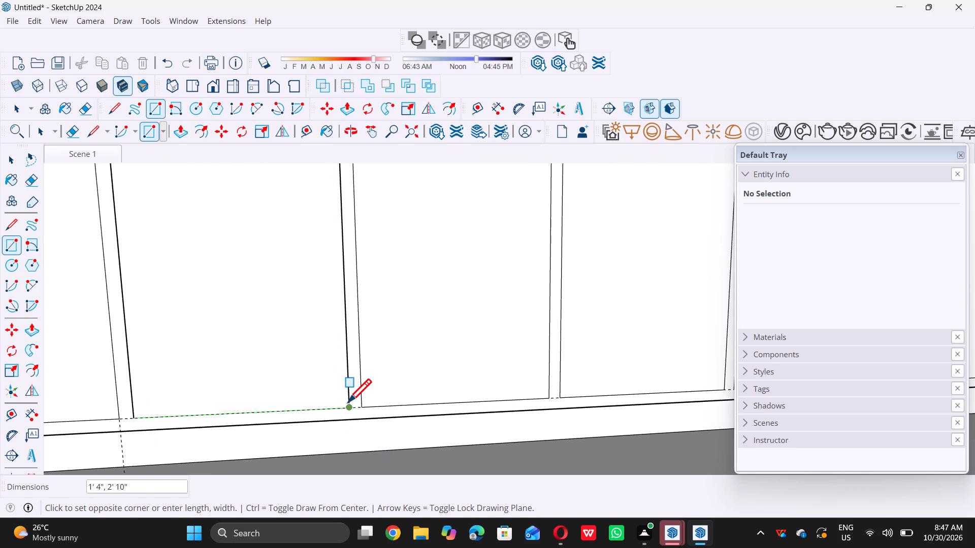
pyautogui.doubleClick(348, 405)
pyautogui.press('space')
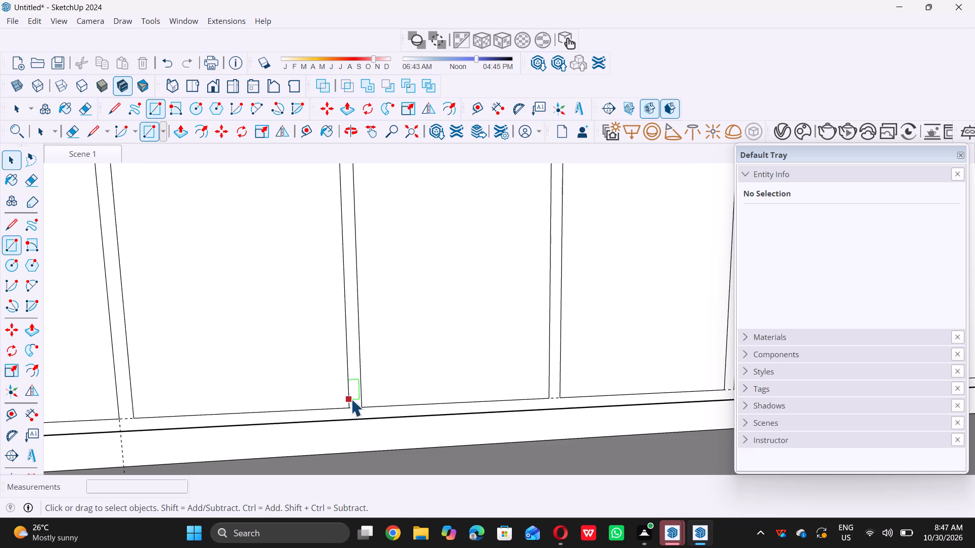
# Delete all construction guides from the model.
pyautogui.scroll(-16, 351, 399)
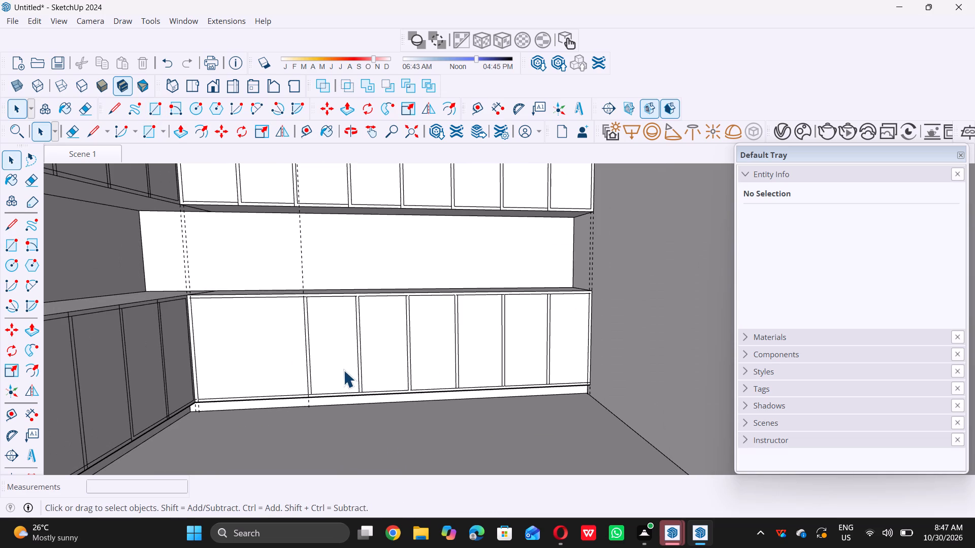
pyautogui.scroll(-11, 343, 369)
pyautogui.moveTo(311, 299); pyautogui.dragTo(277, 320, button='middle')
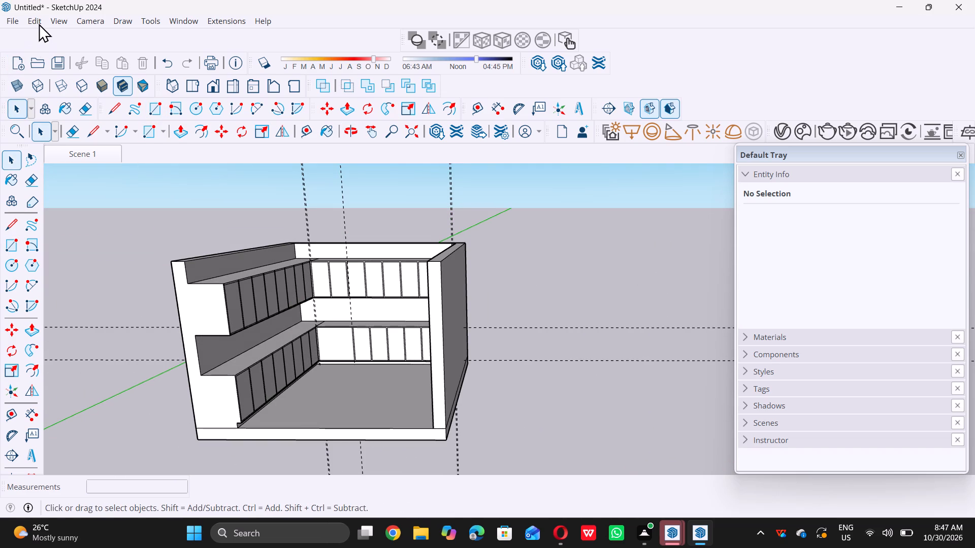
pyautogui.doubleClick(39, 22)
pyautogui.doubleClick(39, 22)
pyautogui.click(39, 21)
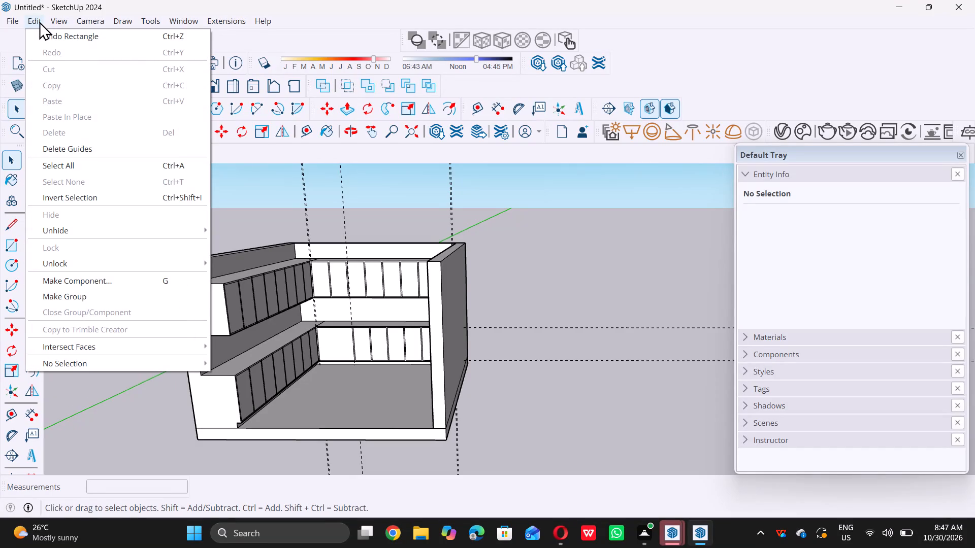
pyautogui.click(83, 150)
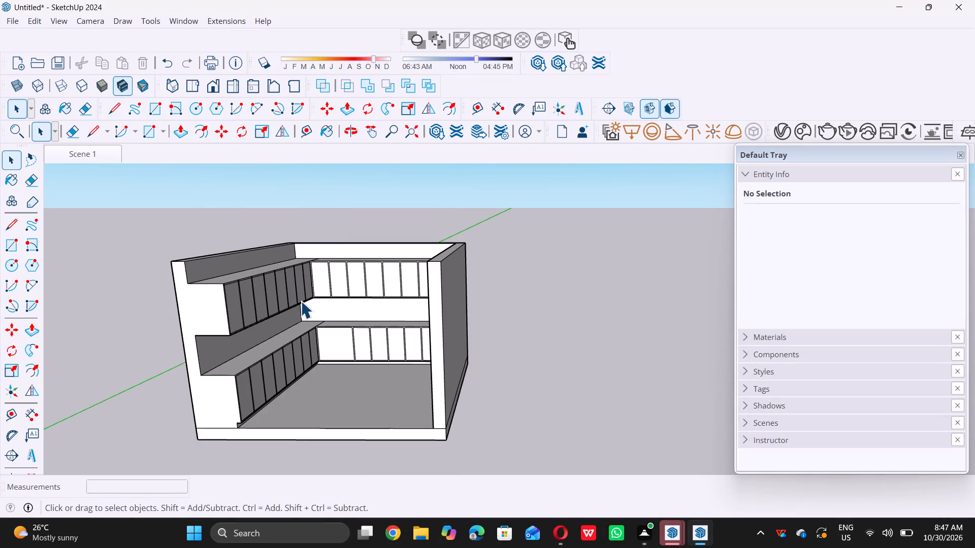
# Erase the two short edge segments crossing the border at the near upper corner of the side wall's upper cabinet front.
pyautogui.moveTo(301, 301); pyautogui.dragTo(243, 303, button='middle')
pyautogui.scroll(8, 245, 278)
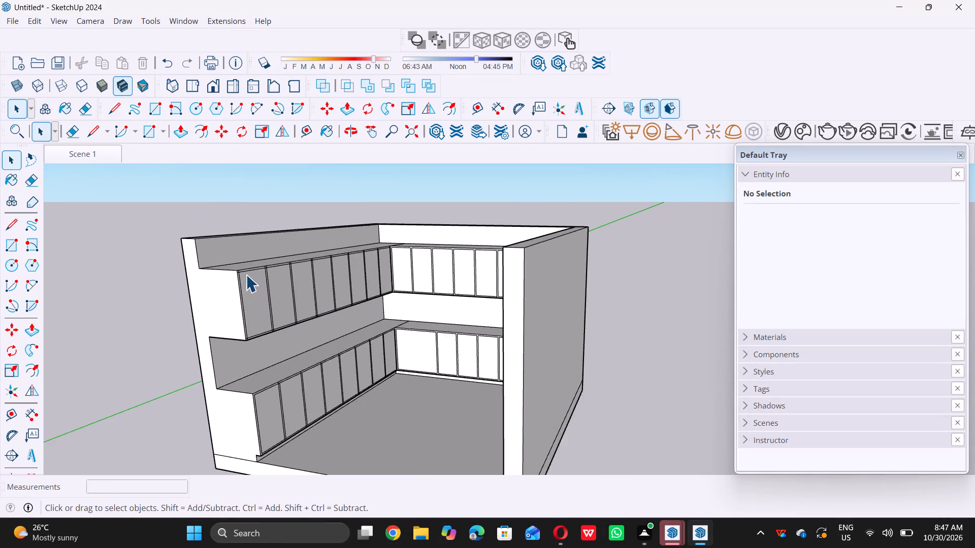
pyautogui.scroll(18, 246, 275)
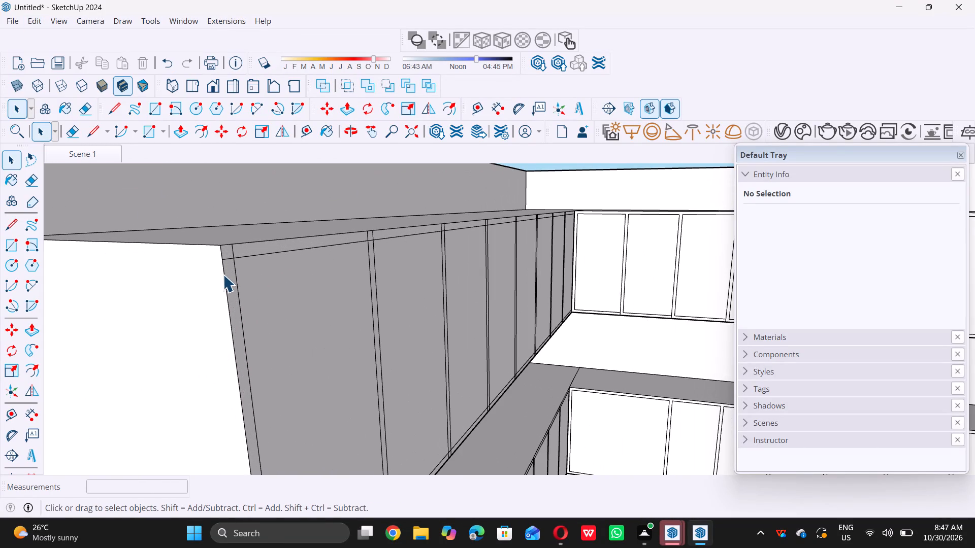
pyautogui.press('e')
pyautogui.scroll(12, 231, 268)
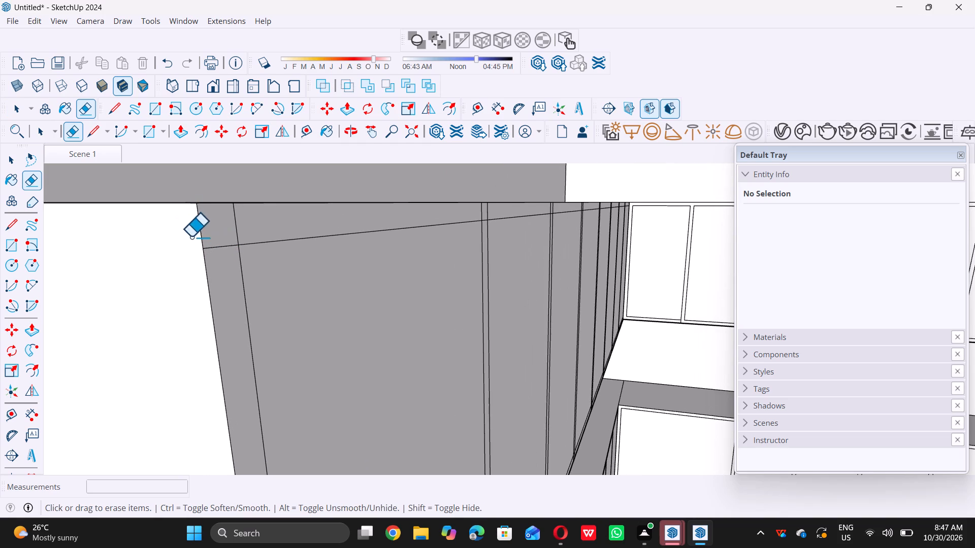
pyautogui.scroll(4, 226, 248)
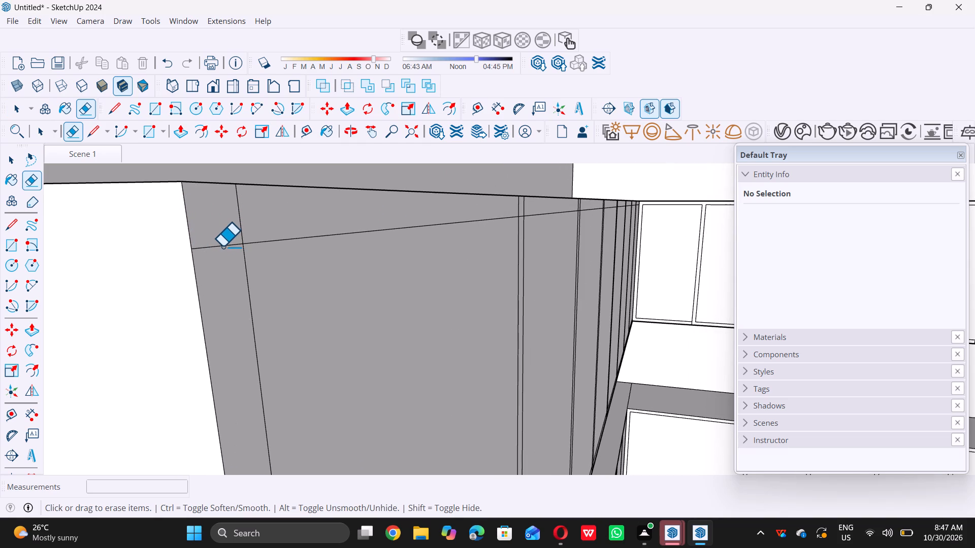
pyautogui.click(222, 246)
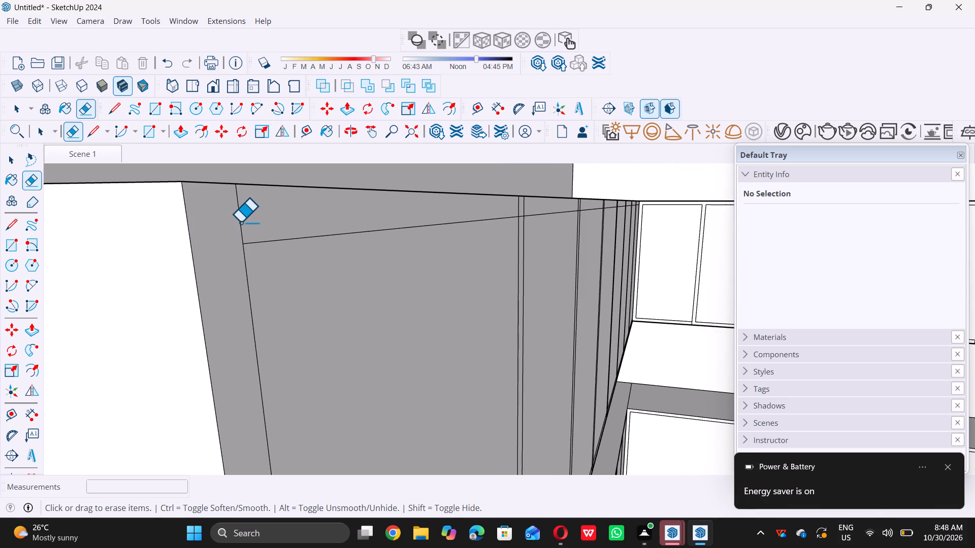
pyautogui.click(241, 221)
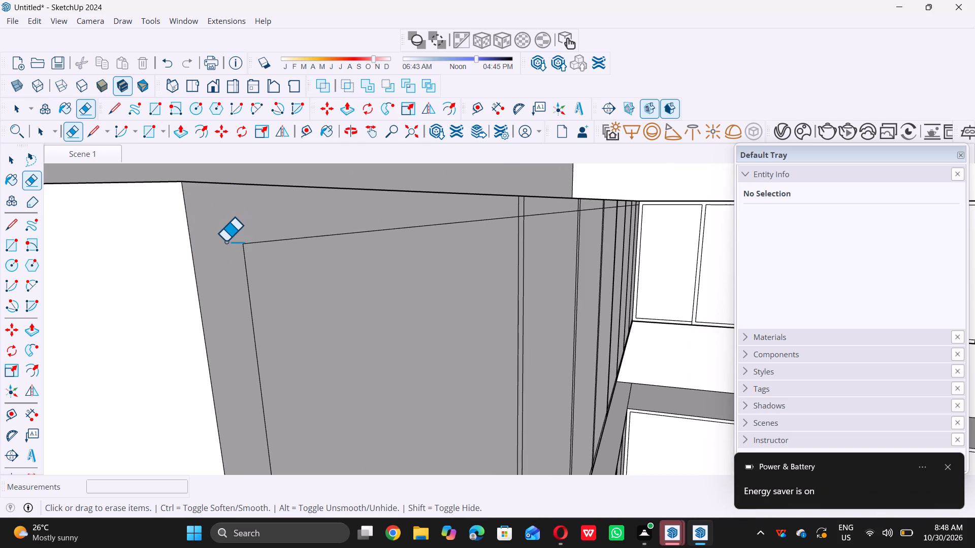
# Erase the short edges crossing the top border at the first divider strip from the near end of the side wall's upper cabinets, plus the strip's top edge.
pyautogui.scroll(-17, 220, 250)
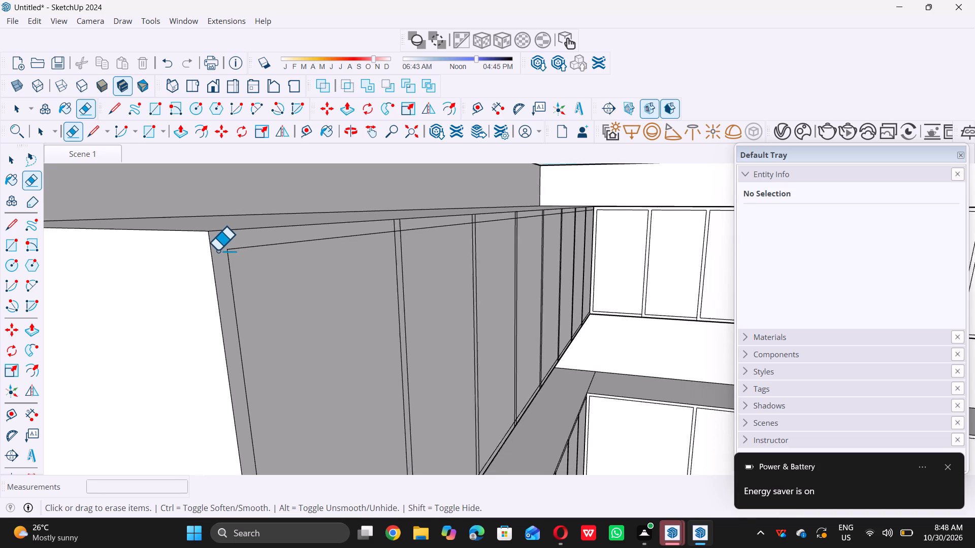
pyautogui.scroll(-1, 217, 250)
pyautogui.scroll(6, 420, 221)
pyautogui.scroll(4, 321, 247)
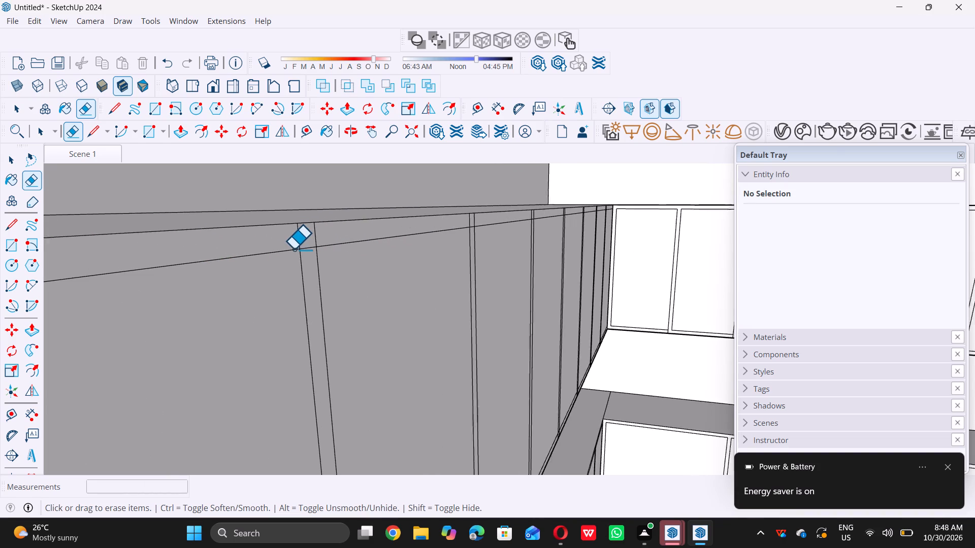
pyautogui.scroll(1, 294, 249)
pyautogui.click(304, 240)
pyautogui.moveTo(305, 239); pyautogui.dragTo(334, 234)
pyautogui.moveTo(334, 234); pyautogui.dragTo(339, 233)
pyautogui.doubleClick(348, 231)
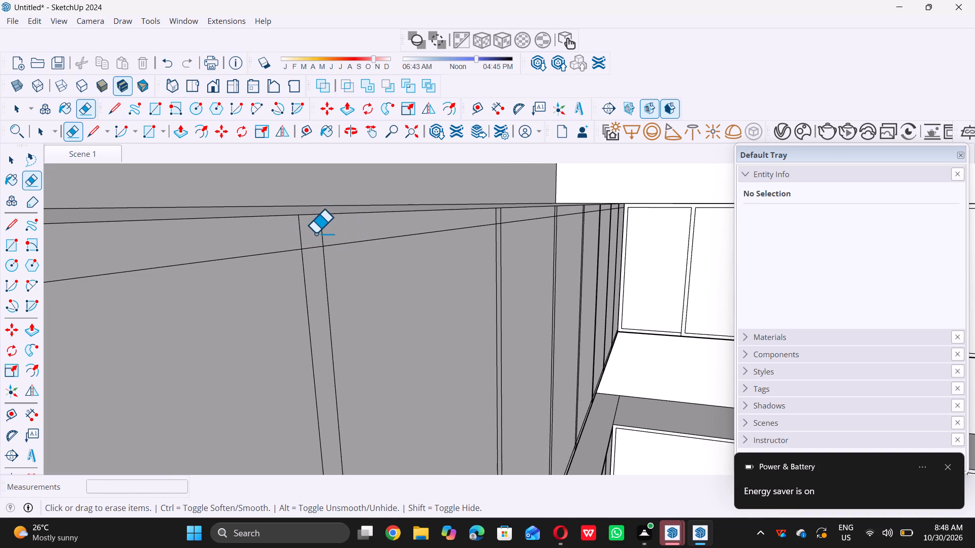
pyautogui.scroll(4, 310, 234)
pyautogui.moveTo(266, 245); pyautogui.dragTo(292, 243)
pyautogui.moveTo(297, 243); pyautogui.dragTo(301, 242)
pyautogui.moveTo(306, 241); pyautogui.dragTo(366, 228)
pyautogui.click(366, 228)
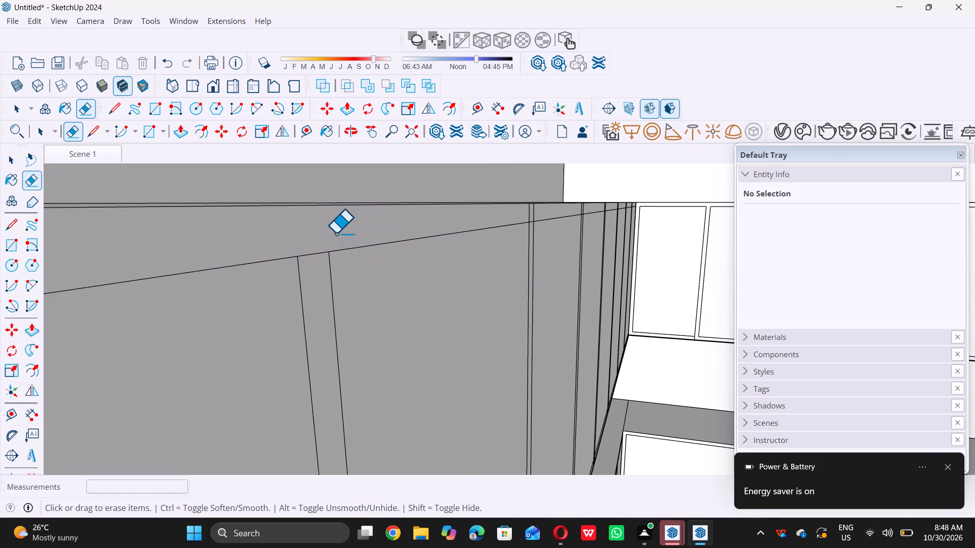
pyautogui.tripleClick(317, 254)
# Erase the two border-crossing edges and the closing top edge at the second divider strip of the side wall's upper cabinets.
pyautogui.scroll(-5, 315, 241)
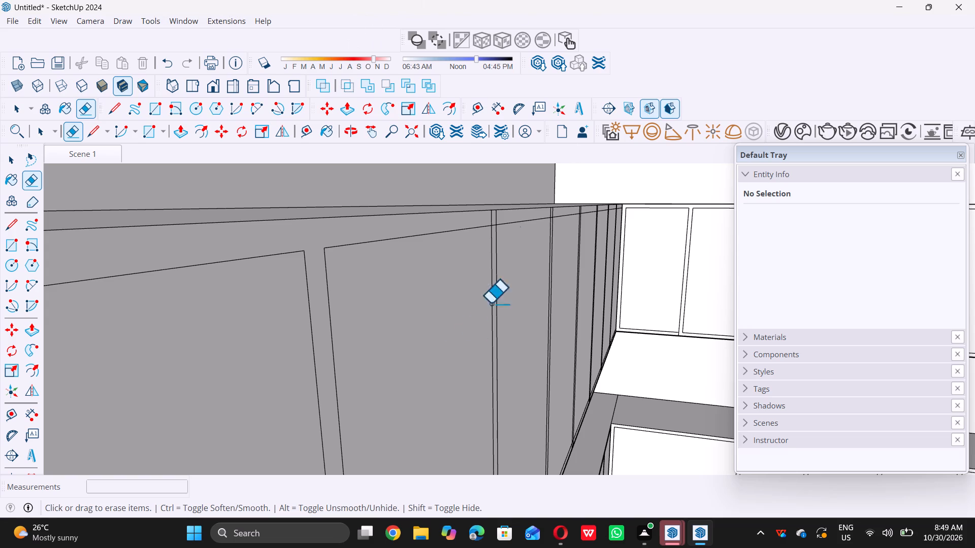
pyautogui.scroll(-5, 416, 327)
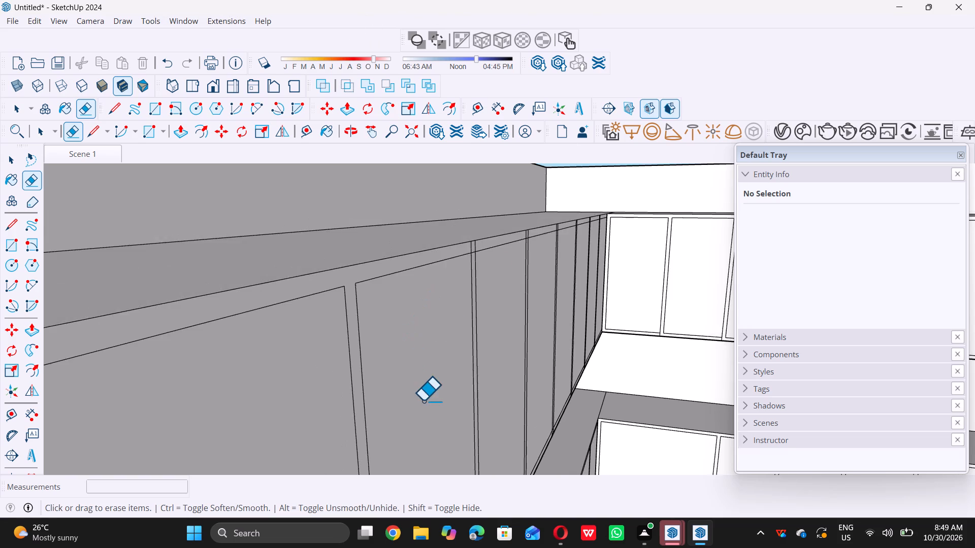
pyautogui.scroll(-2, 423, 400)
pyautogui.scroll(5, 525, 244)
pyautogui.scroll(-5, 509, 218)
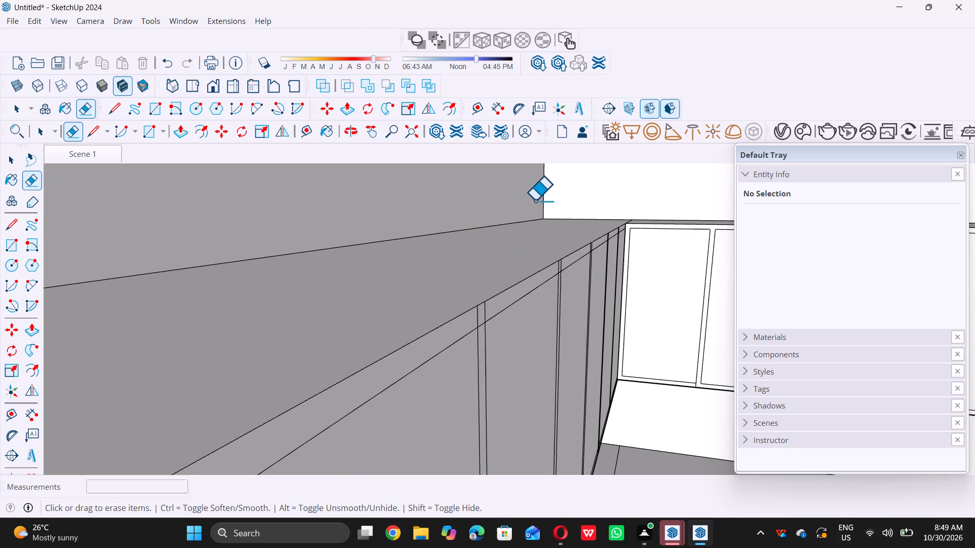
pyautogui.scroll(-3, 495, 269)
pyautogui.scroll(6, 405, 317)
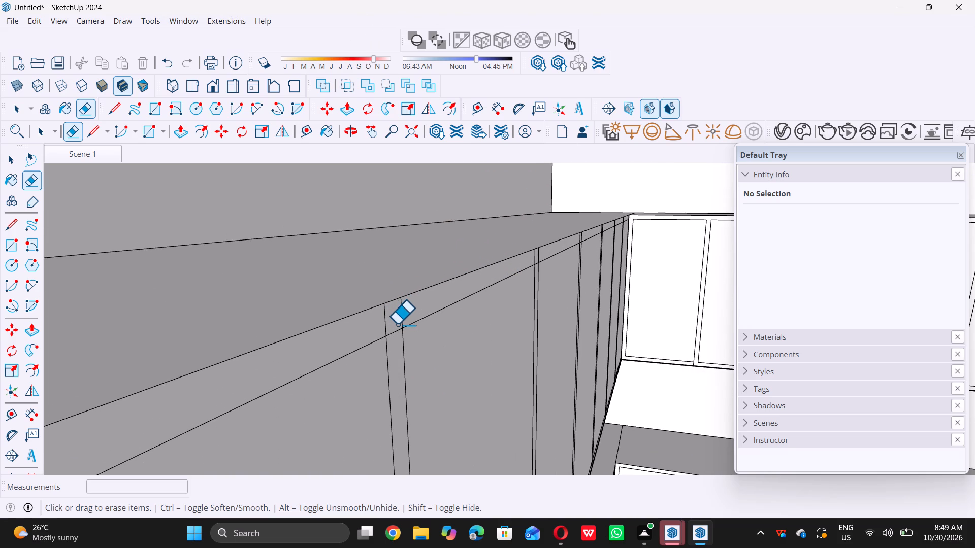
pyautogui.scroll(7, 384, 324)
pyautogui.moveTo(377, 319); pyautogui.dragTo(378, 318)
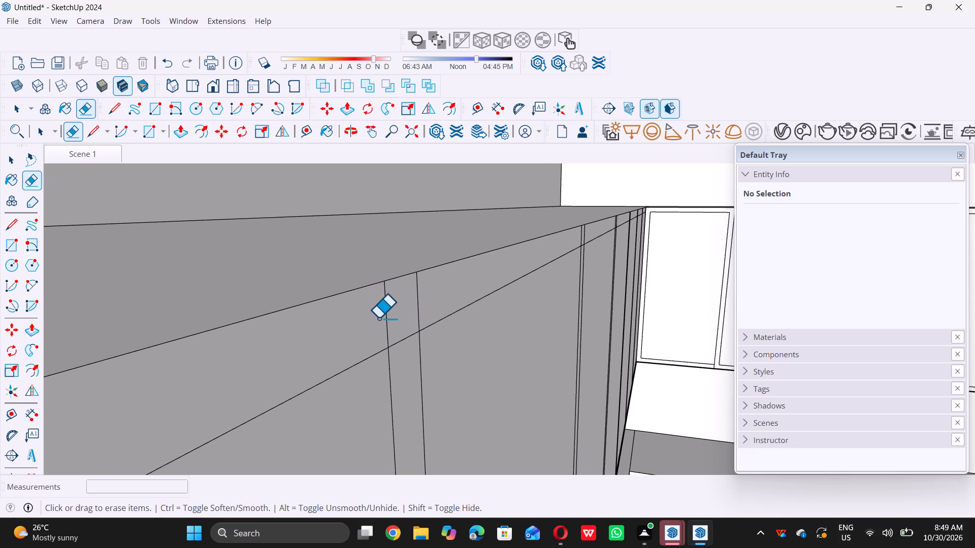
pyautogui.moveTo(378, 318); pyautogui.dragTo(450, 304)
pyautogui.click(450, 304)
pyautogui.doubleClick(408, 337)
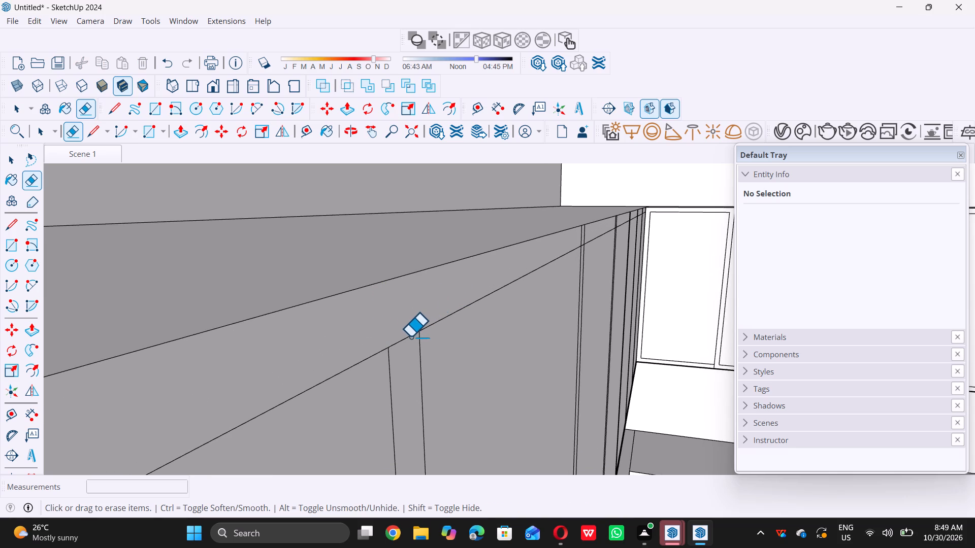
# Erase the two border-crossing edges and the closing top edge at the third divider strip of the side wall's upper cabinets.
pyautogui.scroll(-11, 225, 338)
pyautogui.scroll(4, 550, 261)
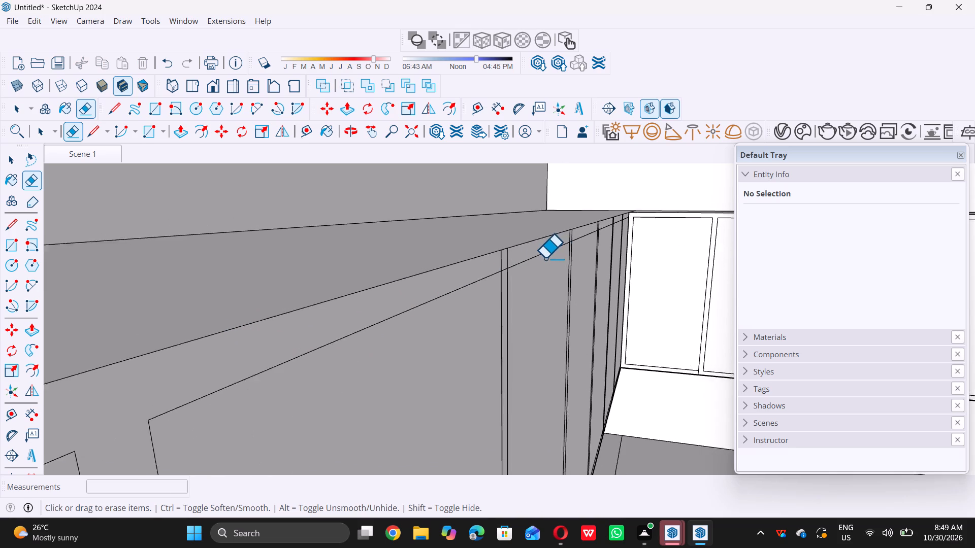
pyautogui.scroll(5, 465, 271)
pyautogui.scroll(7, 508, 266)
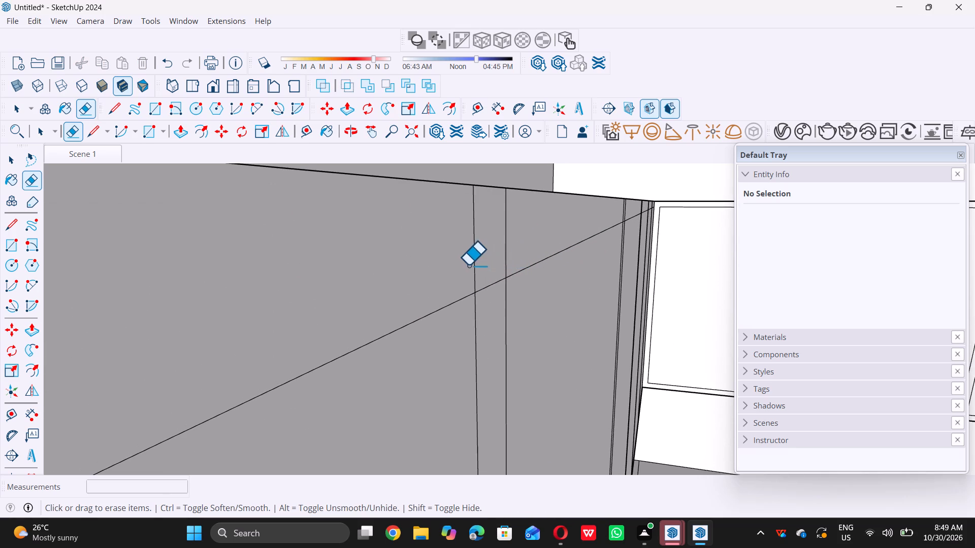
pyautogui.moveTo(440, 258); pyautogui.dragTo(471, 252)
pyautogui.moveTo(484, 248); pyautogui.dragTo(493, 247)
pyautogui.click(494, 246)
pyautogui.moveTo(500, 245); pyautogui.dragTo(514, 241)
pyautogui.click(517, 239)
pyautogui.moveTo(518, 239); pyautogui.dragTo(490, 294)
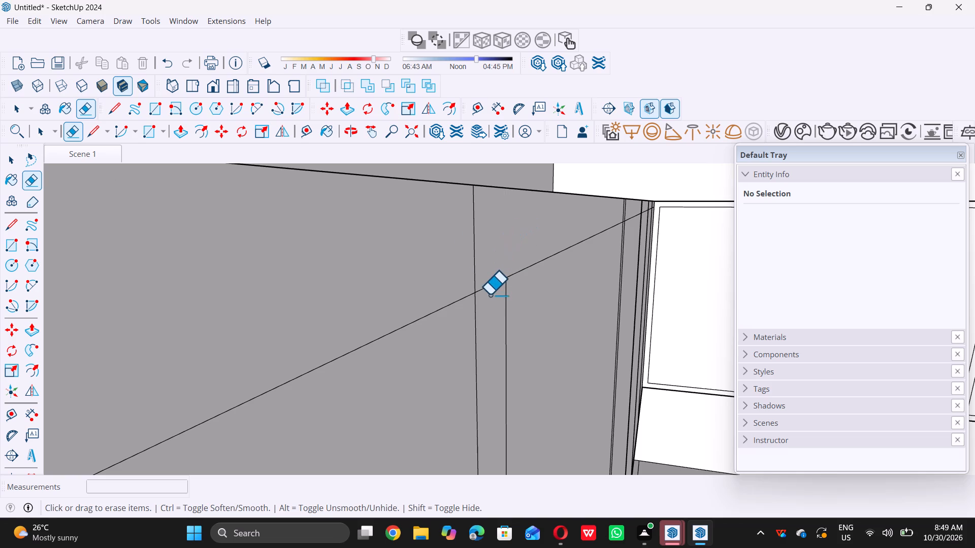
pyautogui.moveTo(490, 294); pyautogui.dragTo(478, 266)
pyautogui.click(476, 265)
pyautogui.scroll(4, 494, 291)
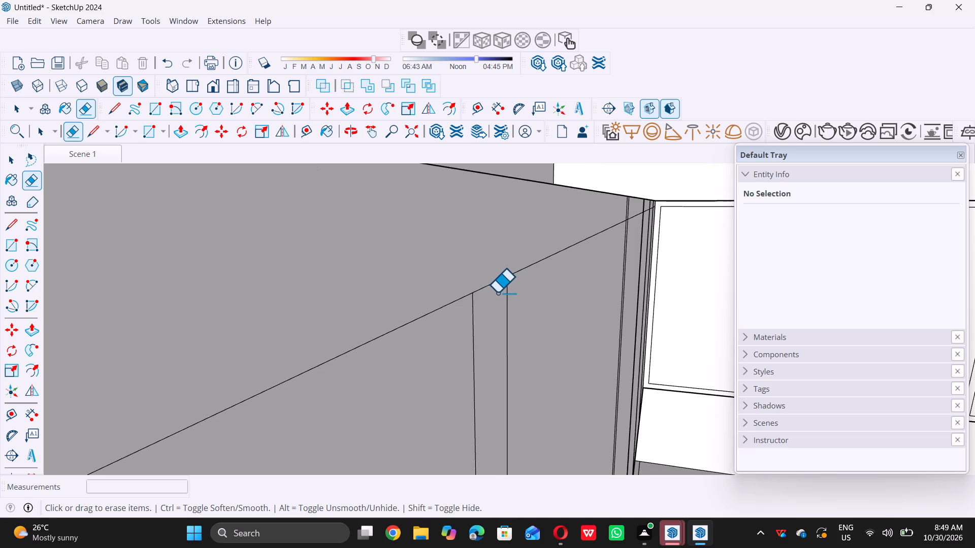
pyautogui.doubleClick(488, 280)
# Erase the two border-crossing edges and the closing top edge at the fourth divider strip of the side wall's upper cabinets.
pyautogui.scroll(-10, 464, 290)
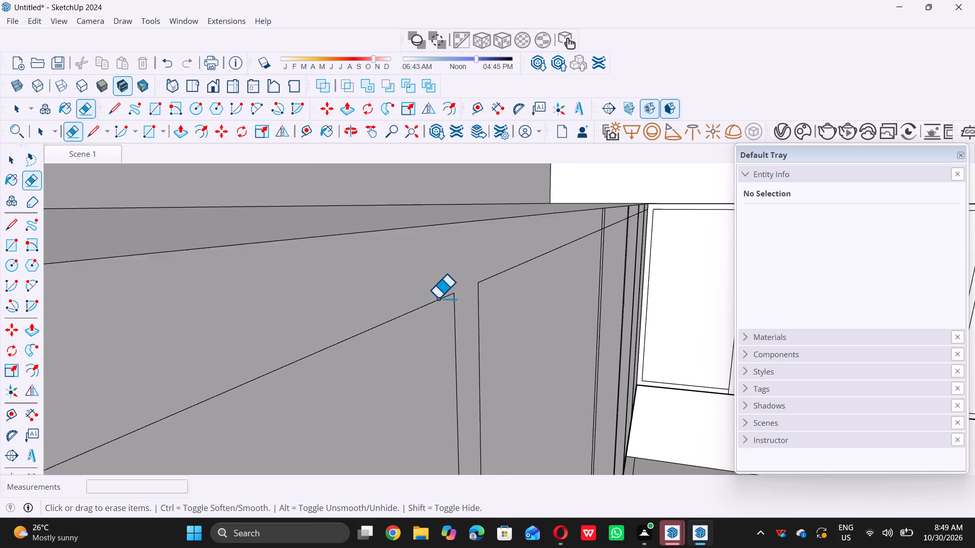
pyautogui.scroll(-7, 438, 298)
pyautogui.scroll(6, 630, 235)
pyautogui.scroll(-4, 522, 234)
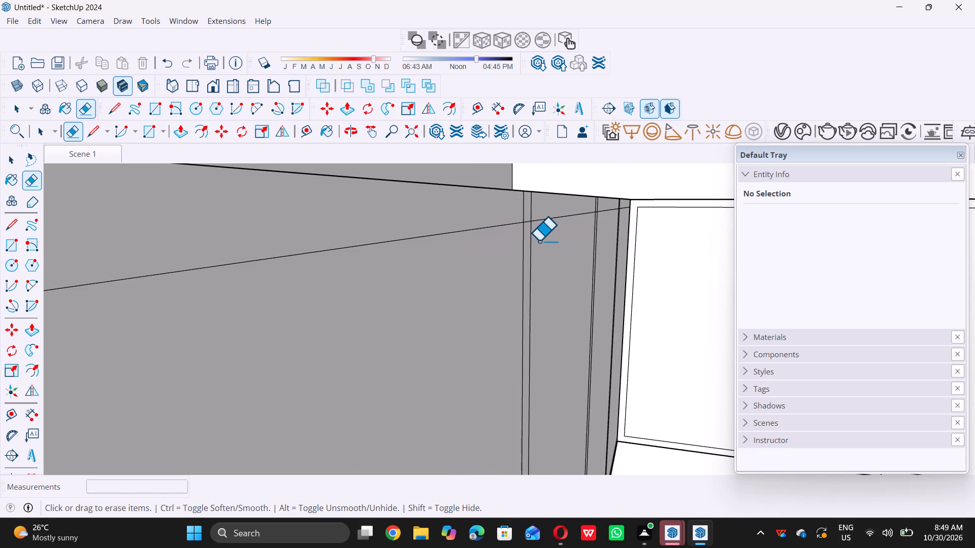
pyautogui.scroll(-5, 541, 234)
pyautogui.scroll(3, 354, 258)
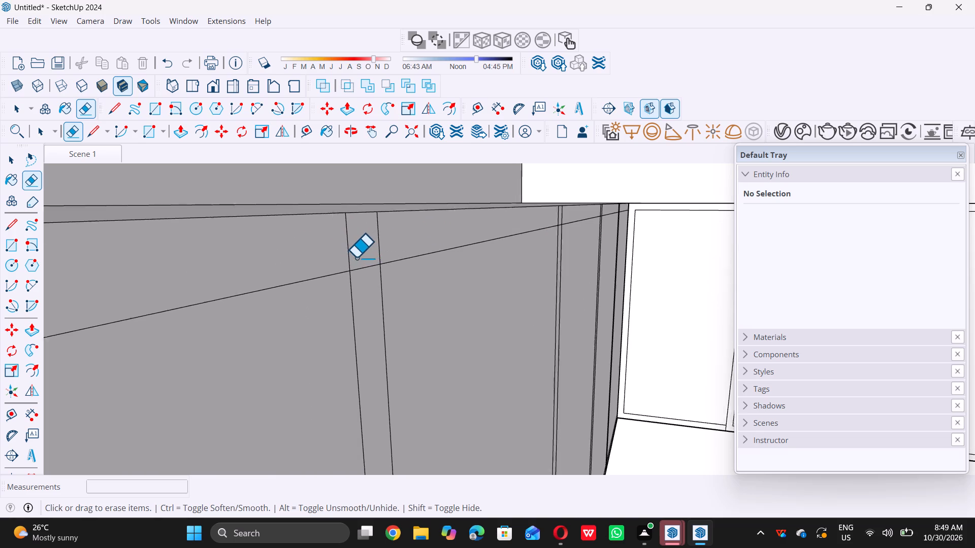
pyautogui.scroll(2, 356, 257)
pyautogui.click(327, 252)
pyautogui.moveTo(327, 252); pyautogui.dragTo(350, 247)
pyautogui.moveTo(354, 246); pyautogui.dragTo(363, 244)
pyautogui.click(367, 243)
pyautogui.moveTo(373, 240); pyautogui.dragTo(395, 234)
pyautogui.moveTo(389, 234); pyautogui.dragTo(345, 242)
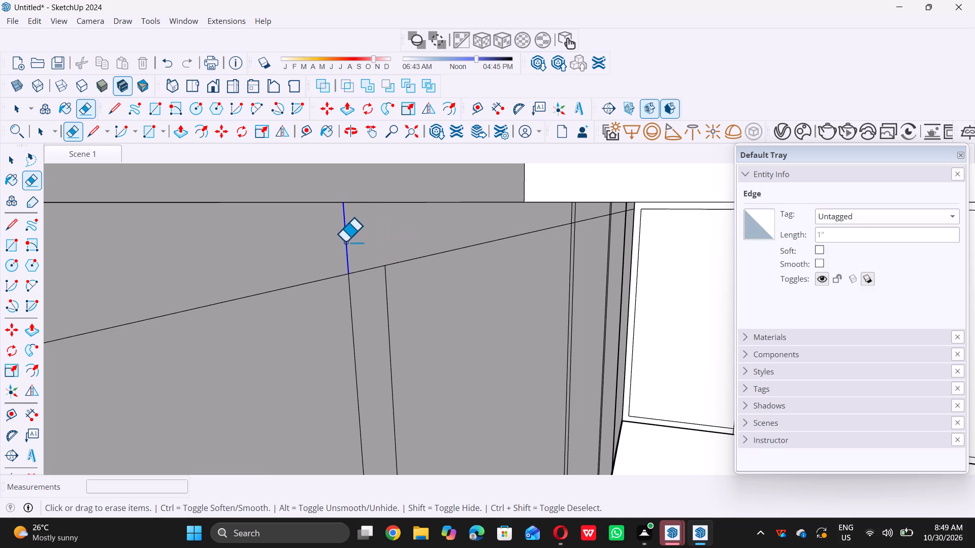
pyautogui.moveTo(345, 242); pyautogui.dragTo(370, 290)
pyautogui.click(370, 290)
# Erase the two border-crossing edges and the closing top edge at the fifth divider strip of the side wall's upper cabinets.
pyautogui.scroll(-7, 350, 281)
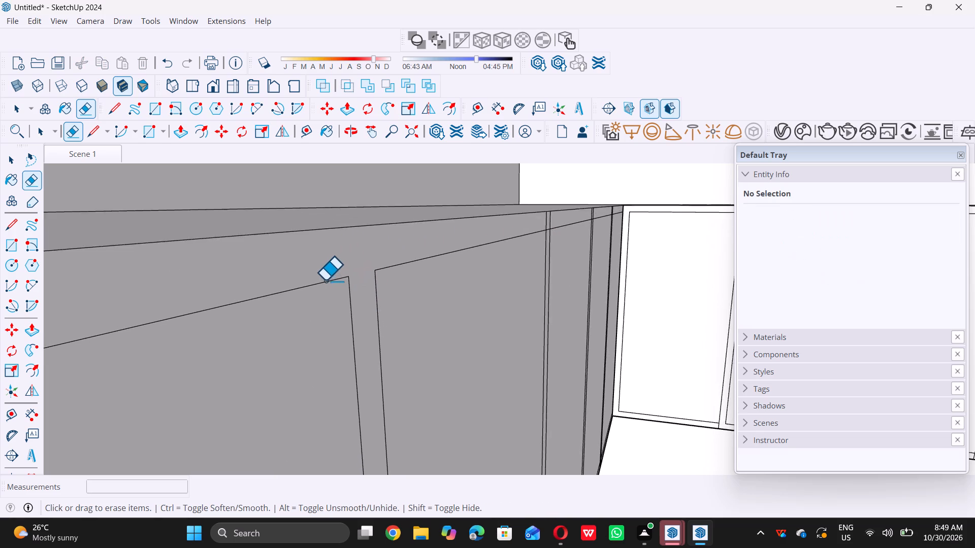
pyautogui.scroll(-8, 325, 280)
pyautogui.scroll(7, 507, 236)
pyautogui.scroll(4, 433, 264)
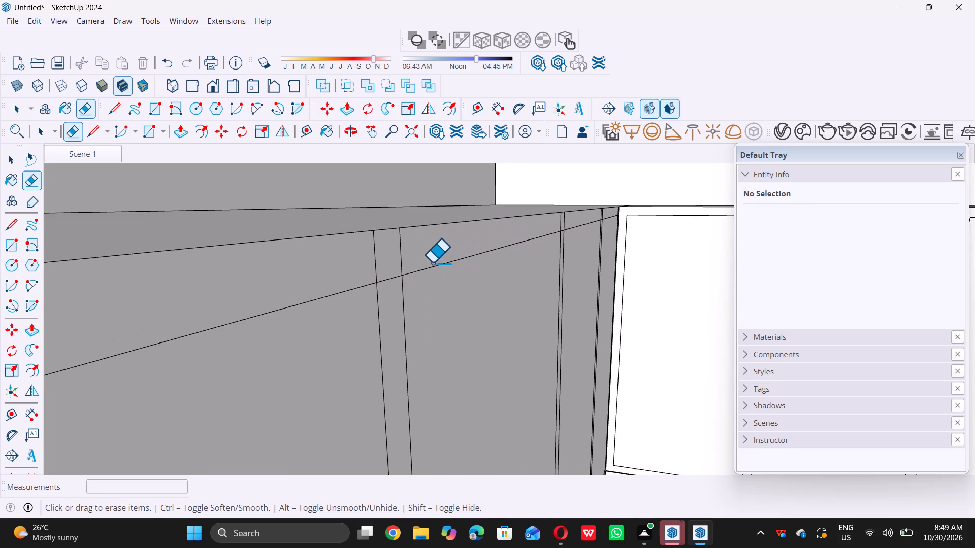
pyautogui.scroll(3, 432, 262)
pyautogui.moveTo(325, 255); pyautogui.dragTo(418, 244)
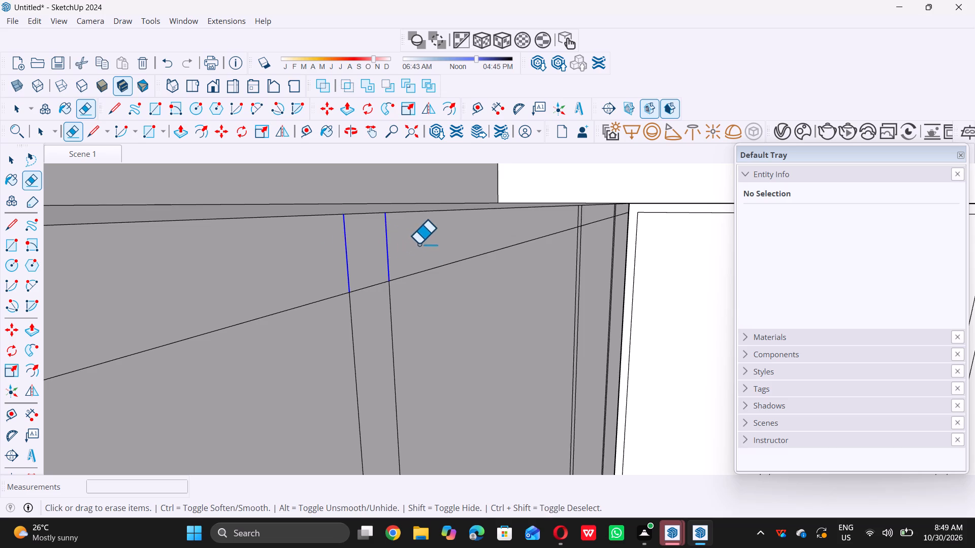
pyautogui.moveTo(418, 244); pyautogui.dragTo(424, 240)
pyautogui.moveTo(424, 240); pyautogui.dragTo(394, 248)
pyautogui.moveTo(381, 252); pyautogui.dragTo(371, 306)
# Erase the two border-crossing edges and the closing top edge at the sixth divider strip of the side wall's upper cabinets.
pyautogui.scroll(-10, 364, 296)
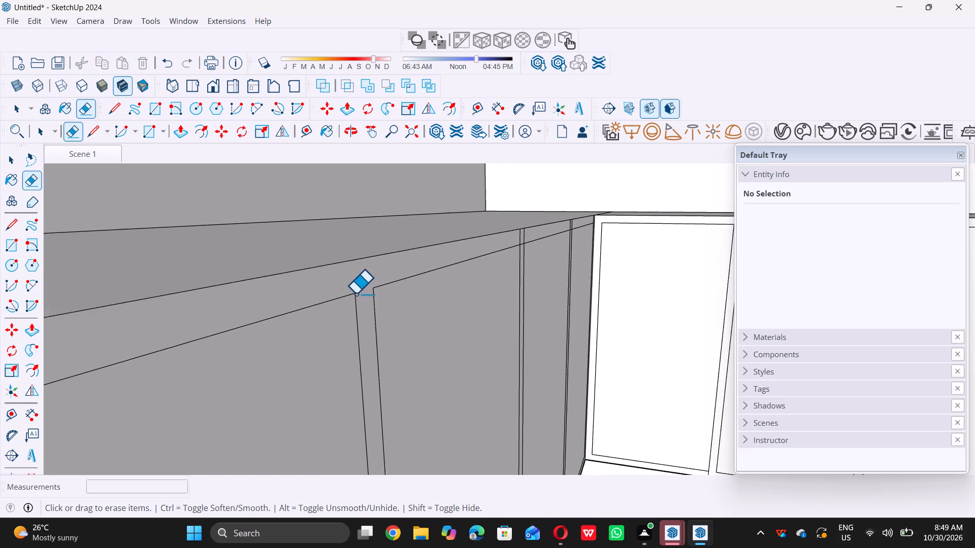
pyautogui.scroll(-9, 355, 293)
pyautogui.scroll(5, 499, 245)
pyautogui.scroll(6, 458, 270)
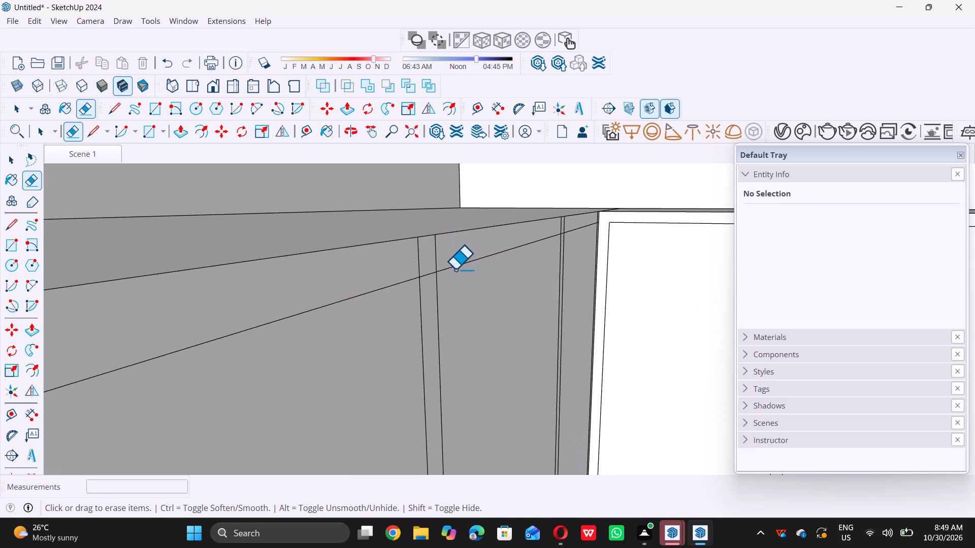
pyautogui.scroll(6, 455, 269)
pyautogui.click(343, 257)
pyautogui.moveTo(348, 255); pyautogui.dragTo(424, 233)
pyautogui.middleClick(424, 233)
pyautogui.moveTo(426, 233); pyautogui.dragTo(405, 262)
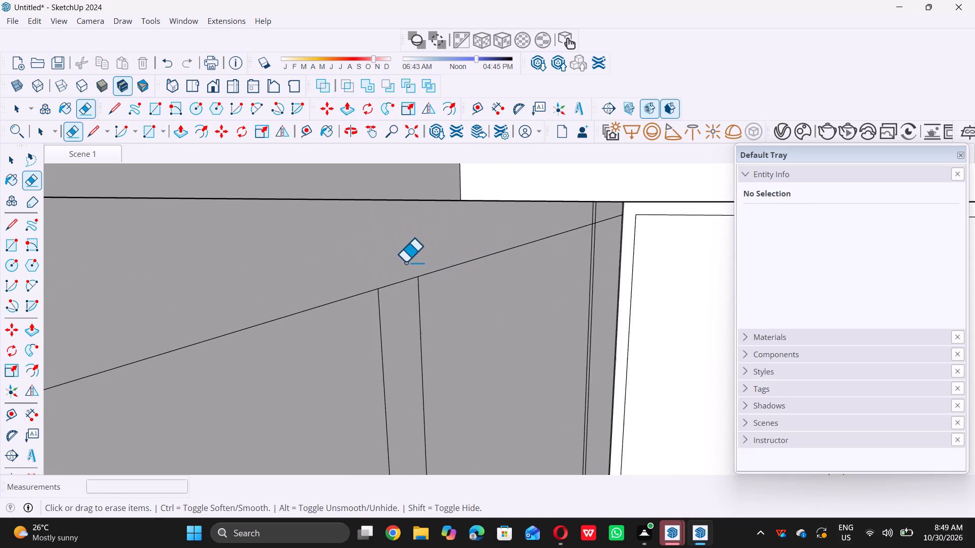
pyautogui.moveTo(405, 262); pyautogui.dragTo(394, 276)
pyautogui.moveTo(394, 276); pyautogui.dragTo(396, 301)
pyautogui.scroll(-15, 386, 293)
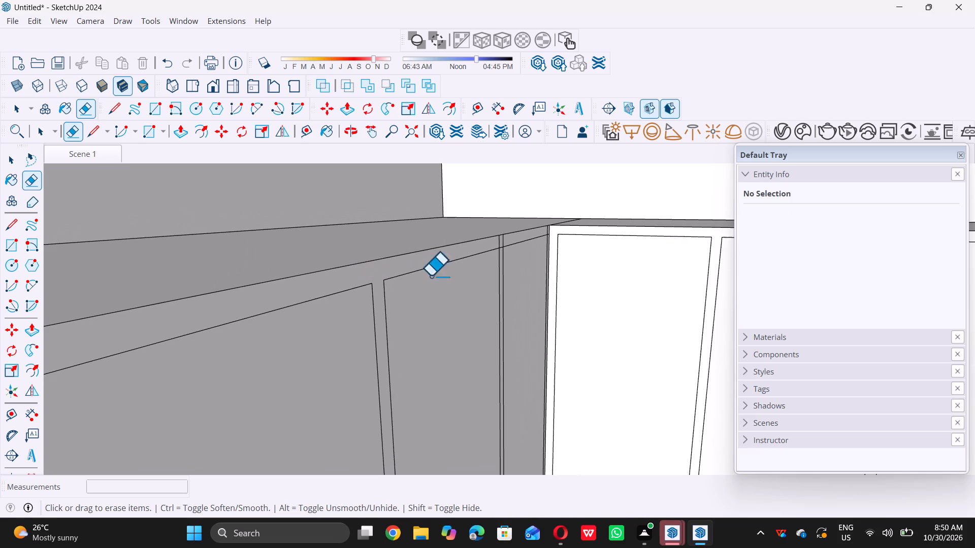
# Erase the two border-crossing edges and the closing top edge at the seventh divider strip of the side wall's upper cabinets.
pyautogui.scroll(12, 511, 246)
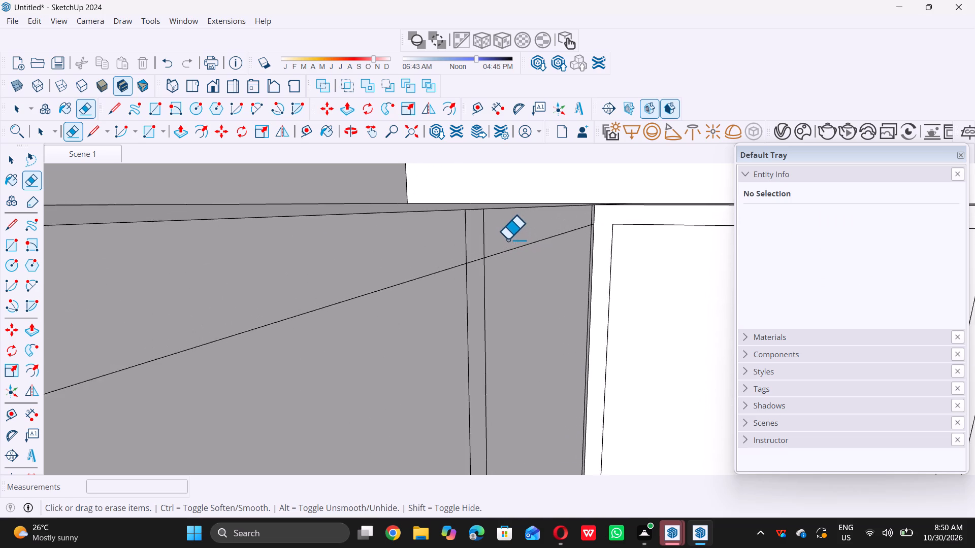
pyautogui.scroll(3, 507, 239)
pyautogui.click(422, 241)
pyautogui.moveTo(422, 240); pyautogui.dragTo(430, 239)
pyautogui.moveTo(432, 239); pyautogui.dragTo(459, 245)
pyautogui.moveTo(459, 246); pyautogui.dragTo(464, 267)
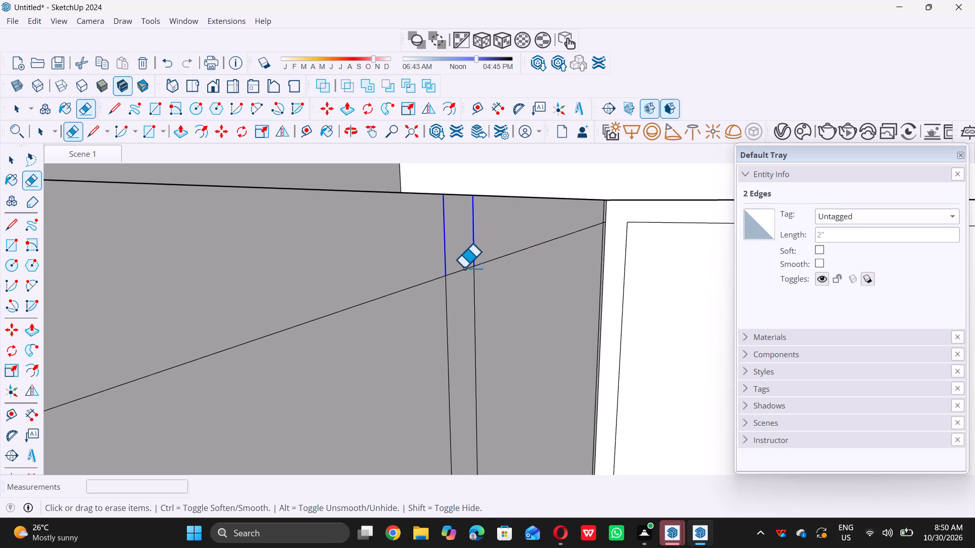
pyautogui.moveTo(464, 267); pyautogui.dragTo(465, 290)
# Erase the overlapping edge stubs at the side wall upper cabinets' top corner, beside the back wall.
pyautogui.scroll(-11, 437, 271)
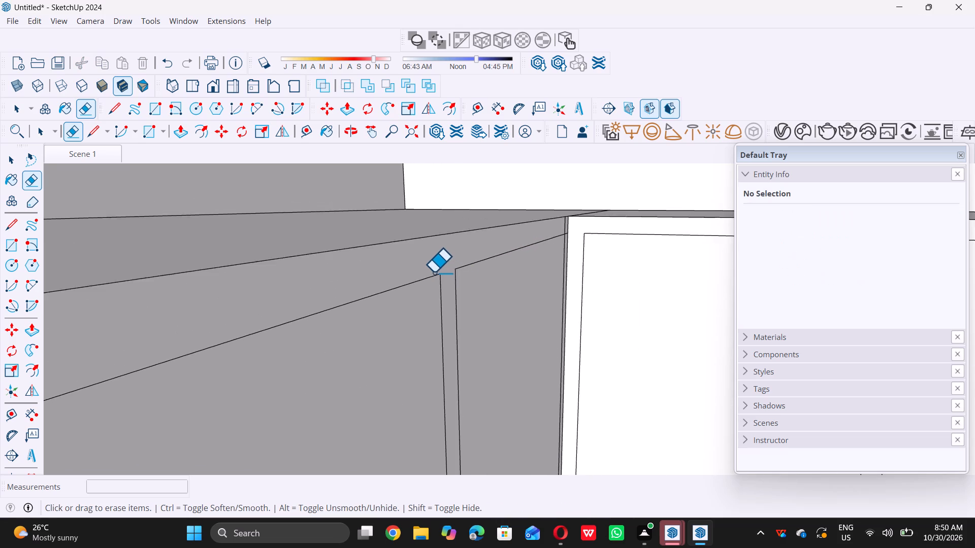
pyautogui.scroll(-5, 434, 272)
pyautogui.scroll(11, 546, 249)
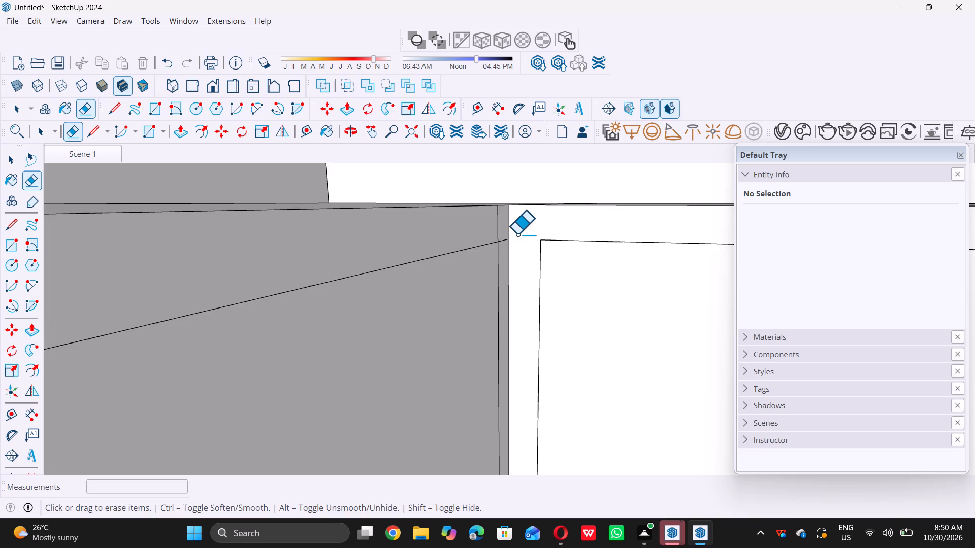
pyautogui.scroll(8, 517, 230)
pyautogui.moveTo(429, 225); pyautogui.dragTo(455, 227)
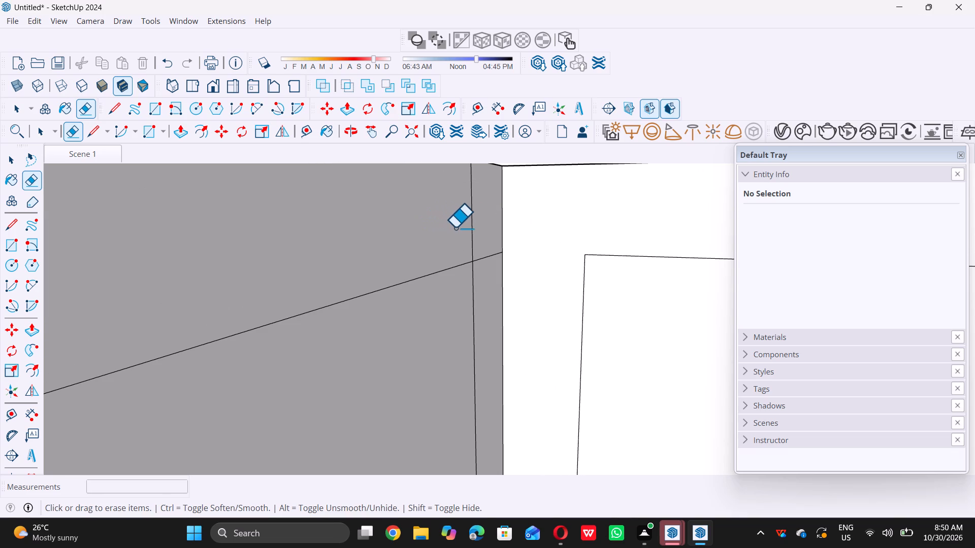
pyautogui.moveTo(455, 227); pyautogui.dragTo(494, 279)
# Erase the overlapping edge stubs at the bottom corner of the side wall upper cabinets' open end.
pyautogui.scroll(-9, 484, 254)
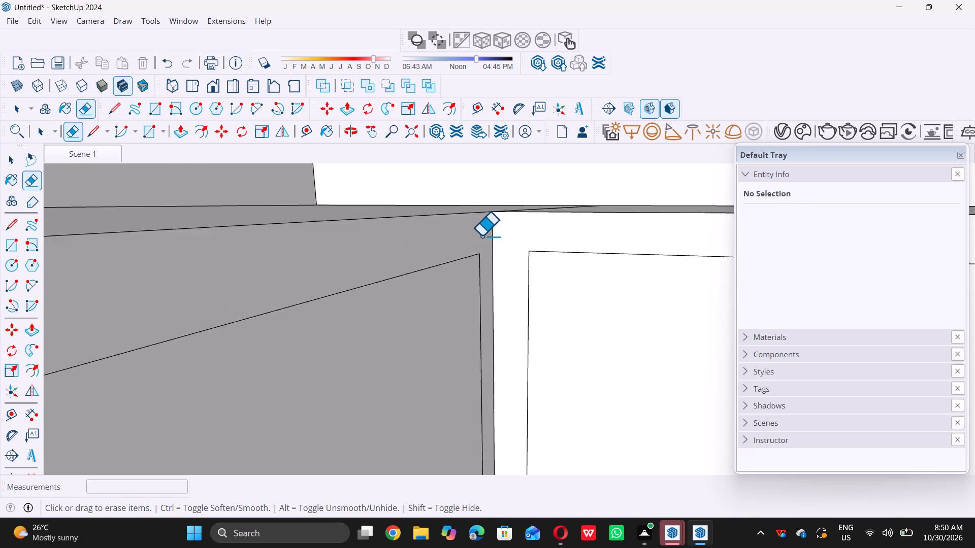
pyautogui.scroll(-20, 481, 235)
pyautogui.scroll(-4, 481, 235)
pyautogui.scroll(-5, 498, 185)
pyautogui.scroll(10, 310, 346)
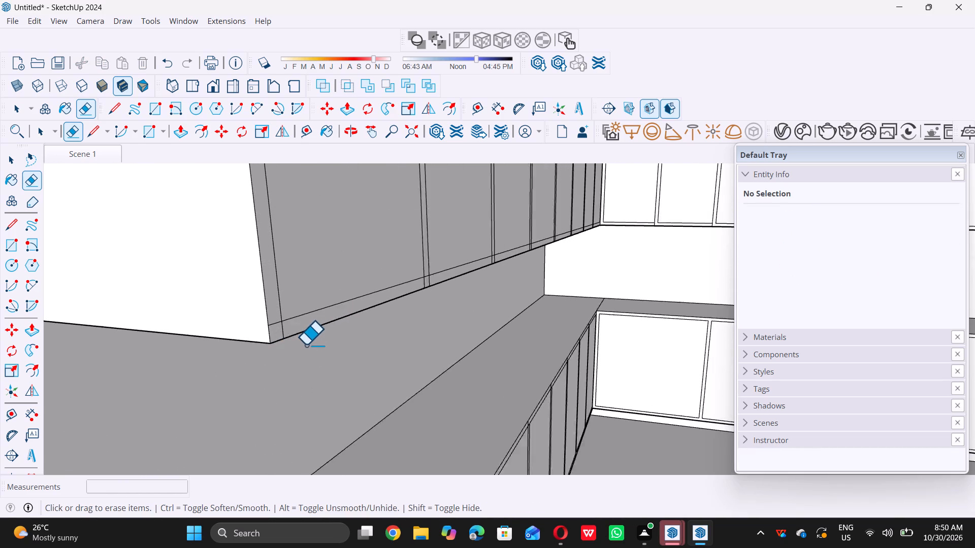
pyautogui.scroll(10, 271, 334)
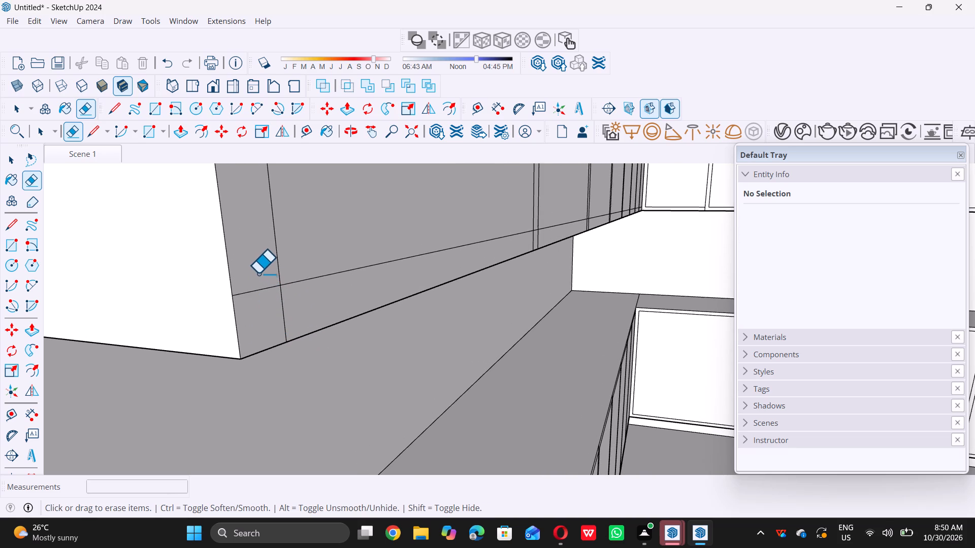
pyautogui.moveTo(257, 269); pyautogui.dragTo(267, 295)
pyautogui.moveTo(268, 296); pyautogui.dragTo(272, 311)
pyautogui.moveTo(272, 312); pyautogui.dragTo(300, 310)
# Erase the two border-crossing edges and the closing bottom edge at the first divider strip of the side wall's upper cabinets.
pyautogui.scroll(-3, 234, 335)
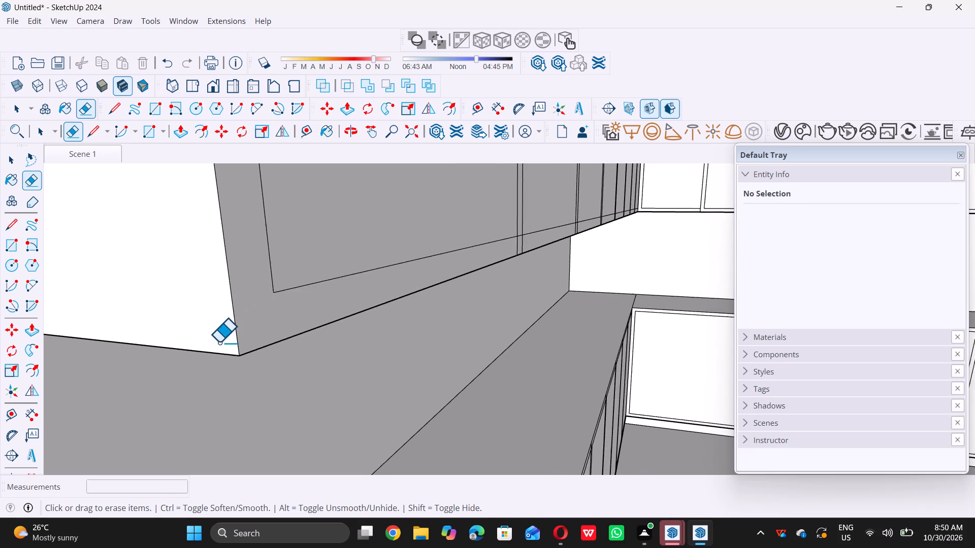
pyautogui.scroll(-8, 219, 342)
pyautogui.scroll(6, 478, 258)
pyautogui.scroll(5, 426, 274)
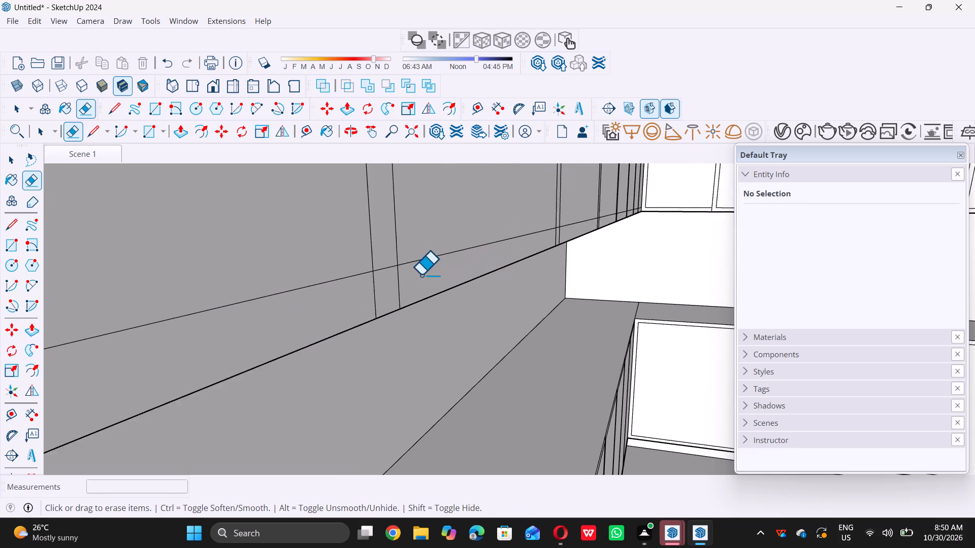
pyautogui.moveTo(349, 301); pyautogui.dragTo(368, 299)
pyautogui.moveTo(370, 299); pyautogui.dragTo(377, 258)
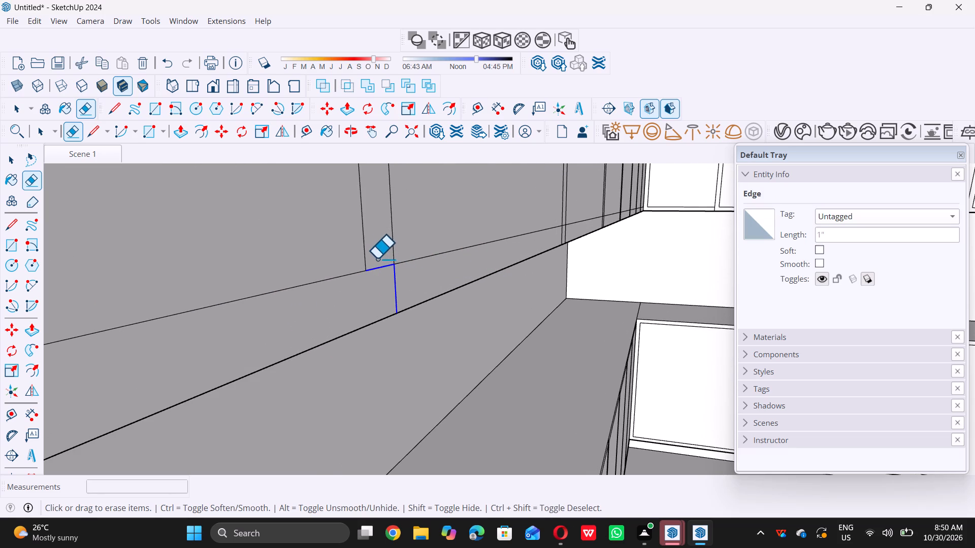
pyautogui.moveTo(377, 258); pyautogui.dragTo(377, 259)
# Erase the two border-crossing edges and the closing bottom edge at the second divider strip of the side wall's upper cabinets.
pyautogui.scroll(-17, 350, 323)
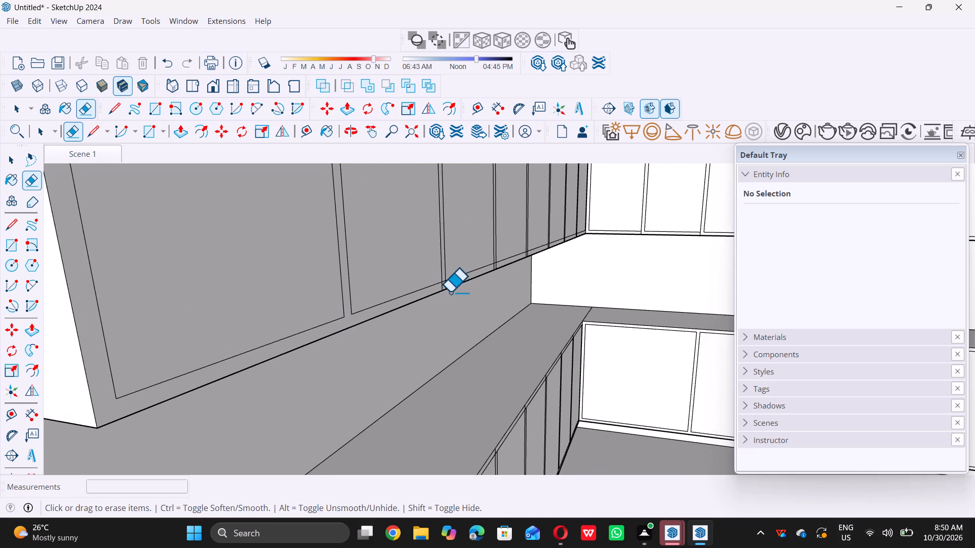
pyautogui.scroll(15, 464, 283)
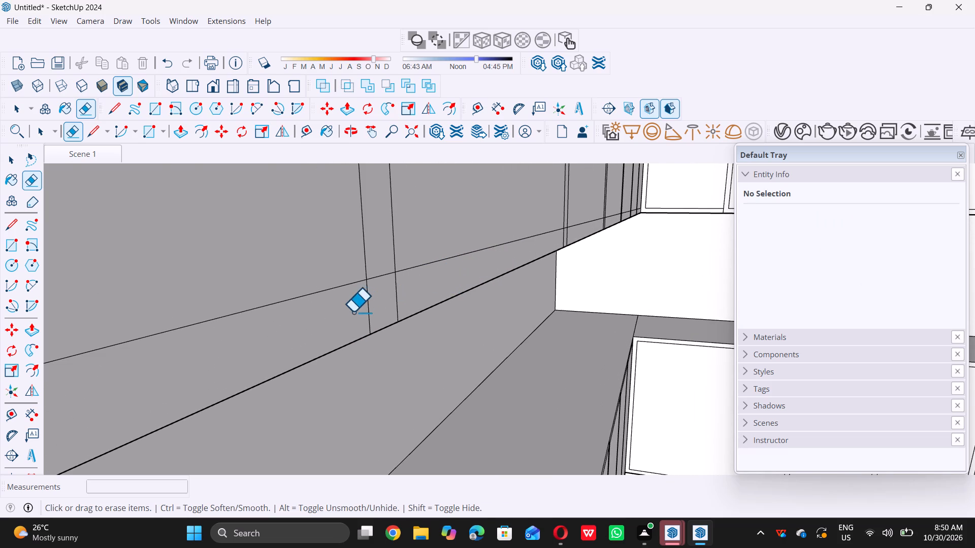
pyautogui.moveTo(354, 312); pyautogui.dragTo(391, 305)
pyautogui.moveTo(392, 305); pyautogui.dragTo(383, 274)
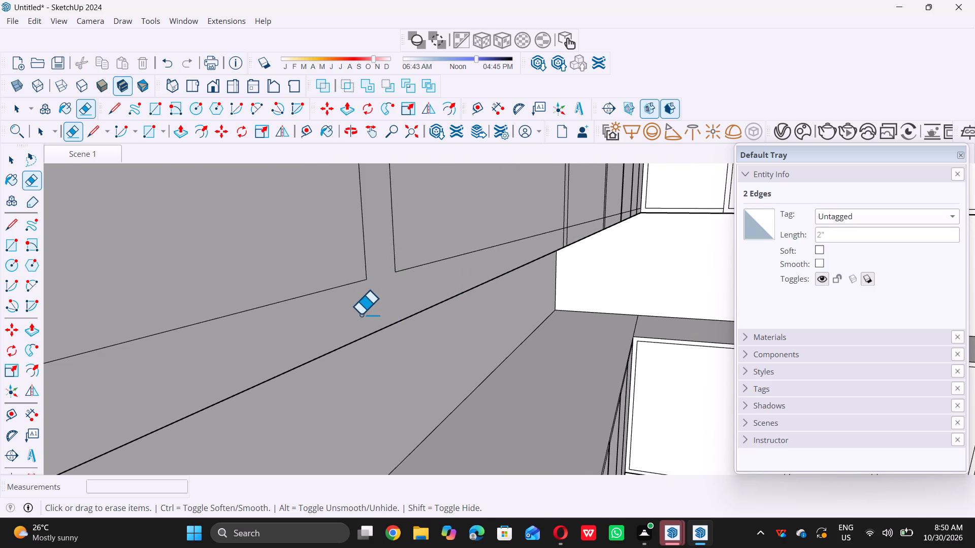
# Erase the two border-crossing edges and the closing bottom edge at the third divider strip of the side wall's upper cabinets.
pyautogui.scroll(-10, 359, 316)
pyautogui.scroll(5, 512, 252)
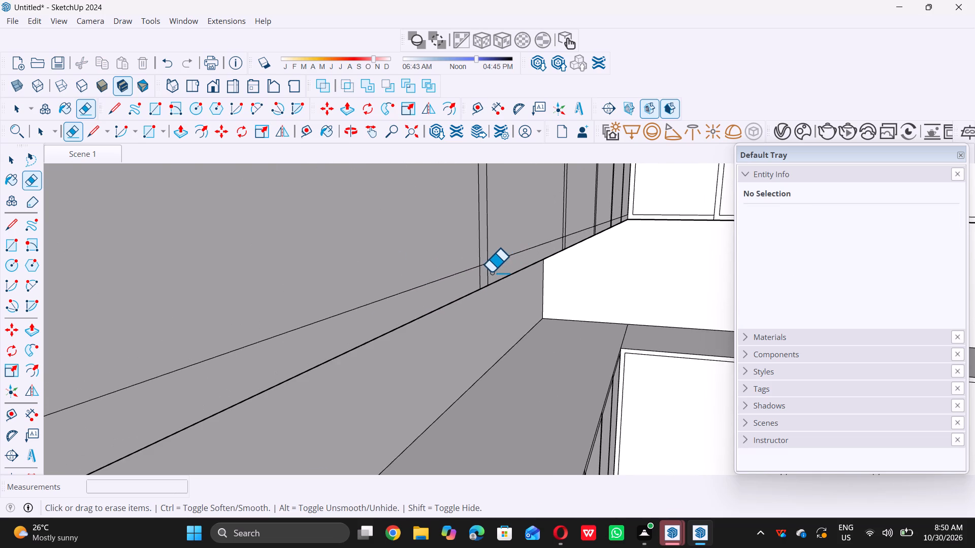
pyautogui.scroll(12, 491, 271)
pyautogui.moveTo(415, 301); pyautogui.dragTo(470, 286)
pyautogui.moveTo(472, 285); pyautogui.dragTo(478, 283)
pyautogui.moveTo(480, 283); pyautogui.dragTo(481, 271)
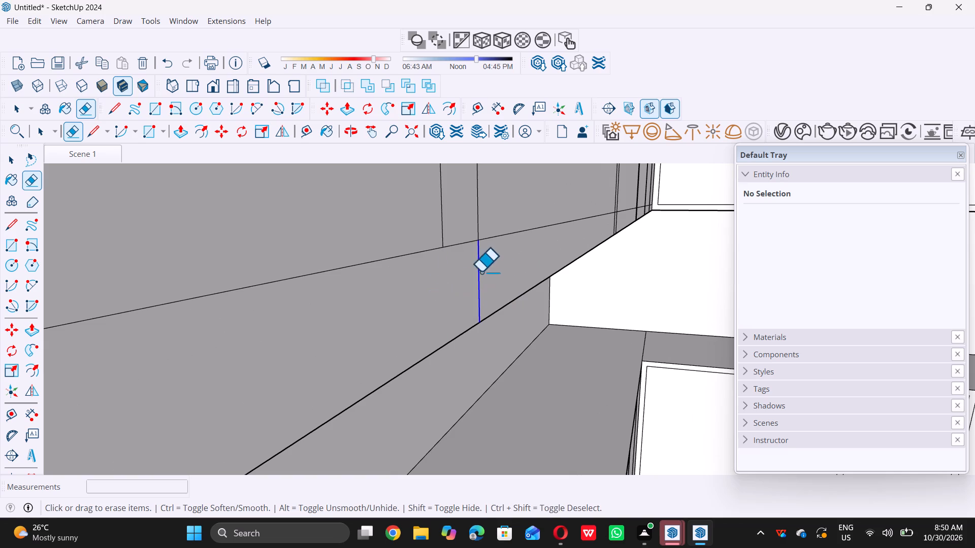
pyautogui.moveTo(481, 271); pyautogui.dragTo(461, 233)
# Erase the two border-crossing edges and the closing bottom edge at the fourth divider strip of the side wall's upper cabinets.
pyautogui.scroll(-17, 338, 324)
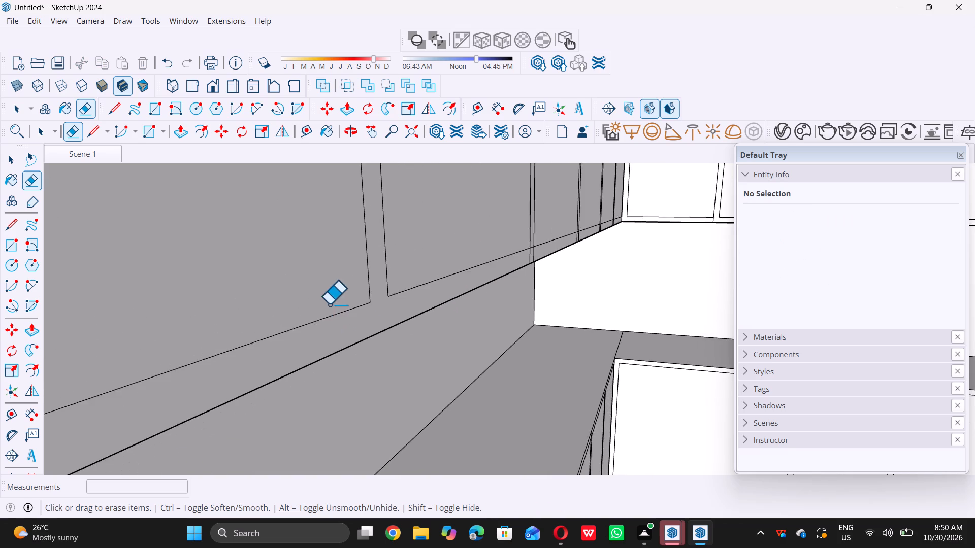
pyautogui.scroll(-1, 329, 304)
pyautogui.scroll(6, 550, 236)
pyautogui.scroll(3, 464, 279)
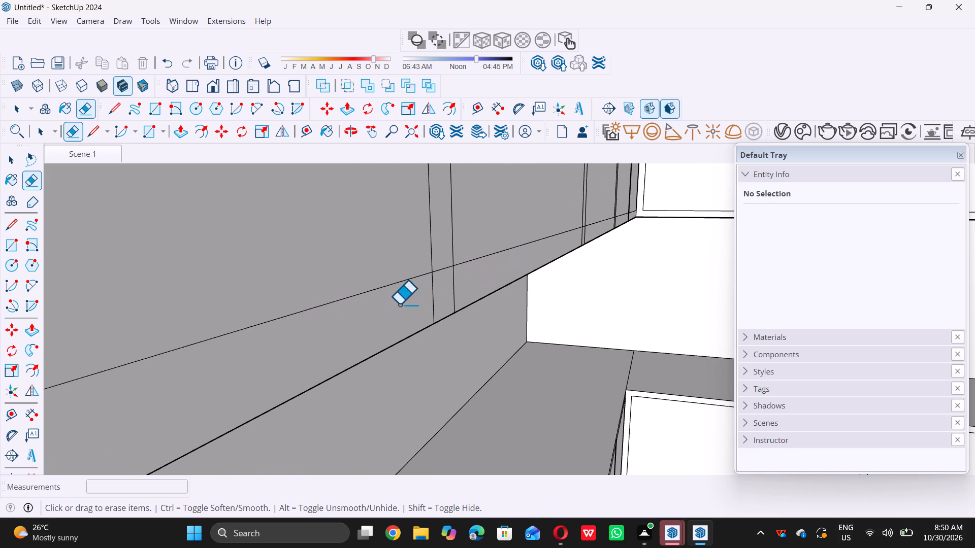
pyautogui.moveTo(402, 308); pyautogui.dragTo(454, 296)
pyautogui.moveTo(454, 296); pyautogui.dragTo(442, 254)
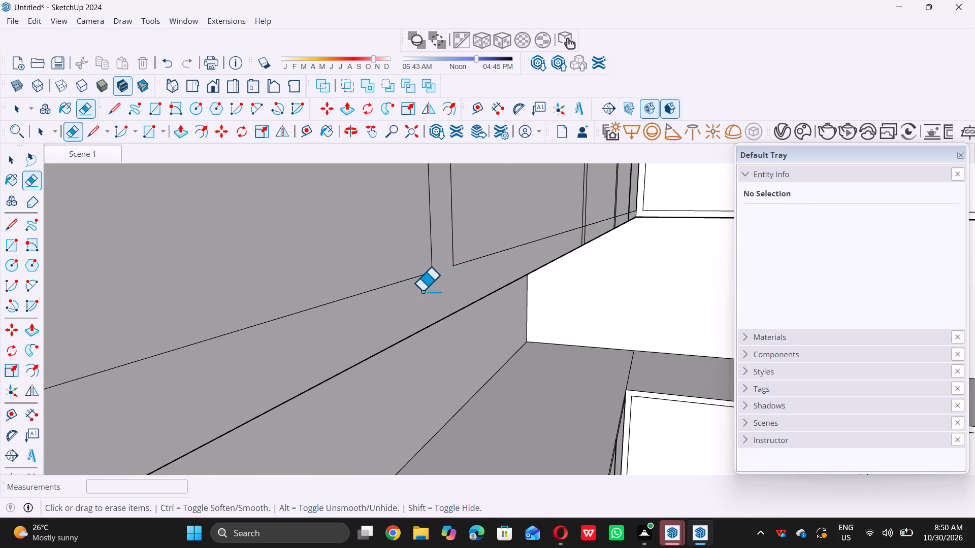
# Erase the two border-crossing edges and the closing bottom edge at the fifth divider strip of the side wall's upper cabinets.
pyautogui.scroll(-9, 372, 330)
pyautogui.scroll(10, 555, 246)
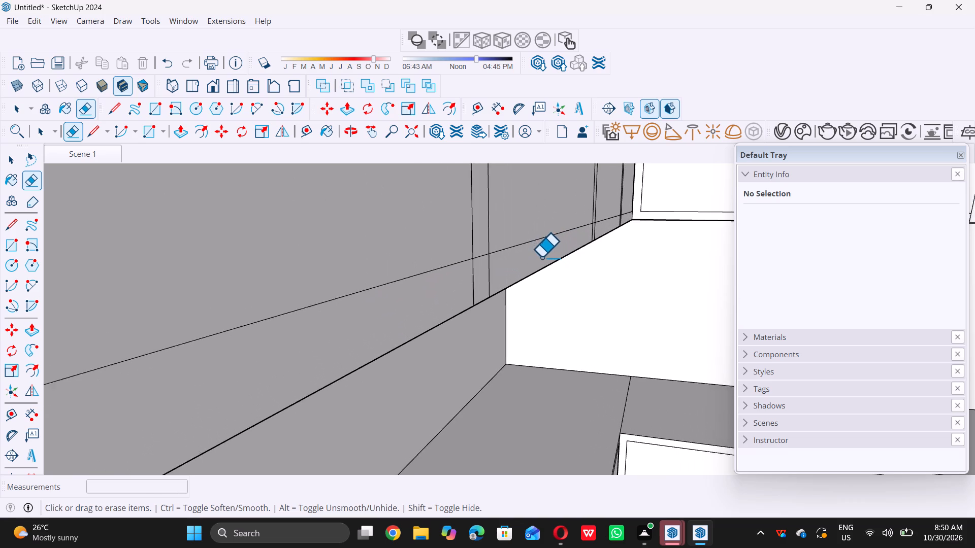
pyautogui.scroll(2, 541, 257)
pyautogui.moveTo(400, 299); pyautogui.dragTo(442, 253)
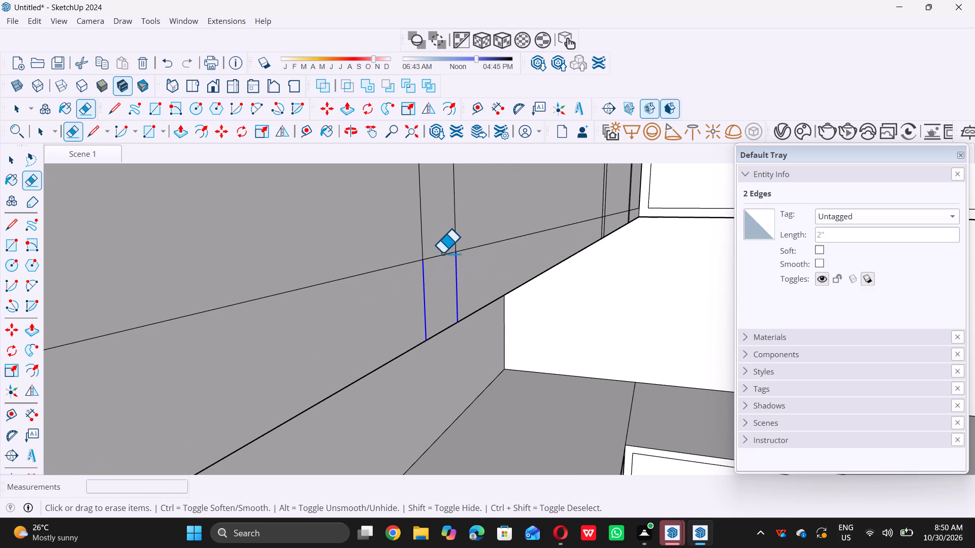
pyautogui.moveTo(442, 253); pyautogui.dragTo(443, 248)
pyautogui.click(443, 248)
# Erase the two border-crossing edges and the closing bottom edge at the sixth divider strip of the side wall's upper cabinets.
pyautogui.scroll(-11, 394, 302)
pyautogui.scroll(2, 565, 237)
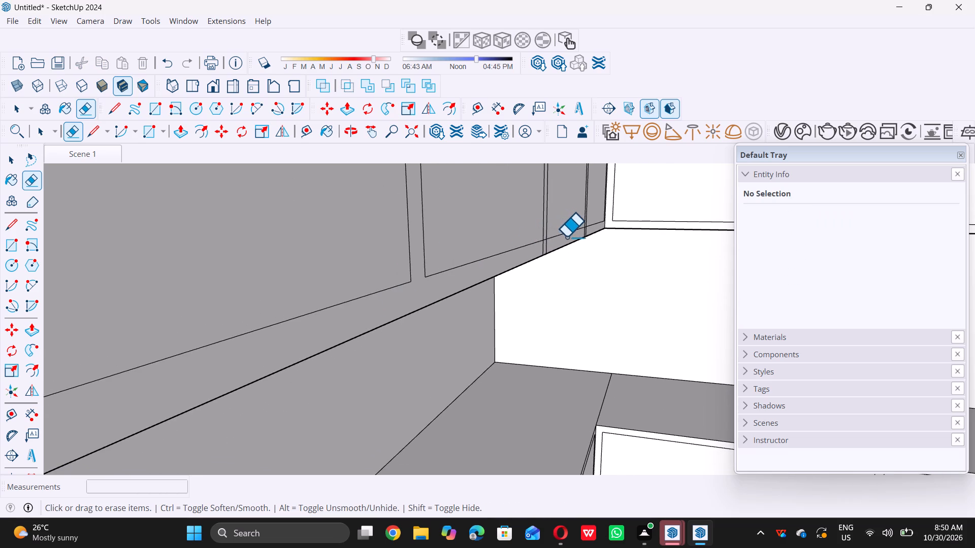
pyautogui.scroll(11, 566, 236)
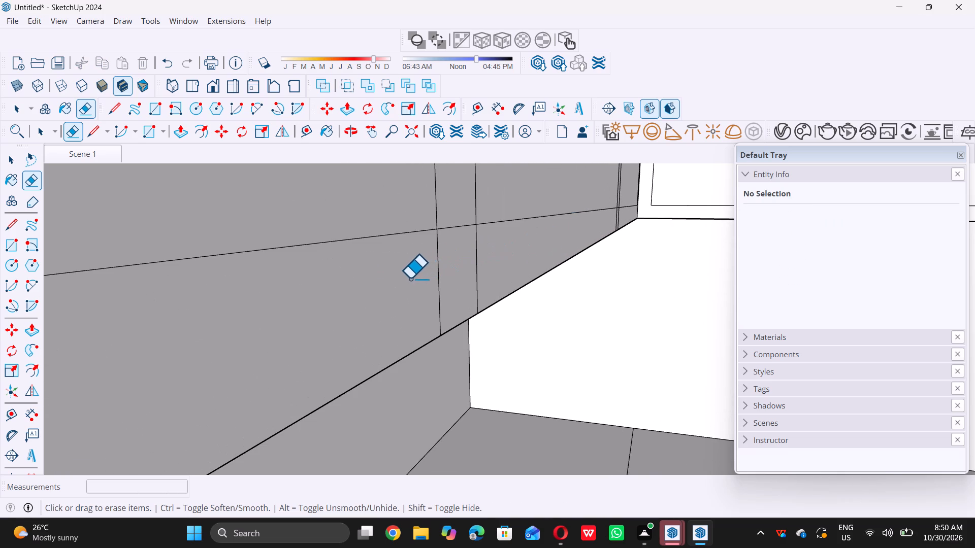
pyautogui.moveTo(411, 279); pyautogui.dragTo(493, 249)
pyautogui.moveTo(491, 249); pyautogui.dragTo(466, 210)
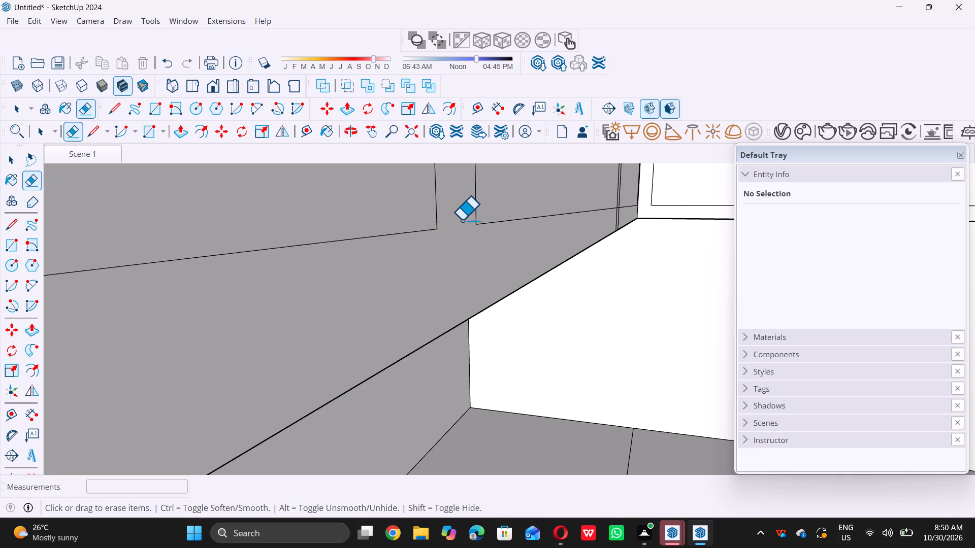
# Erase the two border-crossing edges and the closing bottom edge at the seventh divider strip of the side wall's upper cabinets.
pyautogui.scroll(-8, 383, 299)
pyautogui.scroll(5, 621, 218)
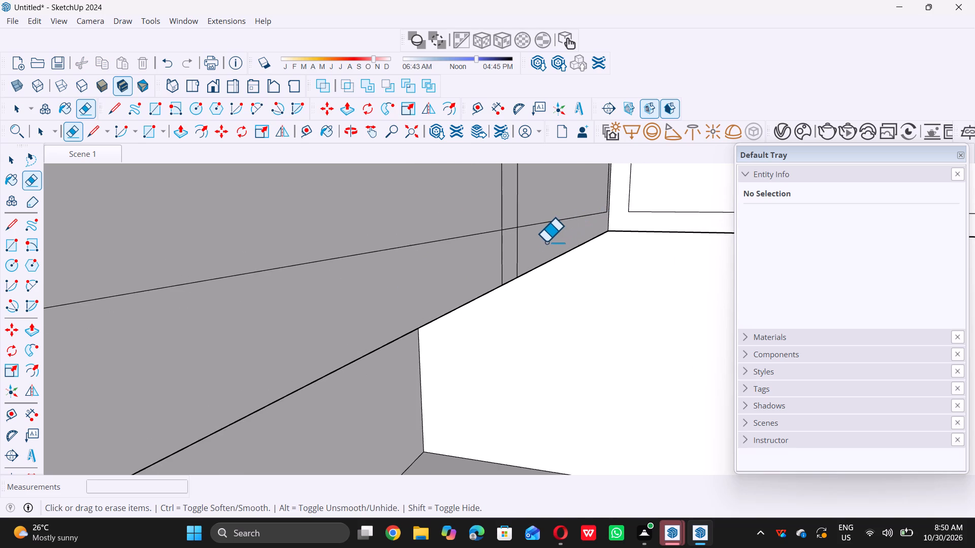
pyautogui.scroll(4, 546, 242)
pyautogui.moveTo(449, 272); pyautogui.dragTo(513, 244)
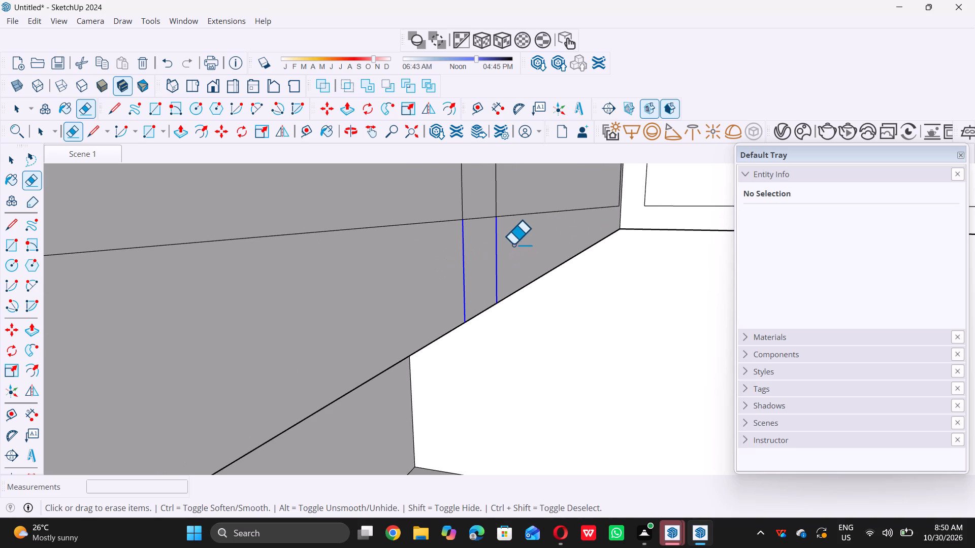
pyautogui.moveTo(513, 244); pyautogui.dragTo(491, 203)
# Erase the leftover edge crossing the bottom border at the first divider strip of the back wall's upper cabinets.
pyautogui.scroll(-5, 437, 270)
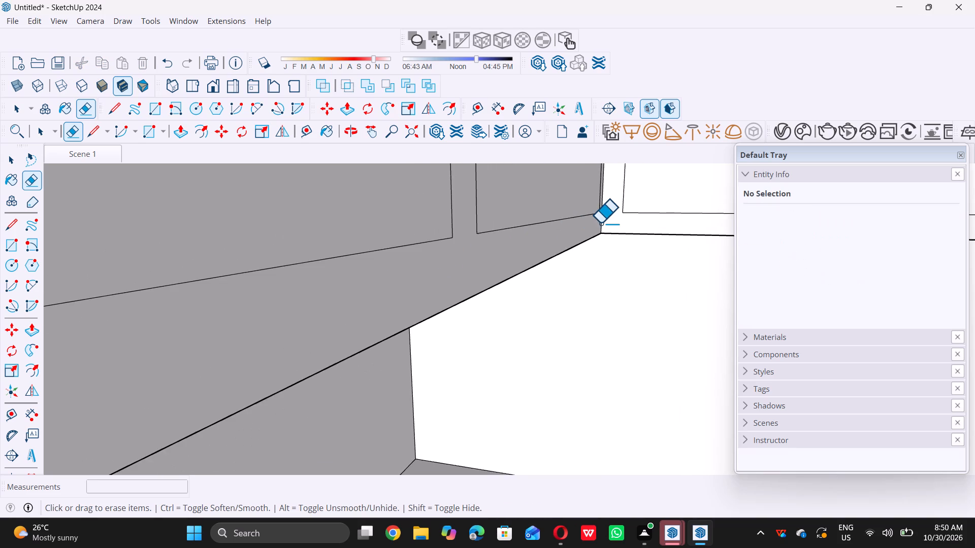
pyautogui.scroll(7, 600, 223)
pyautogui.scroll(-20, 561, 227)
pyautogui.scroll(-3, 561, 227)
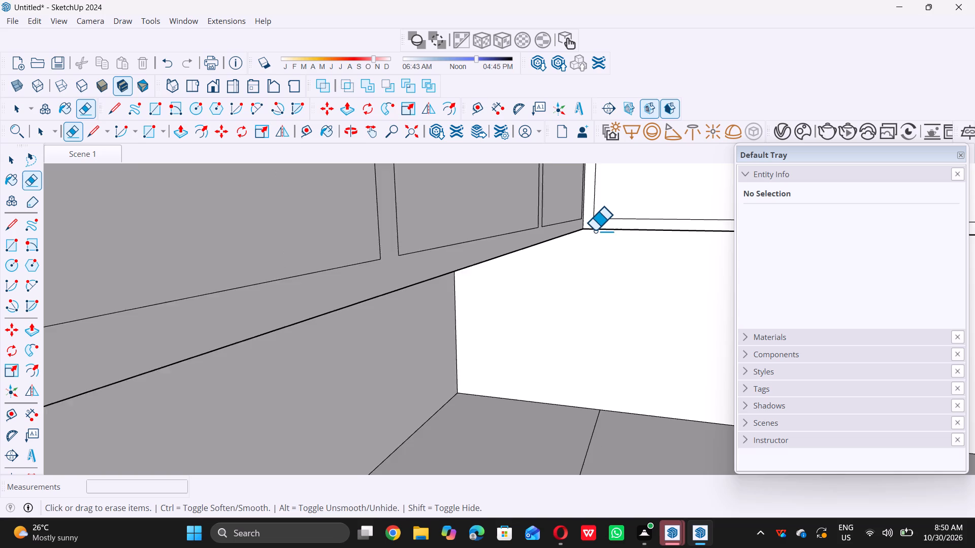
pyautogui.scroll(-13, 598, 238)
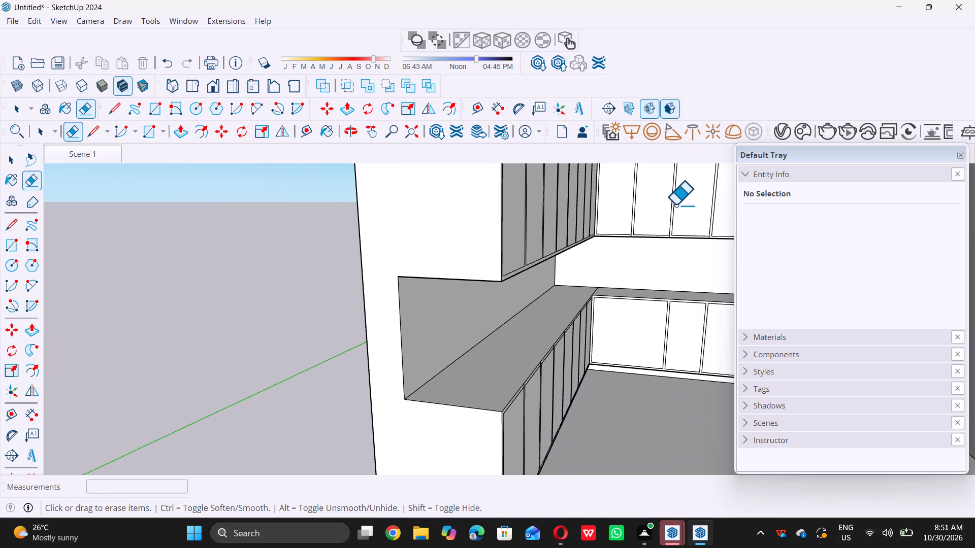
pyautogui.scroll(16, 642, 216)
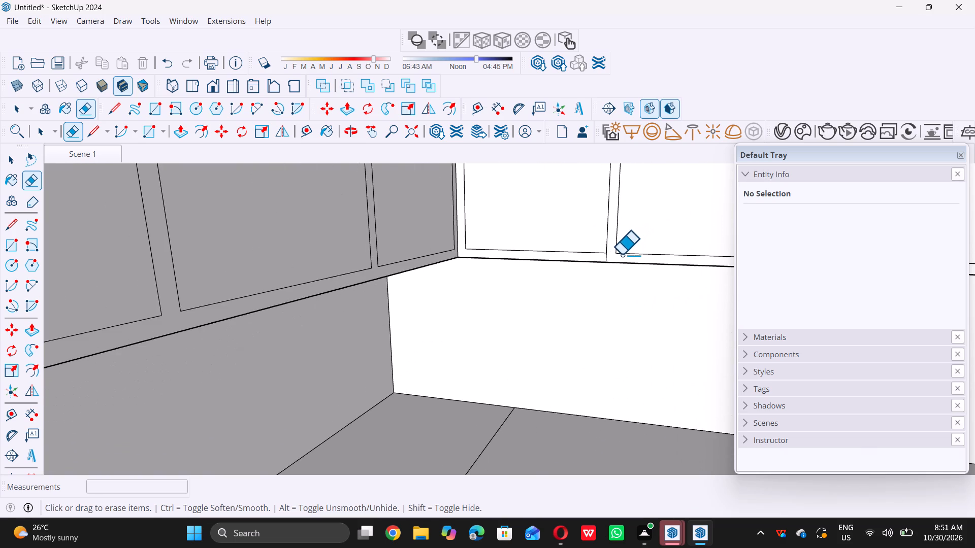
pyautogui.scroll(10, 620, 254)
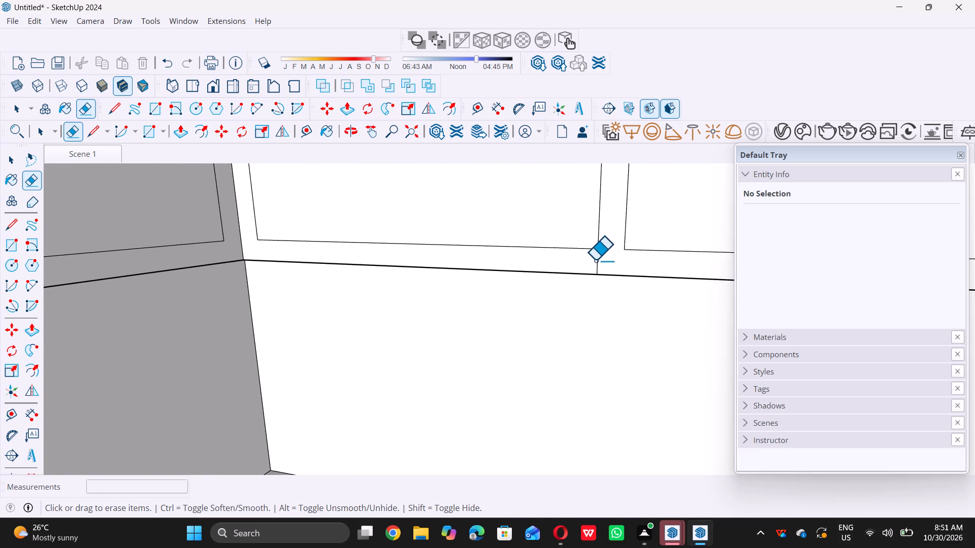
pyautogui.moveTo(589, 262); pyautogui.dragTo(612, 263)
pyautogui.doubleClick(612, 263)
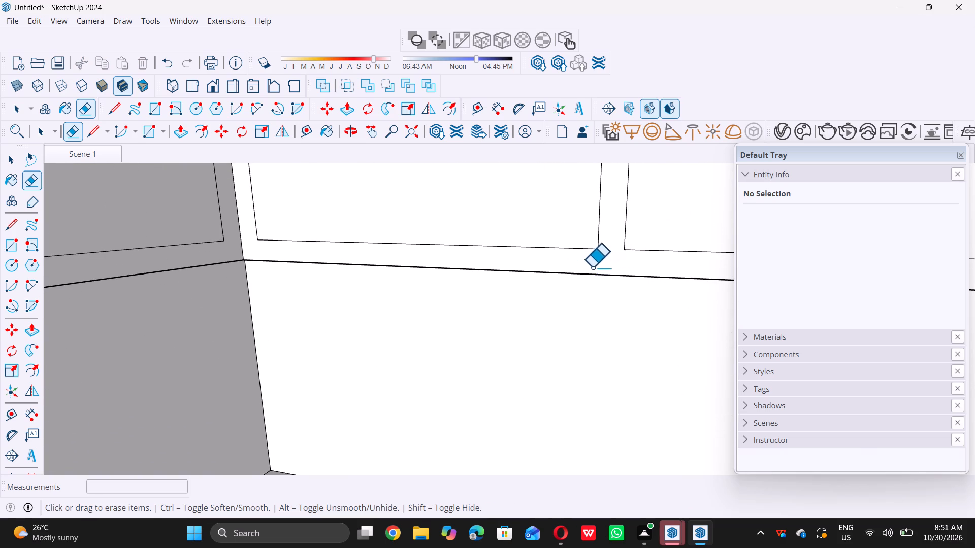
# Erase the leftover edge crossing the bottom border at the second divider strip of the back wall's upper cabinets.
pyautogui.scroll(-20, 560, 263)
pyautogui.scroll(-3, 560, 263)
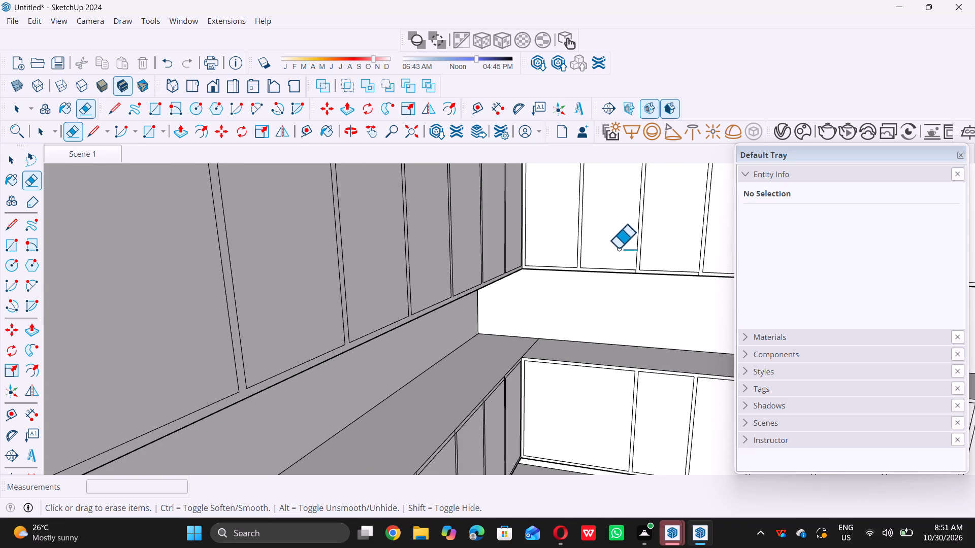
pyautogui.scroll(18, 649, 278)
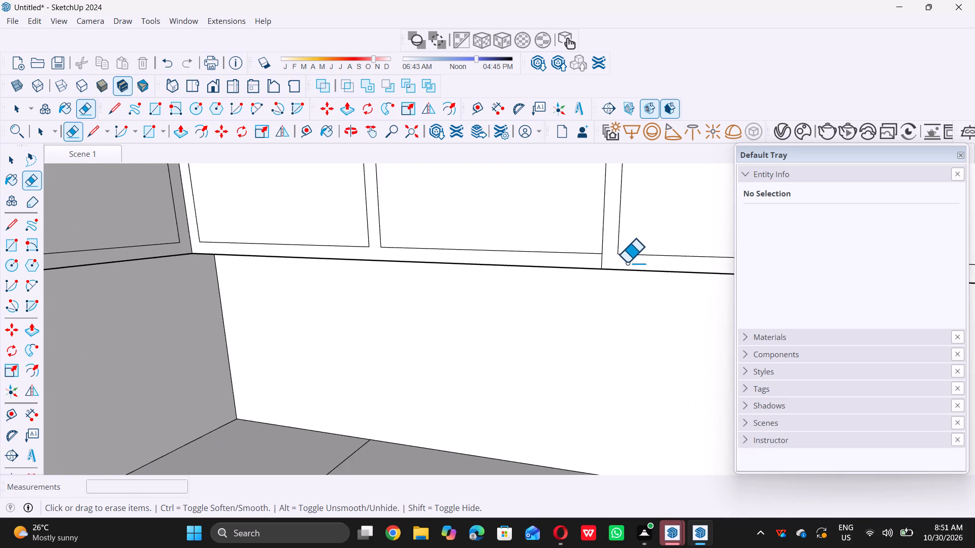
pyautogui.scroll(2, 627, 262)
pyautogui.moveTo(573, 266); pyautogui.dragTo(601, 263)
pyautogui.moveTo(601, 263); pyautogui.dragTo(608, 263)
pyautogui.click(608, 263)
pyautogui.scroll(-2, 524, 241)
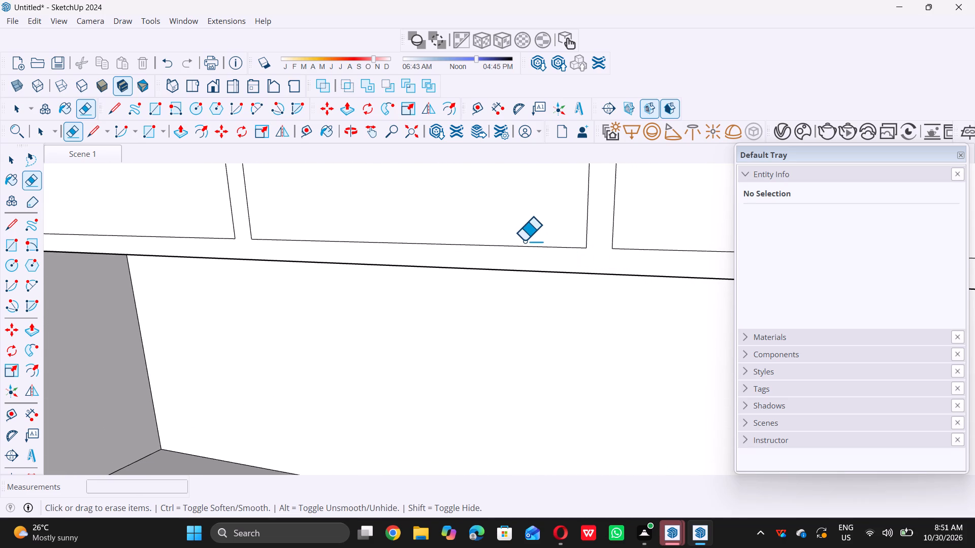
# Erase the leftover edge crossing the bottom border at the third divider strip of the back wall's upper cabinets.
pyautogui.scroll(-20, 524, 241)
pyautogui.scroll(-2, 524, 241)
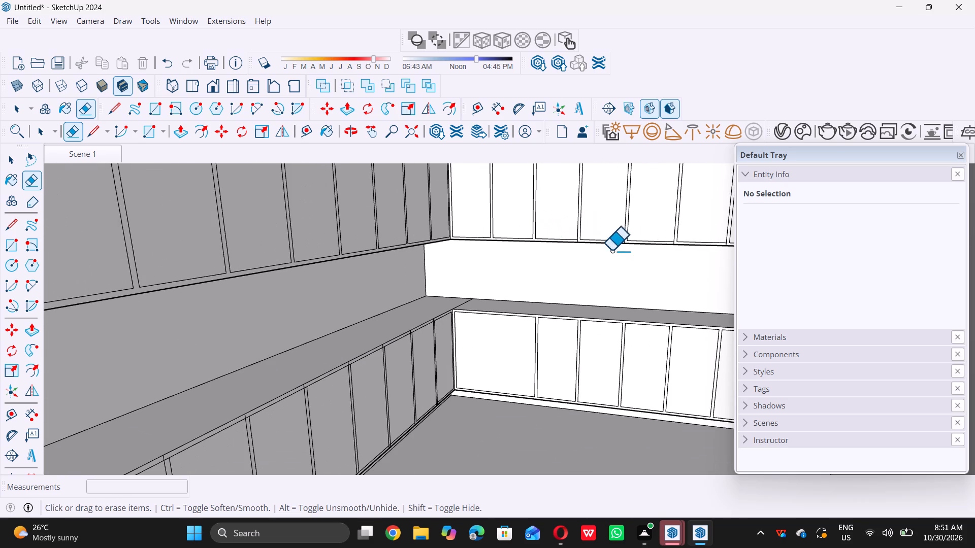
pyautogui.scroll(17, 651, 241)
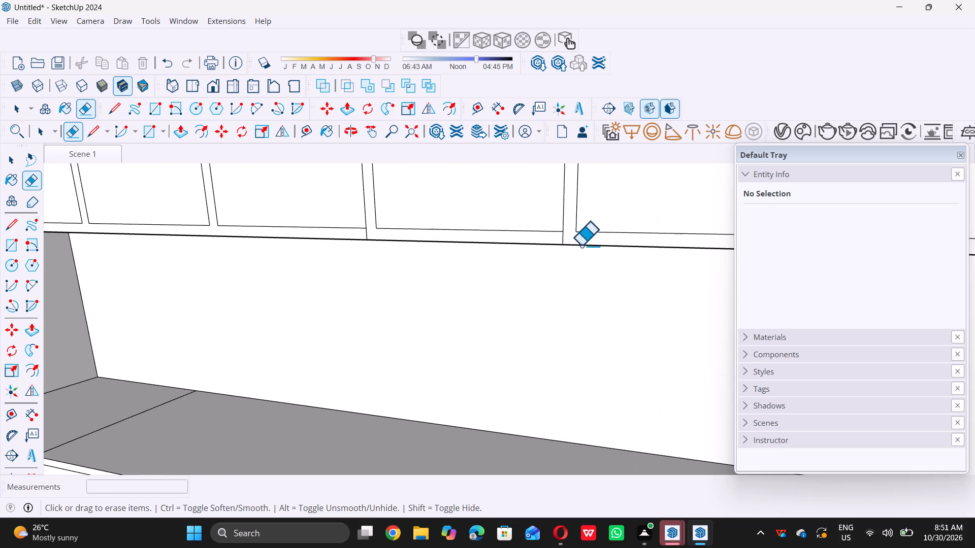
pyautogui.scroll(5, 358, 246)
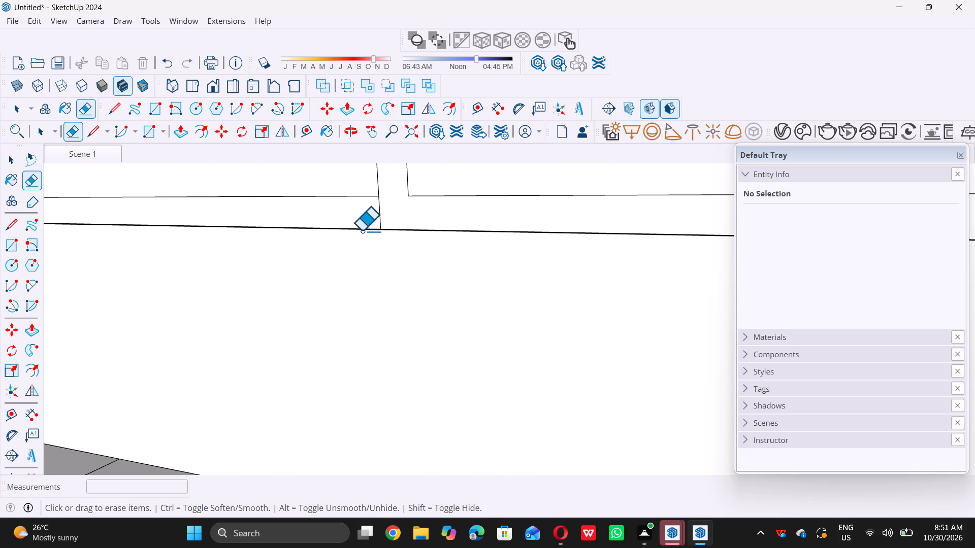
pyautogui.moveTo(360, 223); pyautogui.dragTo(439, 230)
# Erase the leftover edge crossing the bottom border at the fourth divider strip of the back wall's upper cabinets.
pyautogui.scroll(-6, 394, 237)
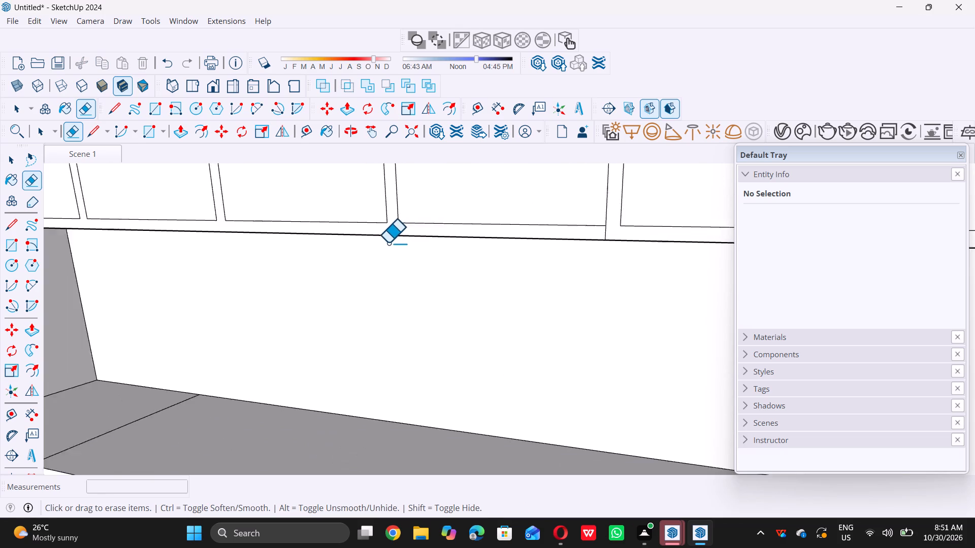
pyautogui.scroll(-4, 388, 243)
pyautogui.scroll(5, 495, 228)
pyautogui.scroll(5, 654, 265)
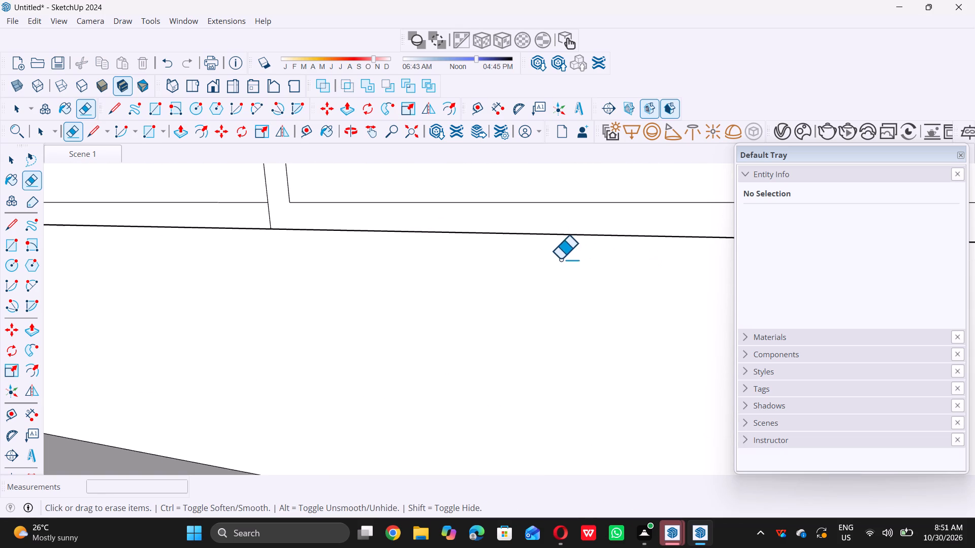
pyautogui.moveTo(248, 223); pyautogui.dragTo(257, 220)
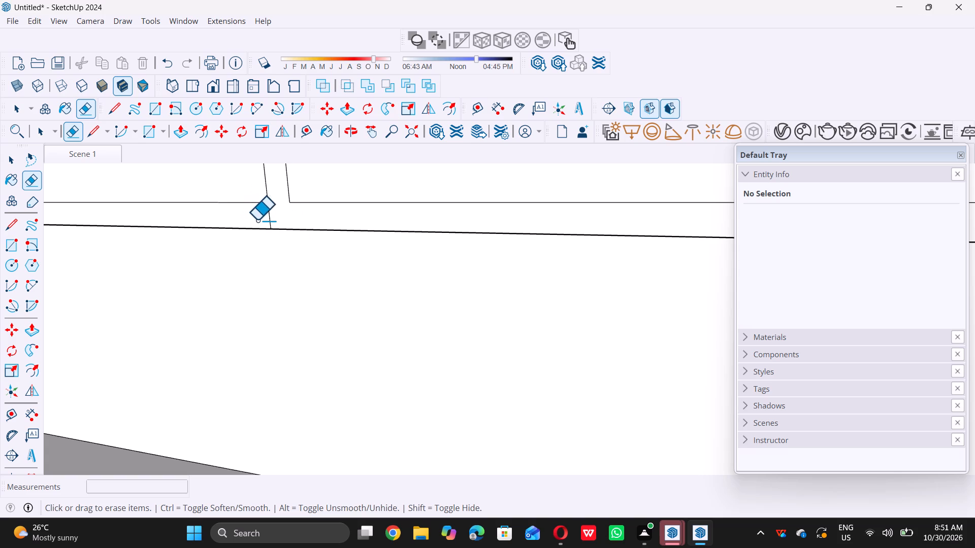
pyautogui.moveTo(257, 220); pyautogui.dragTo(275, 216)
pyautogui.click(277, 216)
pyautogui.moveTo(277, 216); pyautogui.dragTo(288, 216)
# Erase the leftover edge crossing the bottom border at the fifth divider strip of the back wall's upper cabinets.
pyautogui.scroll(-12, 270, 220)
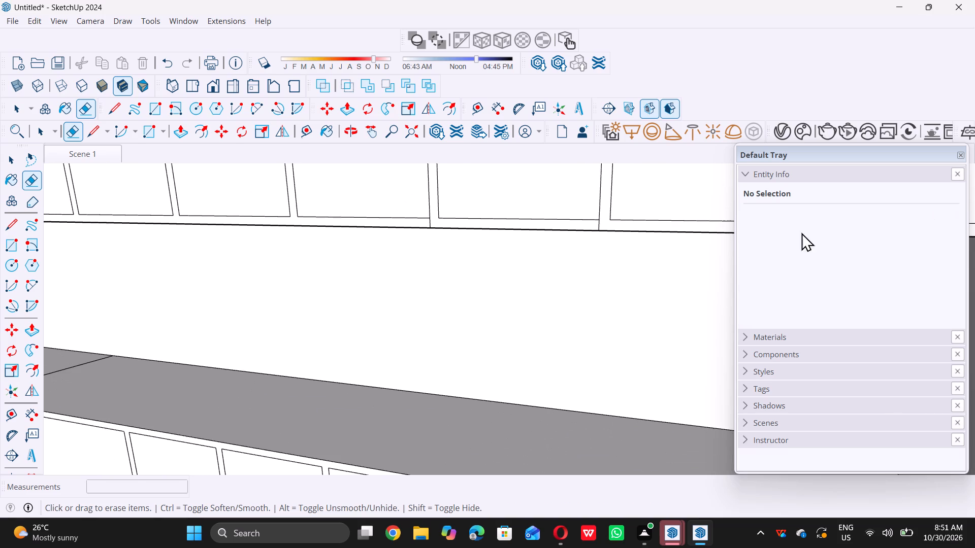
pyautogui.scroll(4, 467, 211)
pyautogui.scroll(2, 419, 228)
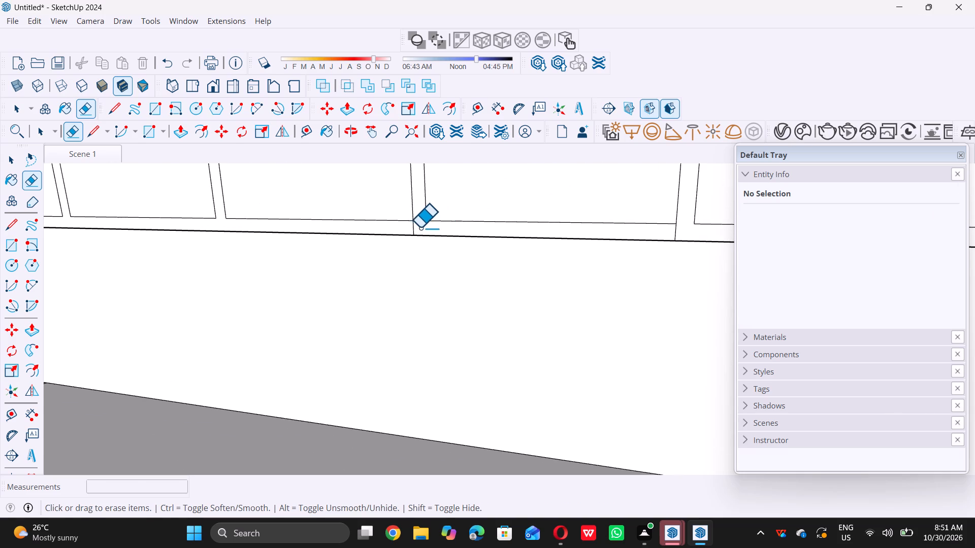
pyautogui.scroll(6, 420, 227)
pyautogui.click(391, 231)
pyautogui.moveTo(393, 231); pyautogui.dragTo(427, 233)
pyautogui.tripleClick(427, 233)
# Erase the leftover edge crossing the bottom border at the sixth divider strip of the back wall's upper cabinets.
pyautogui.scroll(-3, 398, 235)
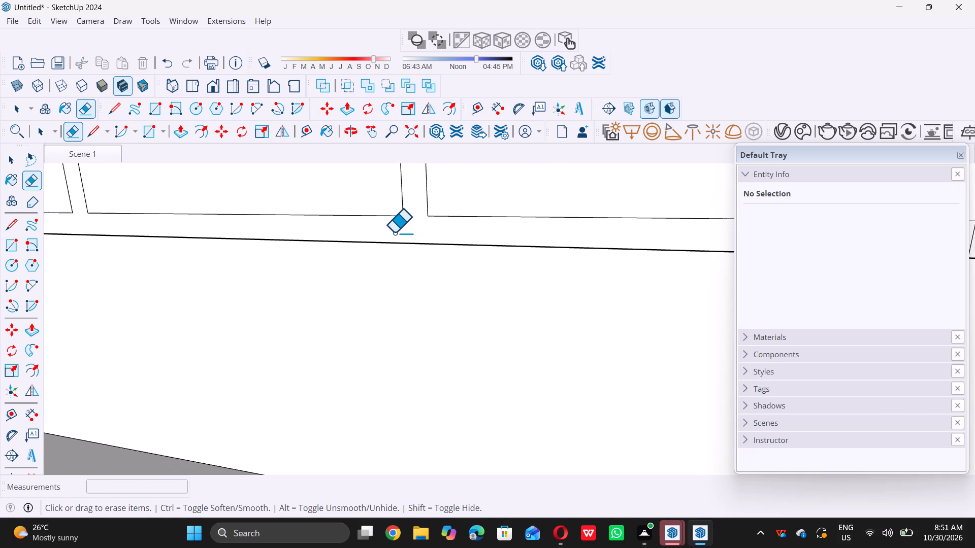
pyautogui.scroll(-13, 394, 232)
pyautogui.scroll(3, 795, 310)
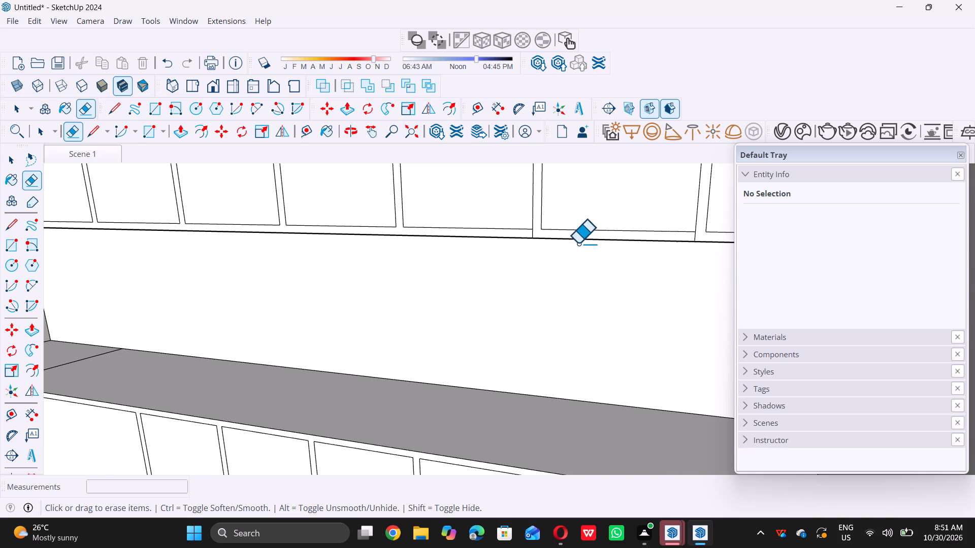
pyautogui.scroll(5, 558, 227)
pyautogui.scroll(9, 507, 241)
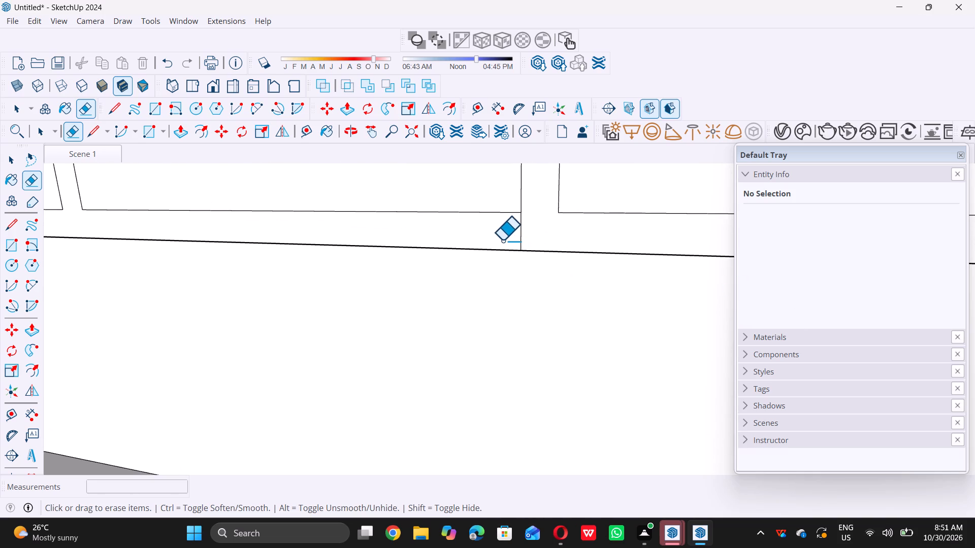
pyautogui.moveTo(502, 239); pyautogui.dragTo(580, 239)
# Erase the leftover edge crossing the bottom border at the seventh divider strip of the back wall's upper cabinets.
pyautogui.scroll(-12, 478, 229)
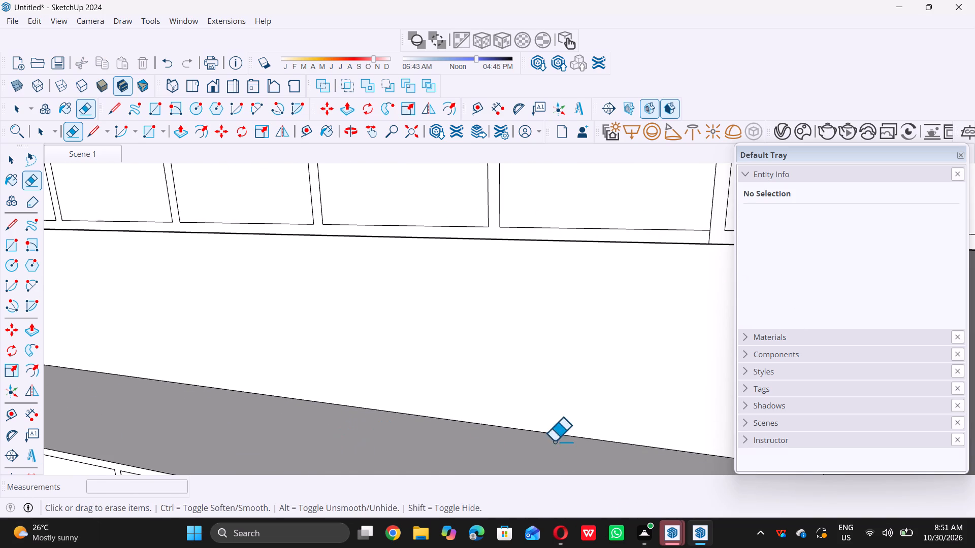
pyautogui.scroll(-5, 557, 440)
pyautogui.scroll(9, 654, 332)
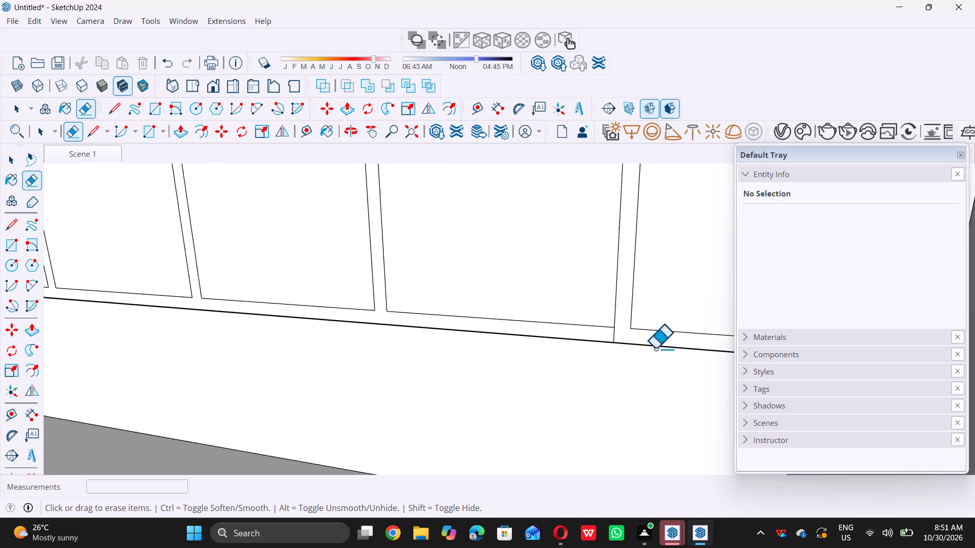
pyautogui.scroll(1, 676, 430)
pyautogui.scroll(1, 575, 281)
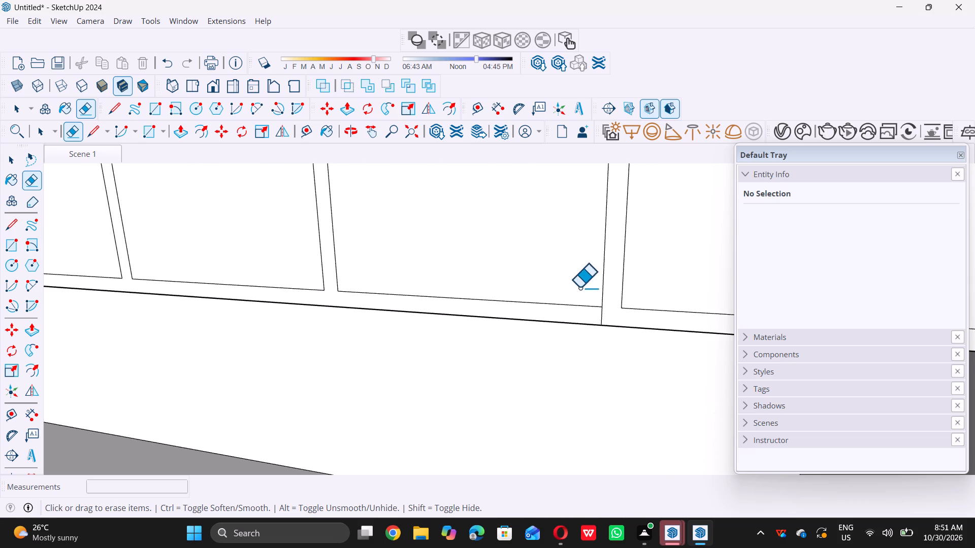
pyautogui.scroll(3, 579, 287)
pyautogui.moveTo(597, 329); pyautogui.dragTo(643, 326)
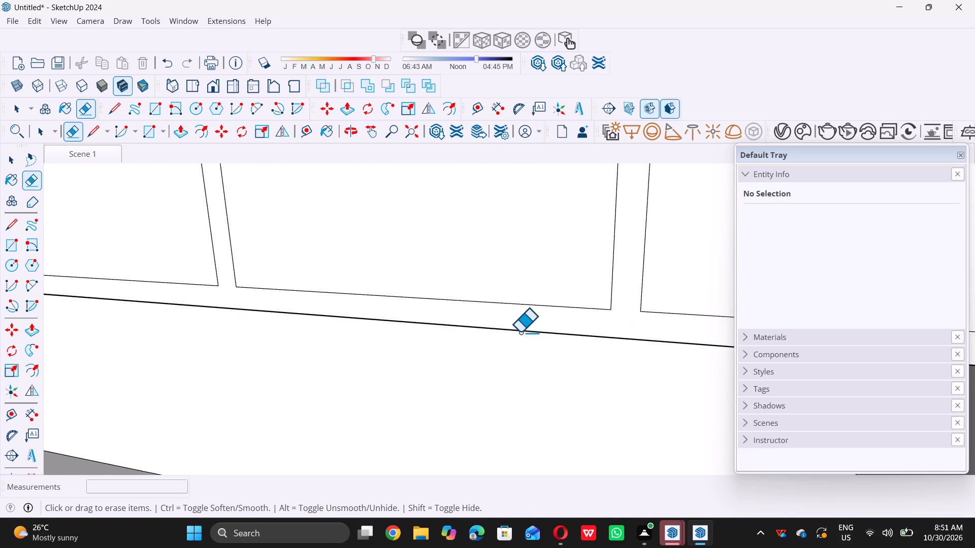
# Check the top border of the upper cabinets around the corner of the side and back walls for leftover edges.
pyautogui.scroll(-14, 519, 335)
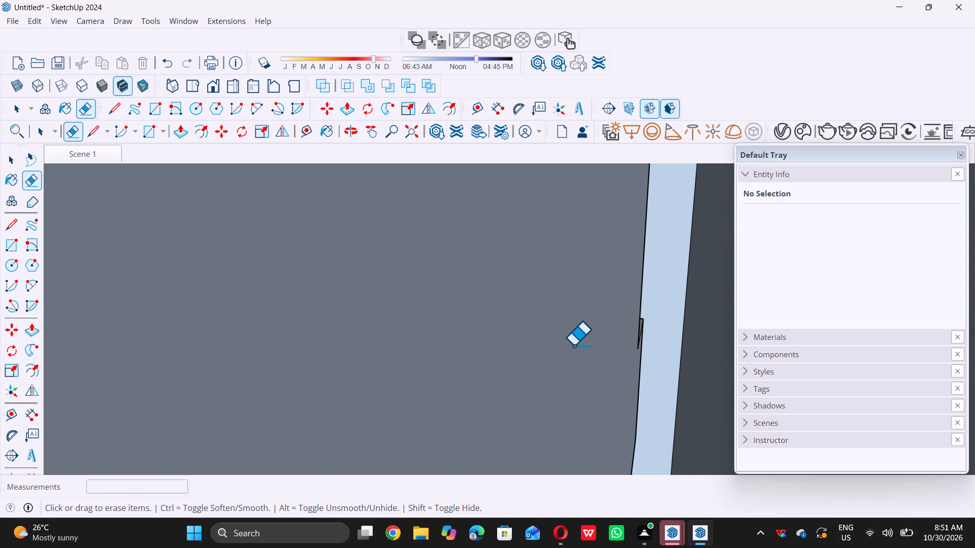
pyautogui.scroll(-20, 573, 345)
pyautogui.scroll(-6, 573, 345)
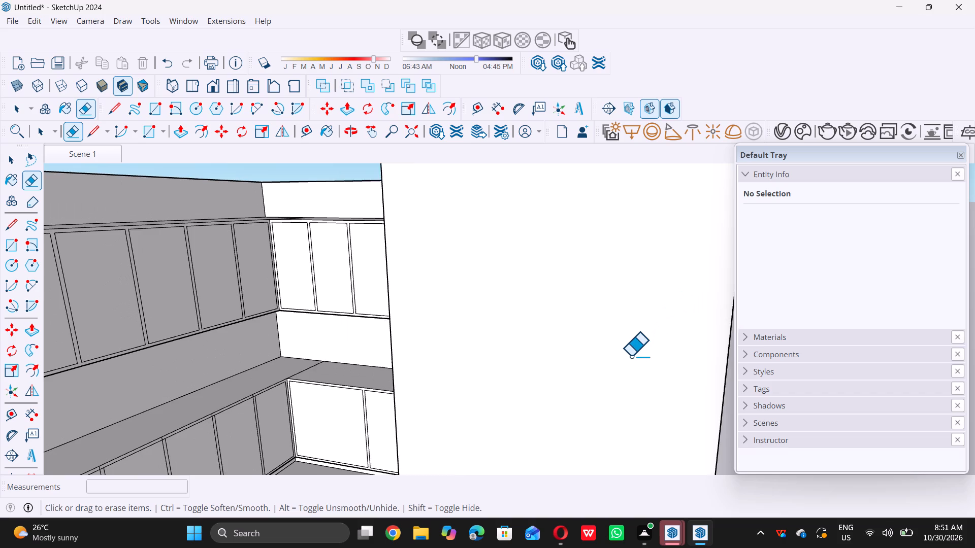
pyautogui.scroll(-4, 631, 356)
pyautogui.scroll(-5, 497, 326)
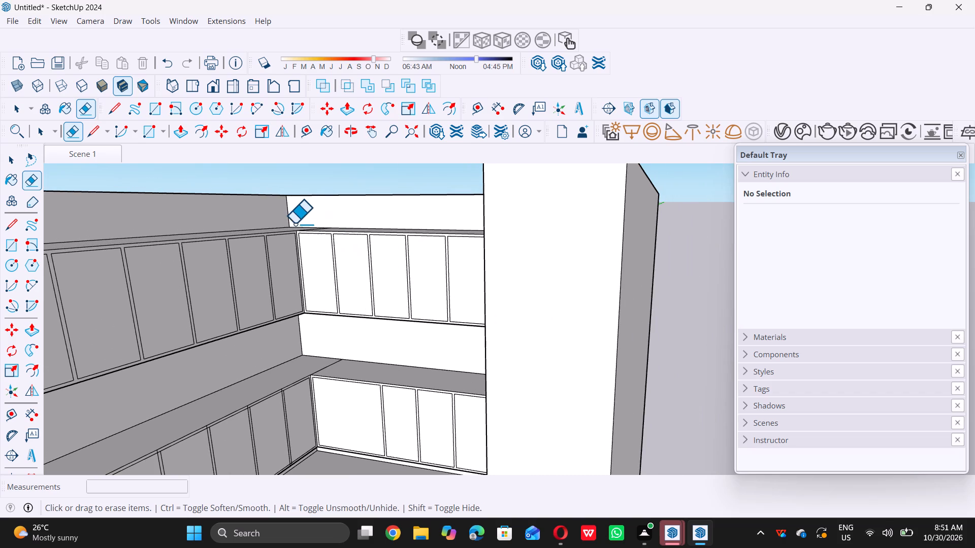
pyautogui.scroll(8, 295, 223)
pyautogui.scroll(-2, 293, 239)
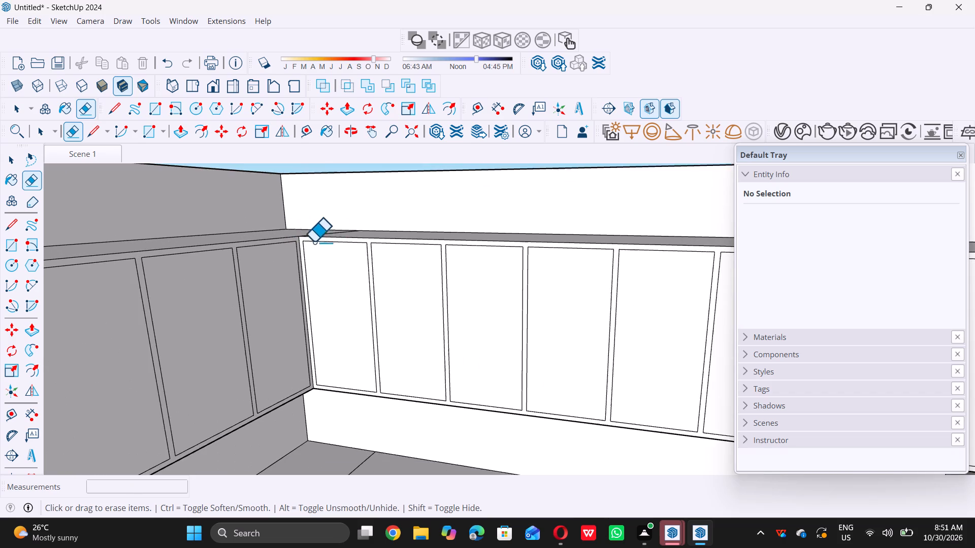
pyautogui.scroll(-1, 314, 242)
pyautogui.scroll(-3, 416, 240)
pyautogui.scroll(-2, 483, 246)
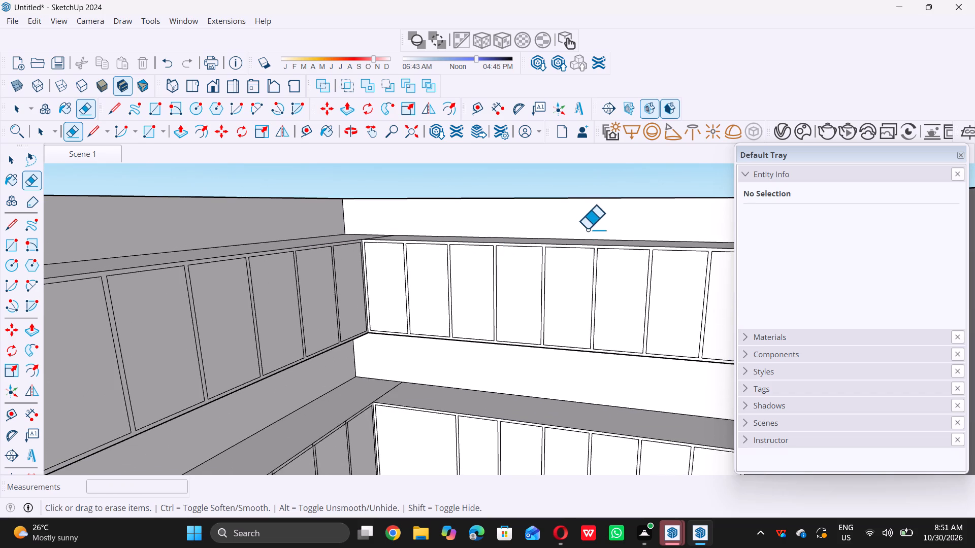
pyautogui.scroll(-7, 593, 225)
# Erase the border-crossing edge and the closing top edge at the first divider strip of the side wall's lower cabinets.
pyautogui.moveTo(550, 393); pyautogui.dragTo(379, 390, button='middle')
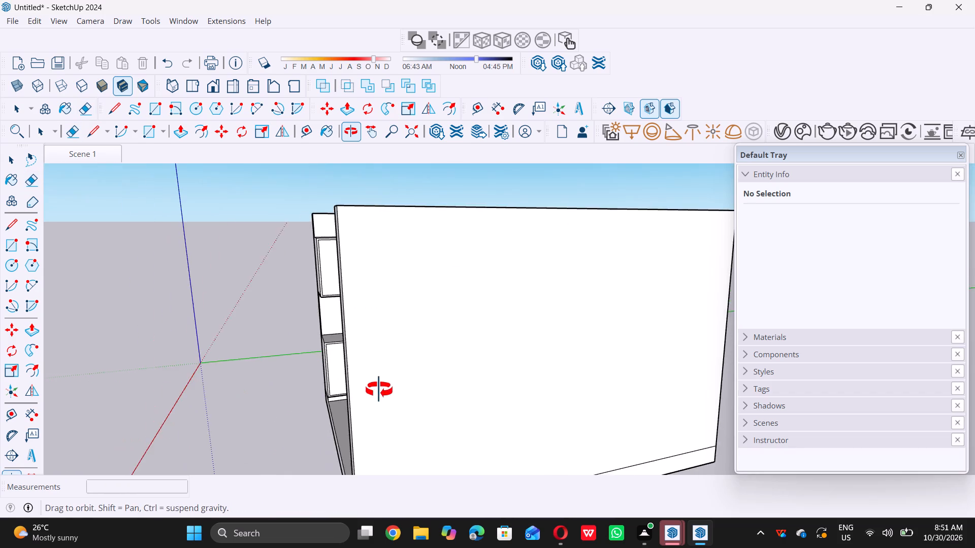
pyautogui.moveTo(379, 390); pyautogui.dragTo(420, 370, button='middle')
pyautogui.scroll(6, 369, 359)
pyautogui.scroll(12, 310, 338)
pyautogui.scroll(8, 353, 346)
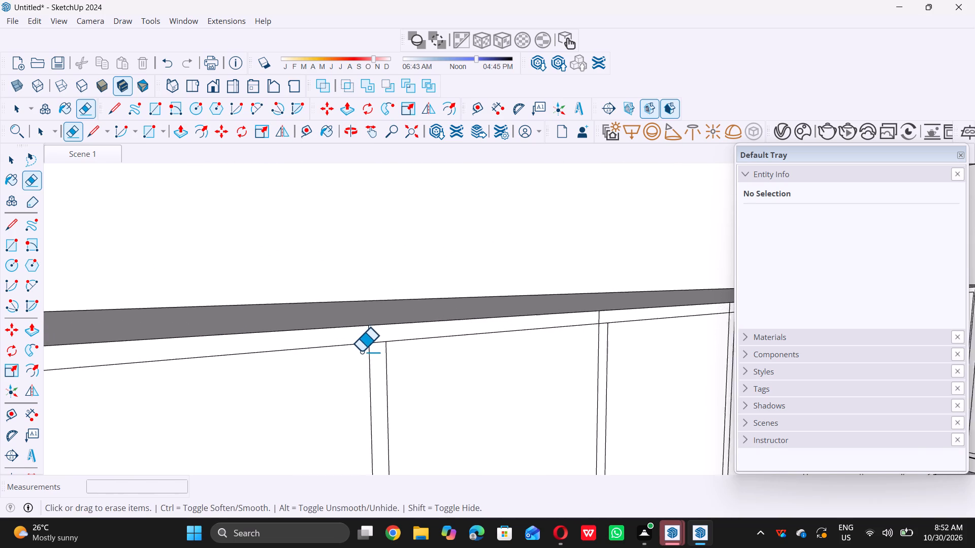
pyautogui.scroll(16, 361, 351)
pyautogui.moveTo(383, 288); pyautogui.dragTo(383, 287)
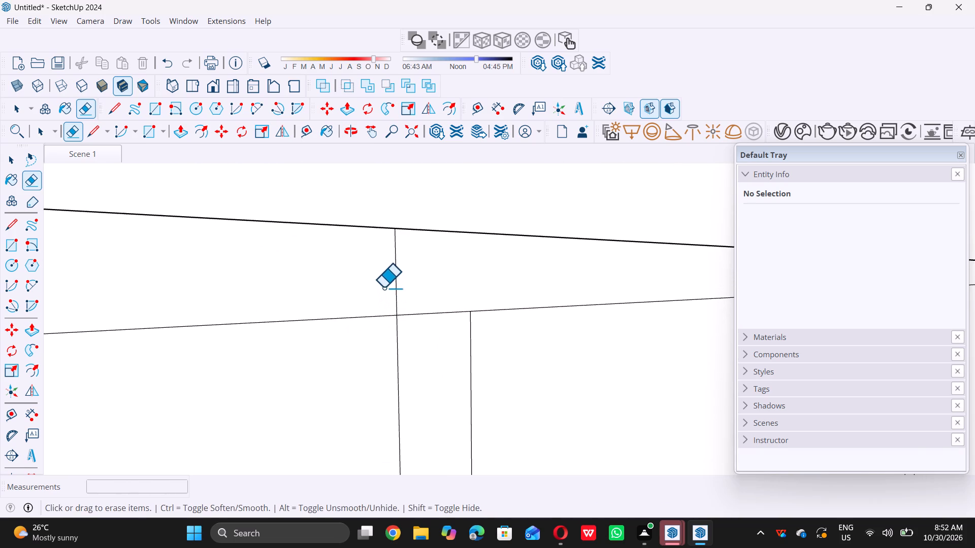
pyautogui.moveTo(383, 287); pyautogui.dragTo(427, 337)
pyautogui.click(427, 337)
# Erase the border-crossing edge and the closing bottom edge at the first divider strip of the side wall's lower cabinets.
pyautogui.scroll(-8, 403, 346)
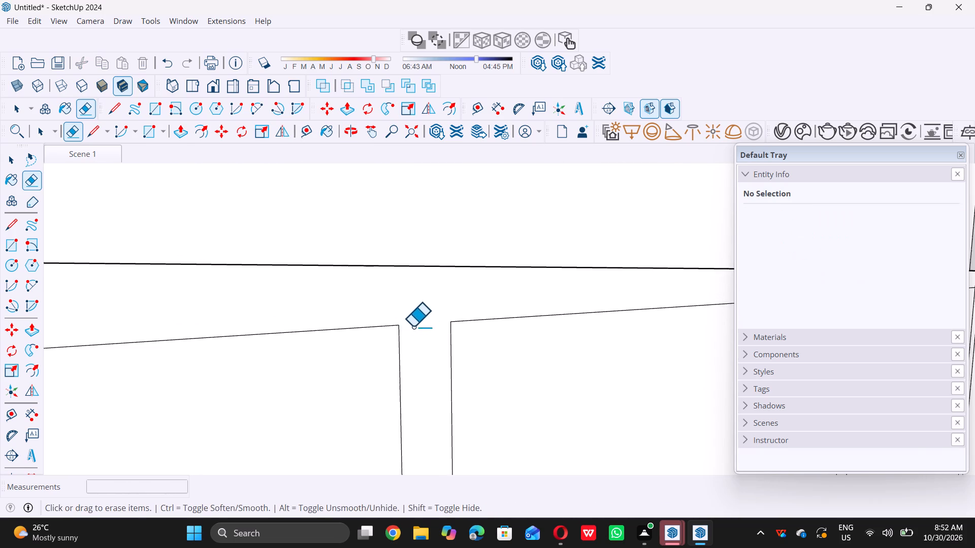
pyautogui.scroll(-17, 413, 326)
pyautogui.scroll(-1, 460, 232)
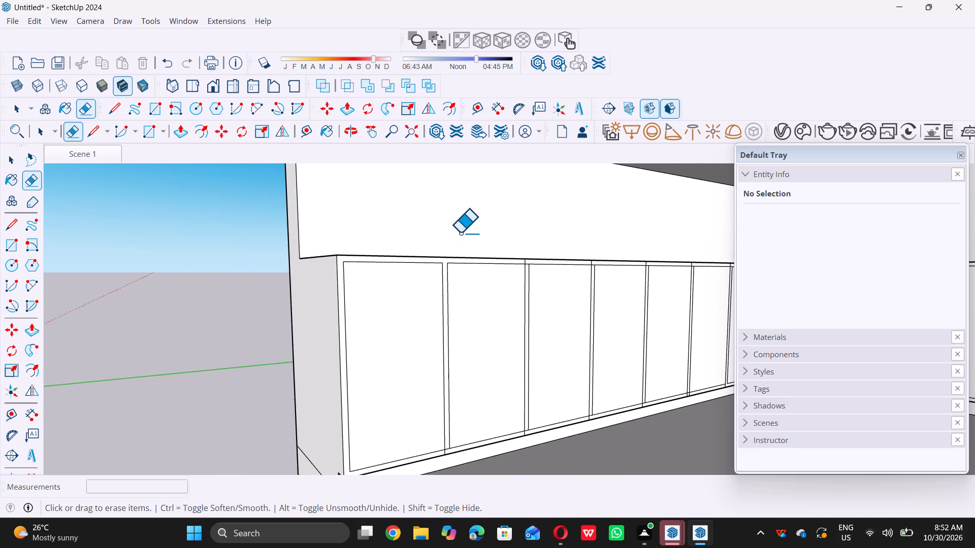
pyautogui.scroll(-2, 460, 232)
pyautogui.scroll(6, 437, 372)
pyautogui.scroll(5, 474, 405)
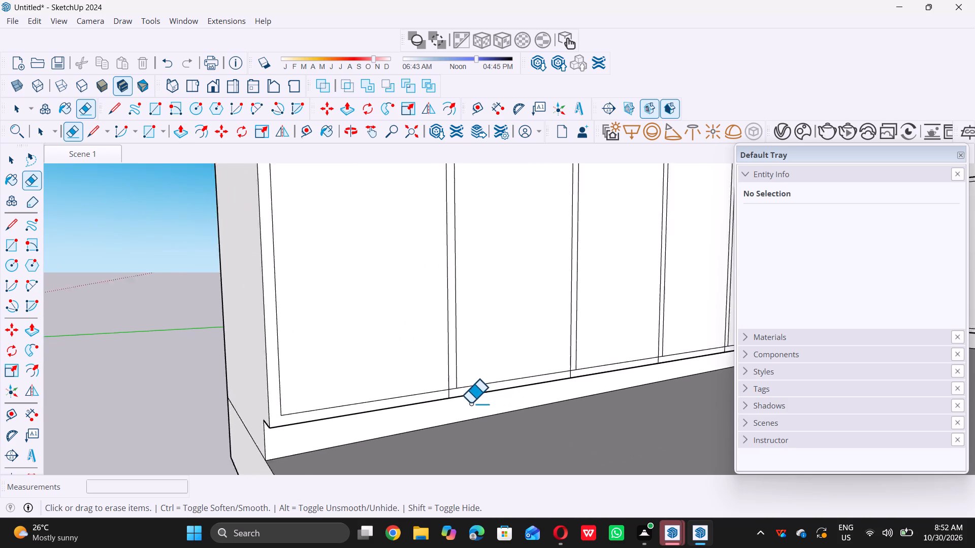
pyautogui.scroll(9, 458, 394)
pyautogui.moveTo(416, 385); pyautogui.dragTo(434, 379)
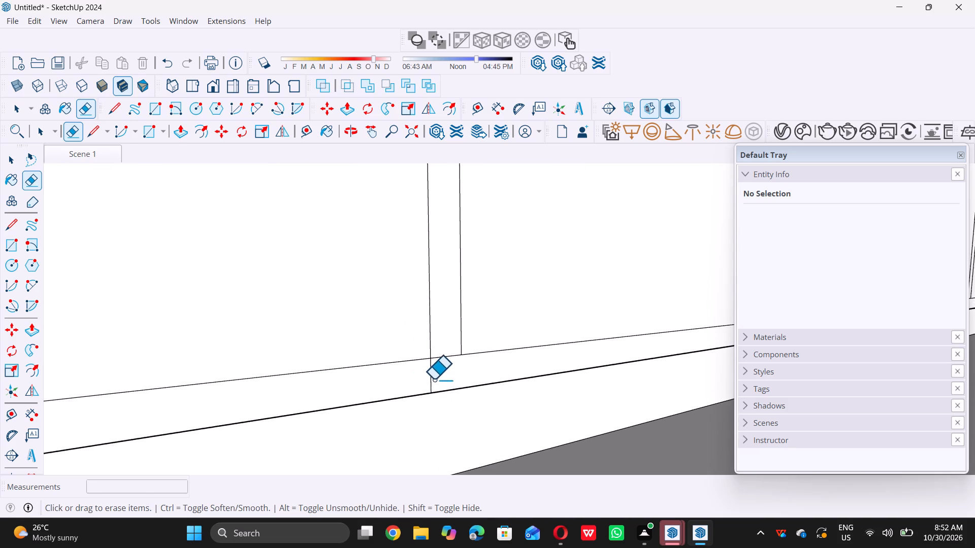
pyautogui.moveTo(434, 379); pyautogui.dragTo(447, 354)
pyautogui.click(447, 354)
# Erase the border-crossing edge and the closing bottom edge at the second divider strip of the side wall's lower cabinets.
pyautogui.scroll(-9, 376, 387)
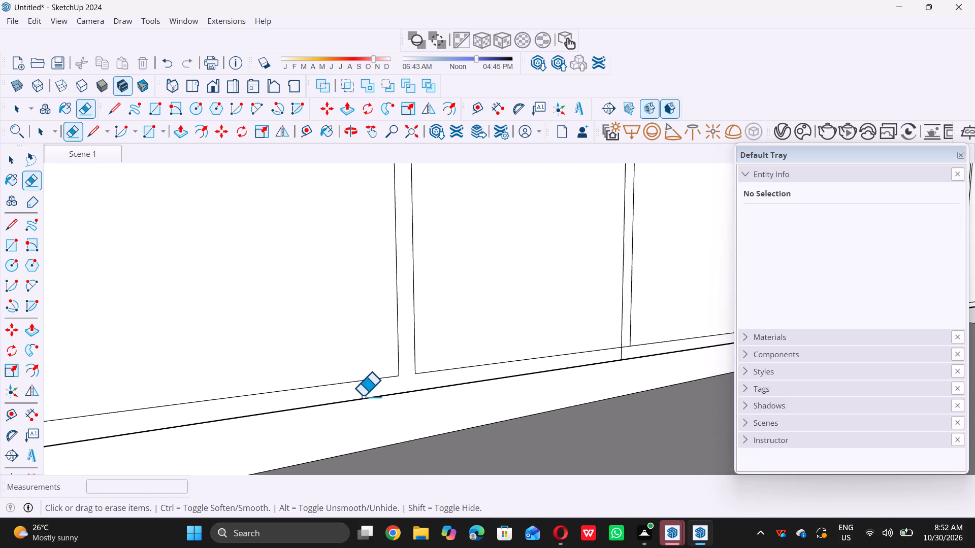
pyautogui.scroll(-2, 363, 396)
pyautogui.scroll(14, 591, 361)
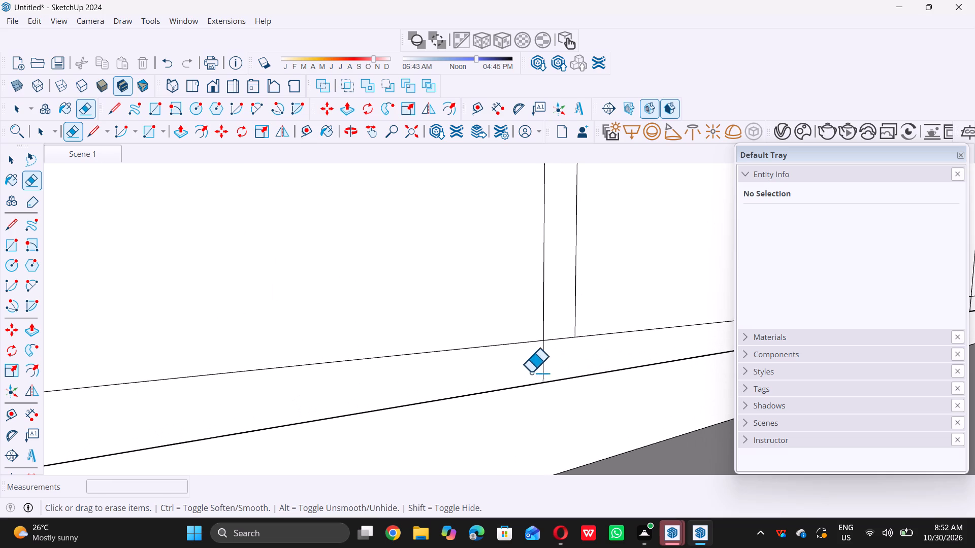
pyautogui.moveTo(547, 366); pyautogui.dragTo(567, 350)
pyautogui.tripleClick(567, 349)
pyautogui.click(567, 345)
pyautogui.moveTo(567, 341); pyautogui.dragTo(530, 372)
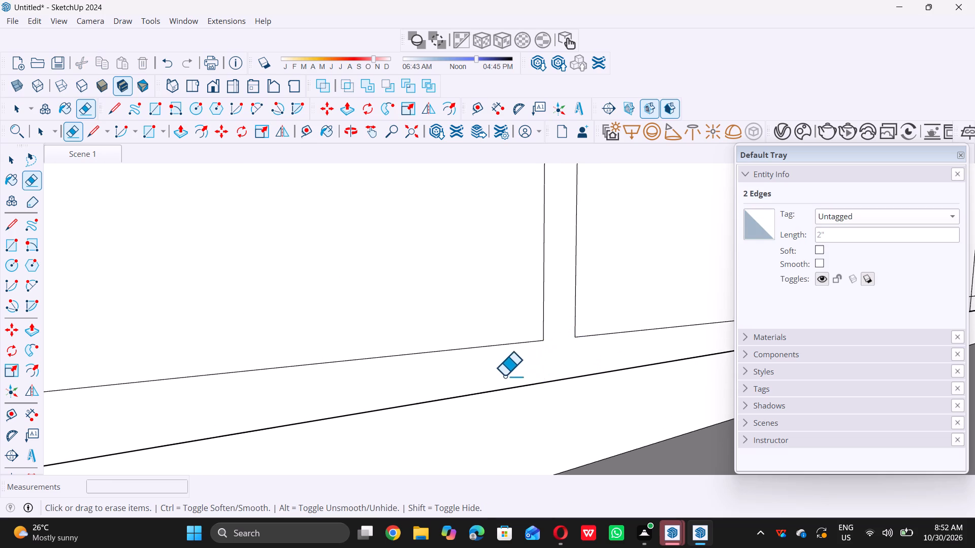
# Erase the border-crossing edge and the closing bottom edge at the third divider strip of the side wall's lower cabinets.
pyautogui.scroll(-15, 427, 397)
pyautogui.scroll(5, 625, 363)
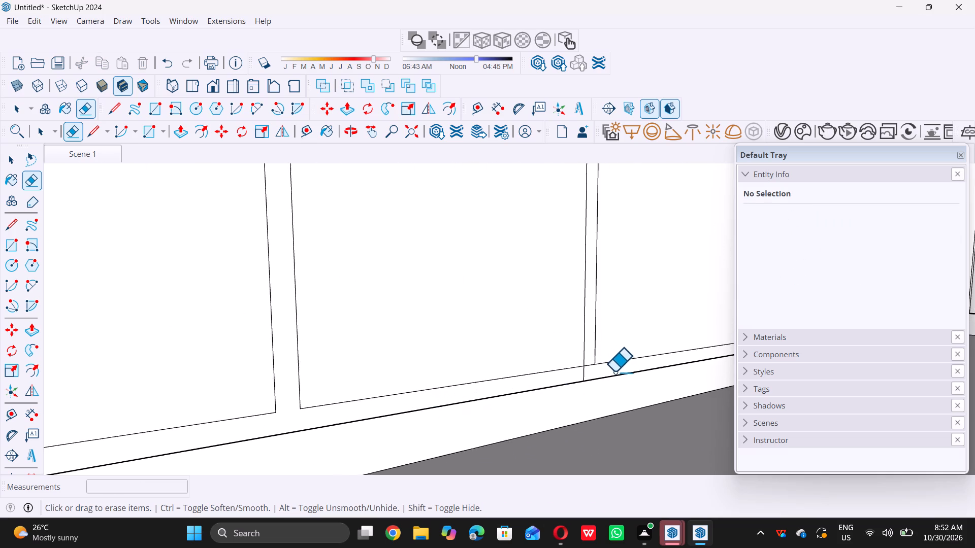
pyautogui.scroll(10, 599, 378)
pyautogui.moveTo(527, 372); pyautogui.dragTo(543, 370)
pyautogui.moveTo(545, 370); pyautogui.dragTo(551, 368)
pyautogui.click(552, 367)
pyautogui.moveTo(555, 367); pyautogui.dragTo(570, 353)
pyautogui.doubleClick(571, 352)
pyautogui.moveTo(572, 349); pyautogui.dragTo(574, 334)
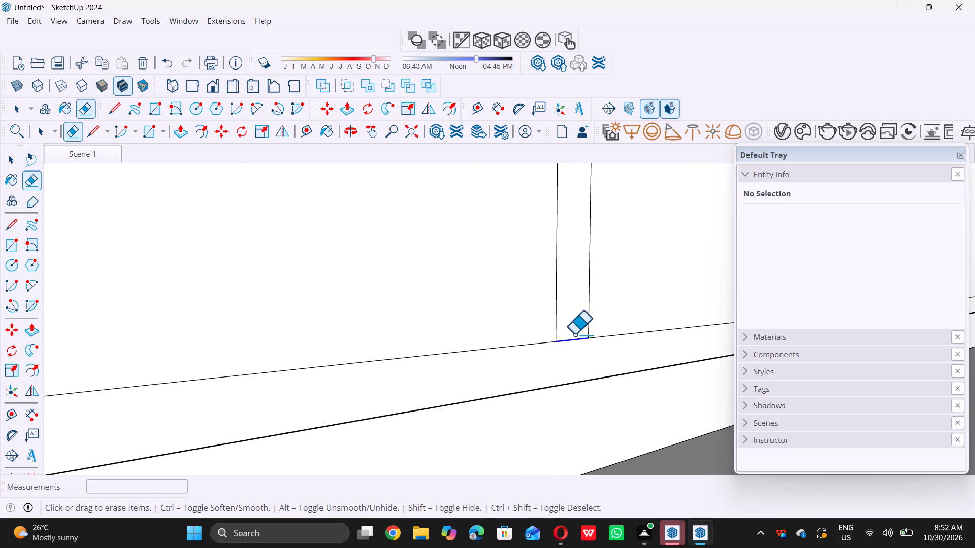
pyautogui.moveTo(574, 334); pyautogui.dragTo(573, 331)
# Erase the border-crossing edge and the closing bottom edge at the fourth divider strip of the side wall's lower cabinets.
pyautogui.scroll(-17, 442, 400)
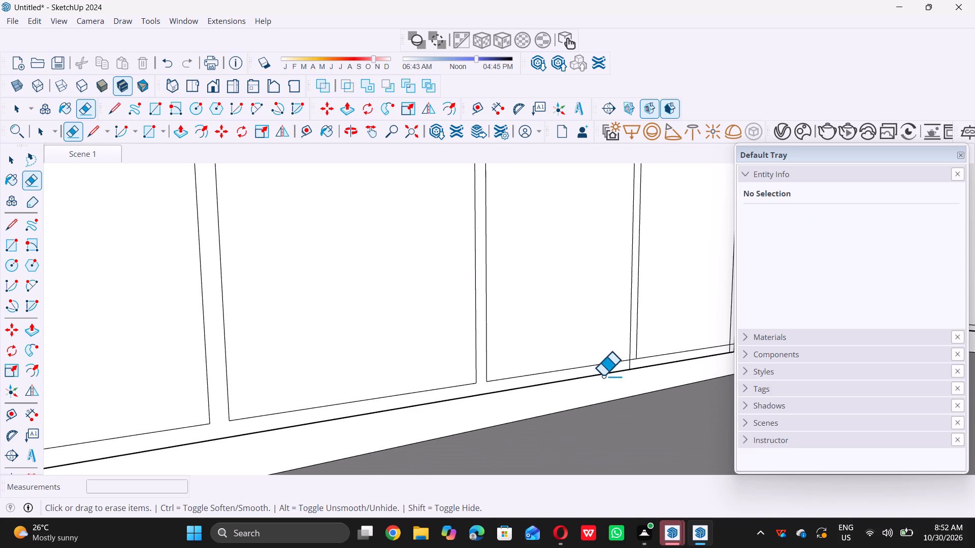
pyautogui.scroll(16, 679, 357)
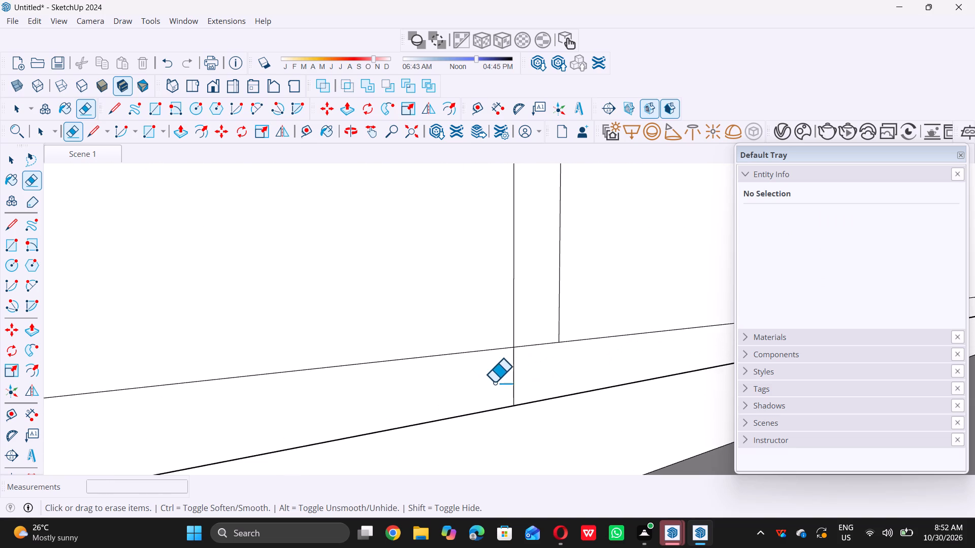
pyautogui.moveTo(489, 383); pyautogui.dragTo(498, 381)
pyautogui.moveTo(505, 379); pyautogui.dragTo(542, 338)
pyautogui.scroll(-5, 465, 375)
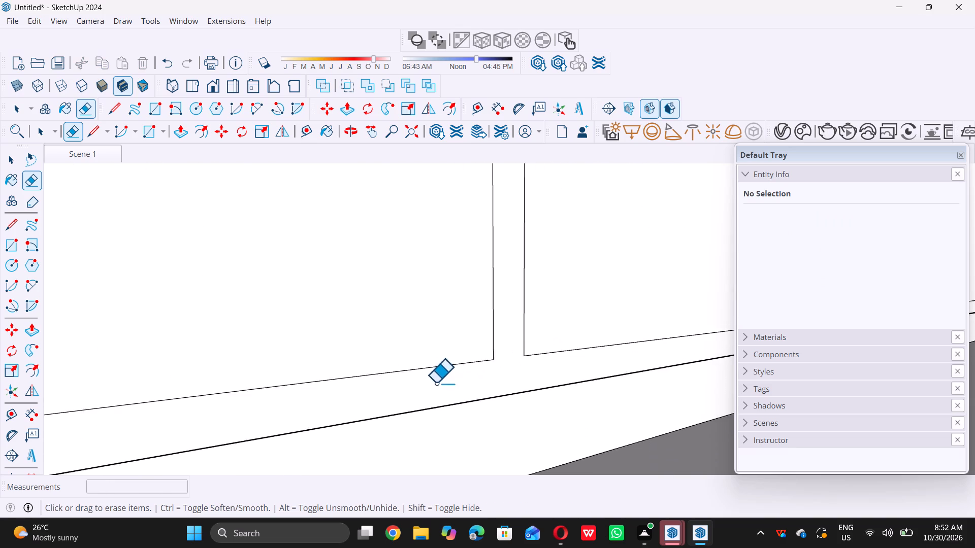
# Erase the border-crossing edges and the closing bottom edge at the fifth divider strip of the side wall's lower cabinets.
pyautogui.scroll(-13, 436, 383)
pyautogui.scroll(5, 656, 363)
pyautogui.scroll(2, 617, 339)
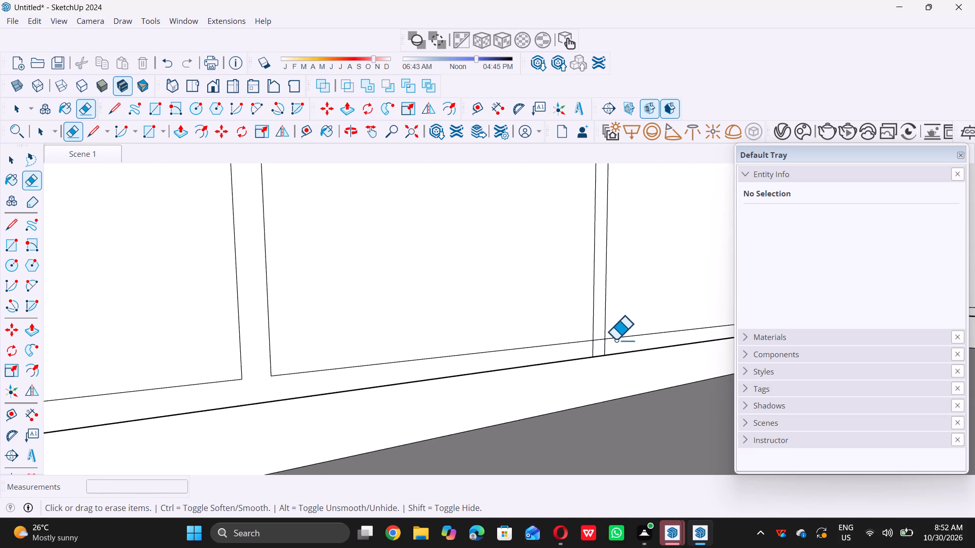
pyautogui.scroll(6, 615, 339)
pyautogui.moveTo(544, 365); pyautogui.dragTo(607, 356)
pyautogui.moveTo(607, 356); pyautogui.dragTo(616, 354)
pyautogui.click(616, 354)
pyautogui.click(612, 354)
pyautogui.click(606, 353)
pyautogui.doubleClick(601, 353)
pyautogui.moveTo(600, 353); pyautogui.dragTo(581, 335)
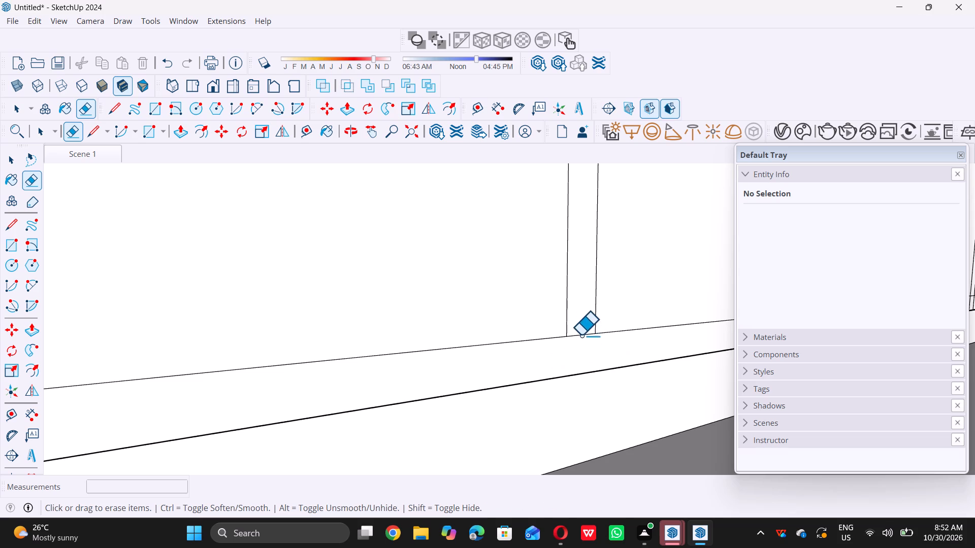
pyautogui.moveTo(581, 335); pyautogui.dragTo(582, 322)
pyautogui.scroll(-17, 499, 372)
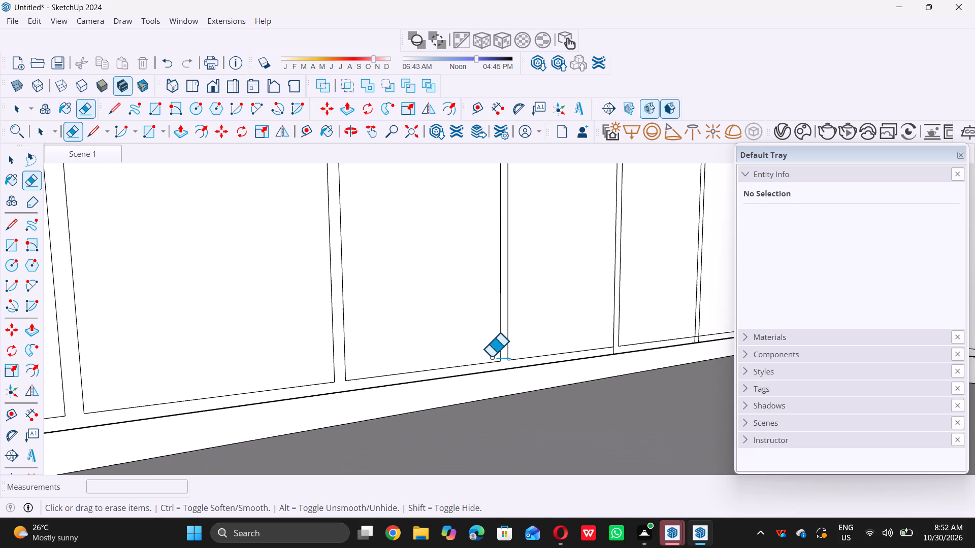
# Erase the remaining border-crossing edge at the bottom of the sixth divider strip of the side wall's lower cabinets.
pyautogui.scroll(18, 621, 346)
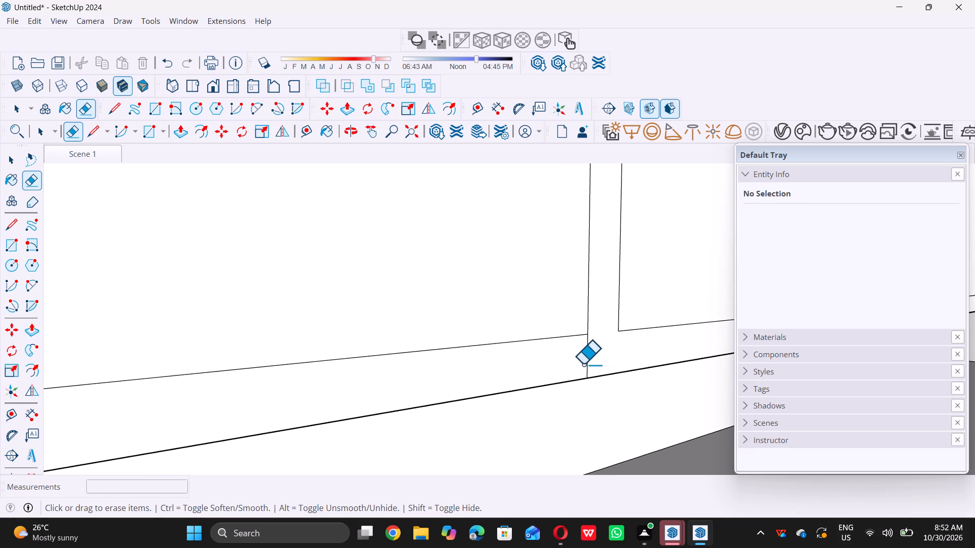
pyautogui.moveTo(570, 366); pyautogui.dragTo(612, 355)
pyautogui.doubleClick(612, 355)
pyautogui.scroll(-12, 468, 375)
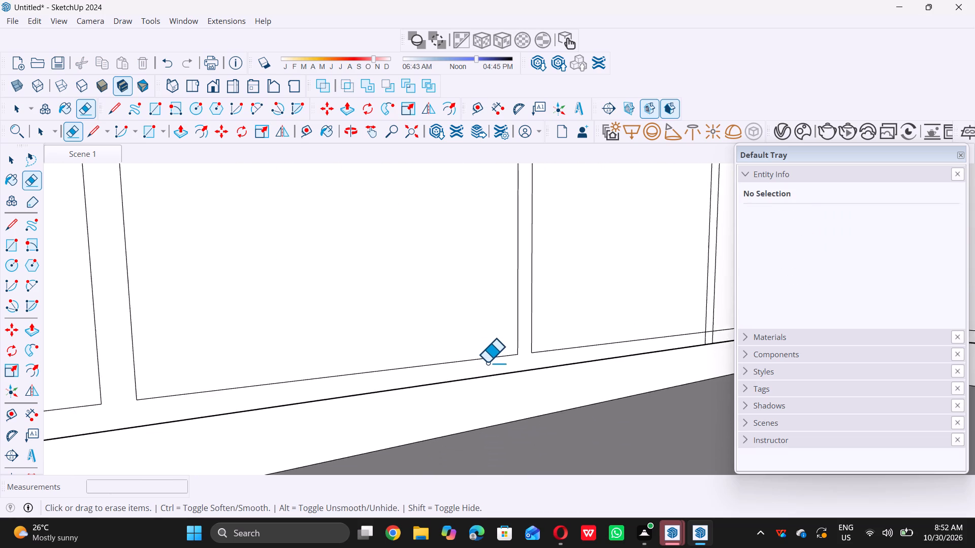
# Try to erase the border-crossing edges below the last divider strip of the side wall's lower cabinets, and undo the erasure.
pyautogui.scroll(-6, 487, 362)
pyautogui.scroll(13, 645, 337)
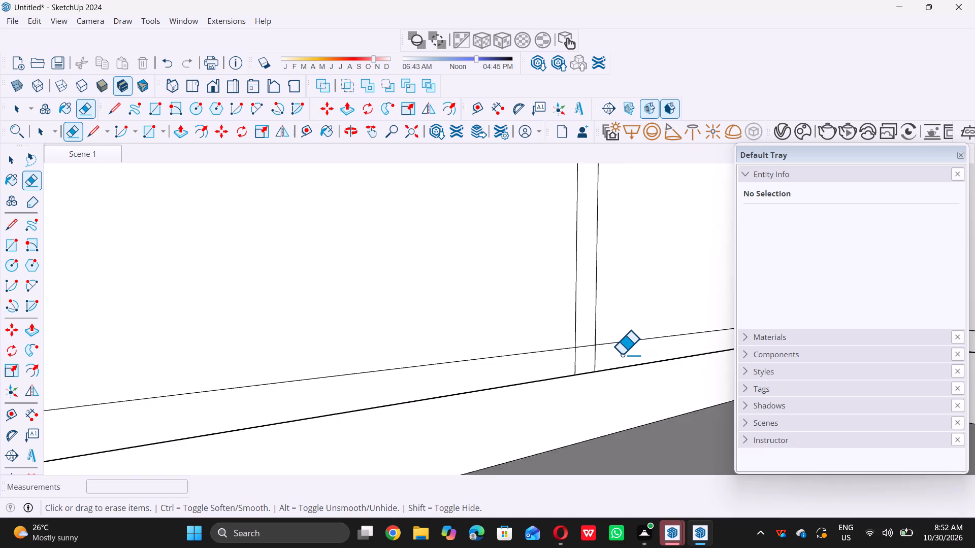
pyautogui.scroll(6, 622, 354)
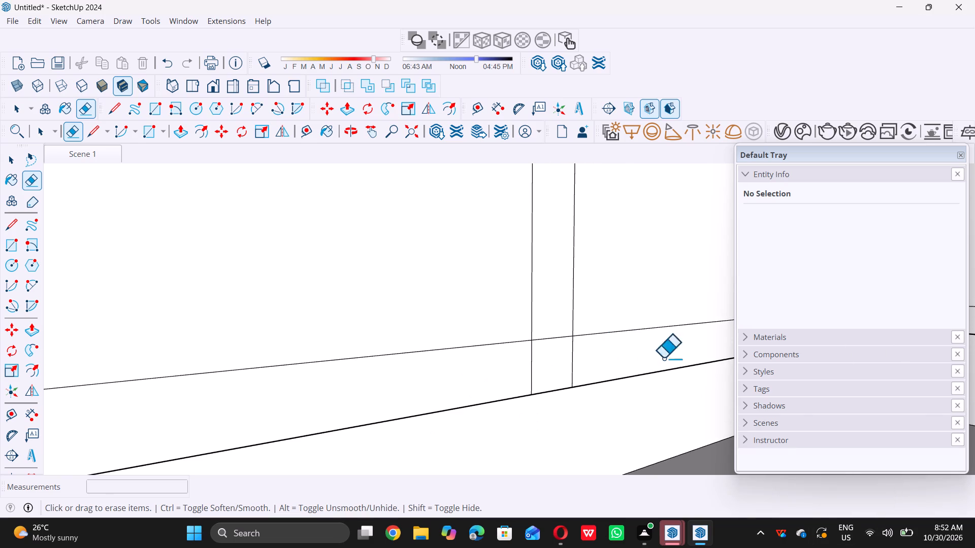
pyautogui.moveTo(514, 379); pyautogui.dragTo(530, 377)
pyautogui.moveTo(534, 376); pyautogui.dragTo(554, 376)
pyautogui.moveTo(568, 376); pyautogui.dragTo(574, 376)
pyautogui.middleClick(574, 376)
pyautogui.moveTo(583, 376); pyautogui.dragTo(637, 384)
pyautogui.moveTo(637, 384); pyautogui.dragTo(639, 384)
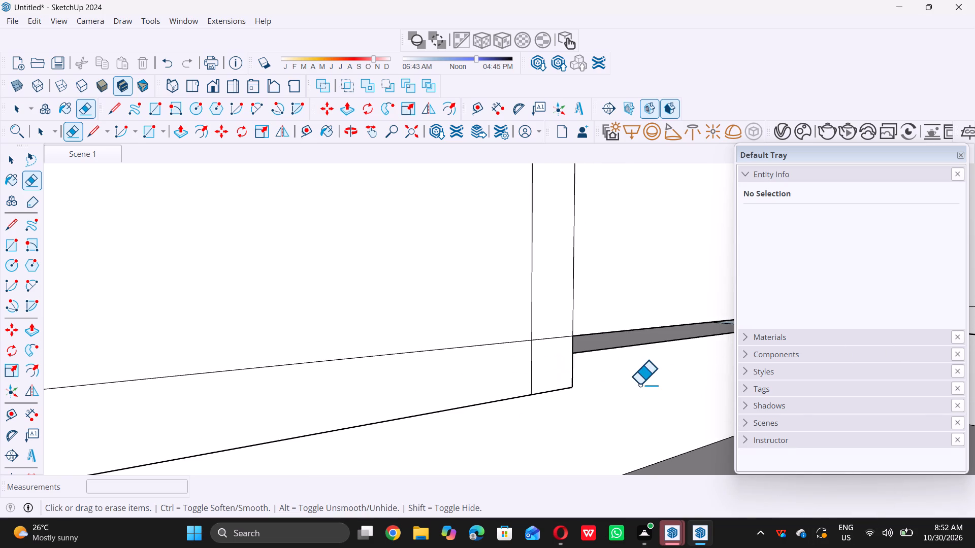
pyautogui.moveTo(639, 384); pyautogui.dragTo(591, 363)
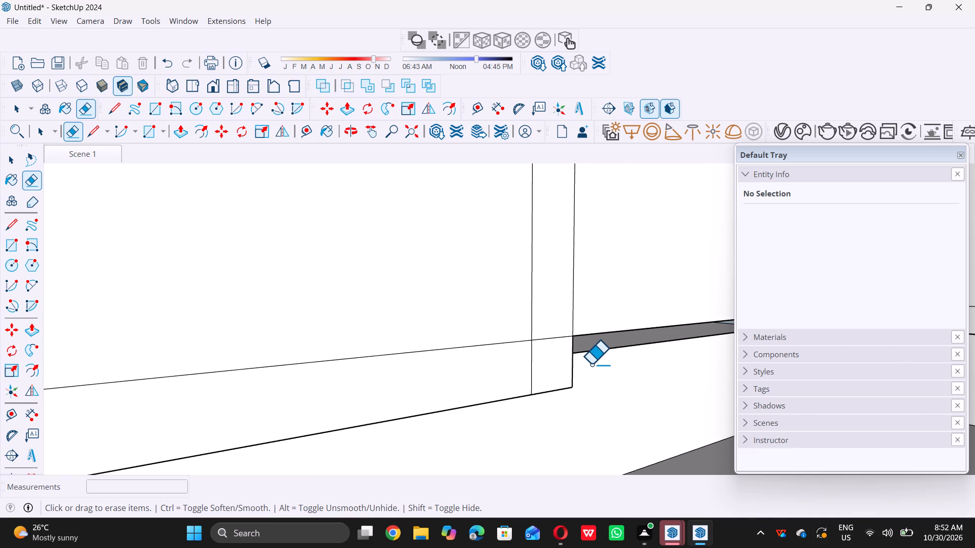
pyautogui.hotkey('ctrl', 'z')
# Erase both border-crossing edges and the closing bottom edge at the last divider strip, nearest the room corner.
pyautogui.scroll(3, 569, 358)
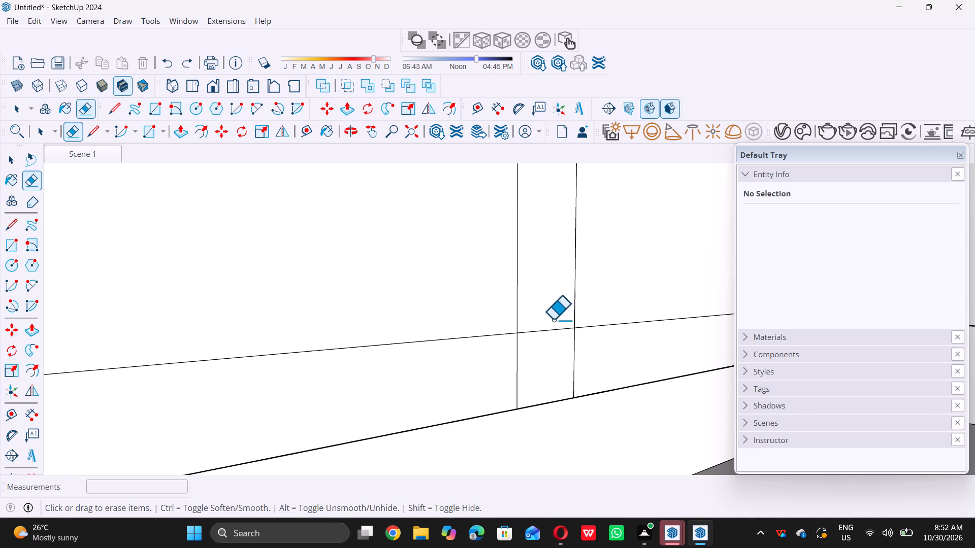
pyautogui.moveTo(548, 312); pyautogui.dragTo(568, 375)
pyautogui.click(571, 374)
pyautogui.moveTo(578, 372); pyautogui.dragTo(588, 369)
pyautogui.click(590, 368)
pyautogui.moveTo(592, 367); pyautogui.dragTo(506, 371)
pyautogui.doubleClick(506, 371)
pyautogui.scroll(-18, 491, 386)
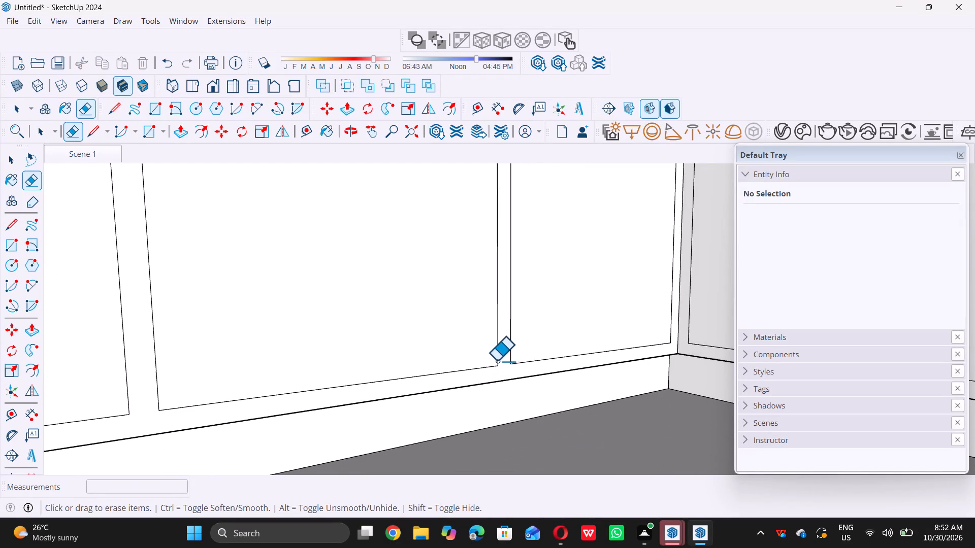
# Erase the border-crossing edge and the closing top edge at the side wall's lower-cabinet divider strip nearest the room corner.
pyautogui.scroll(-10, 498, 359)
pyautogui.scroll(-4, 634, 412)
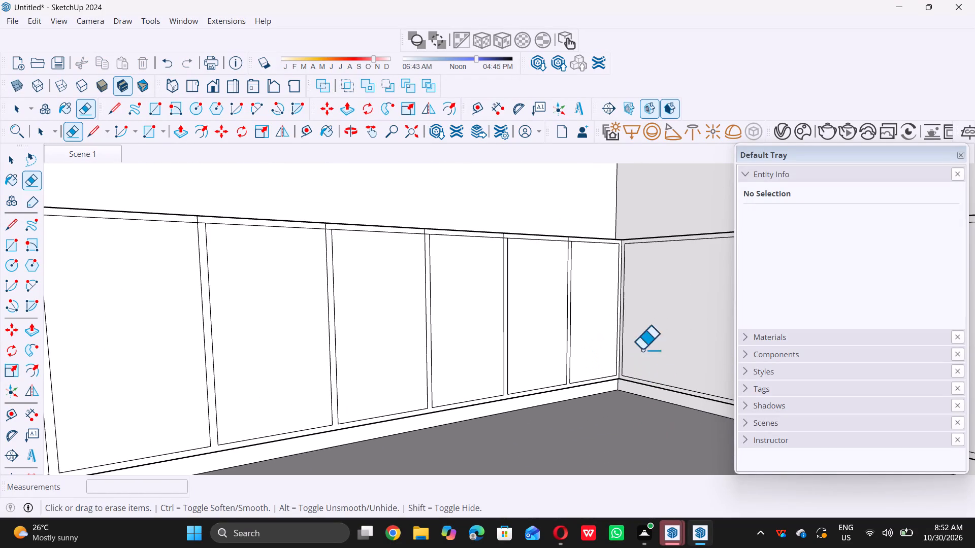
pyautogui.scroll(15, 574, 238)
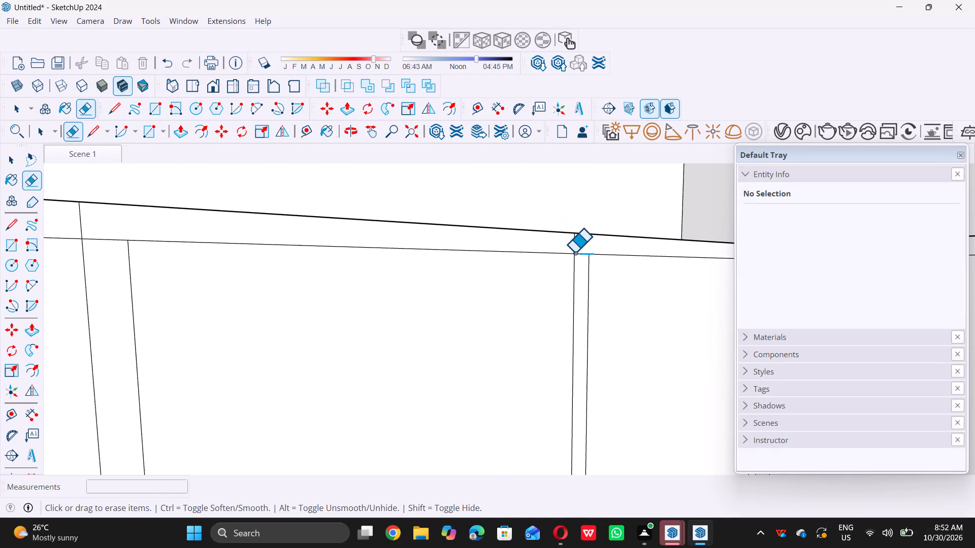
pyautogui.scroll(2, 574, 252)
pyautogui.click(573, 243)
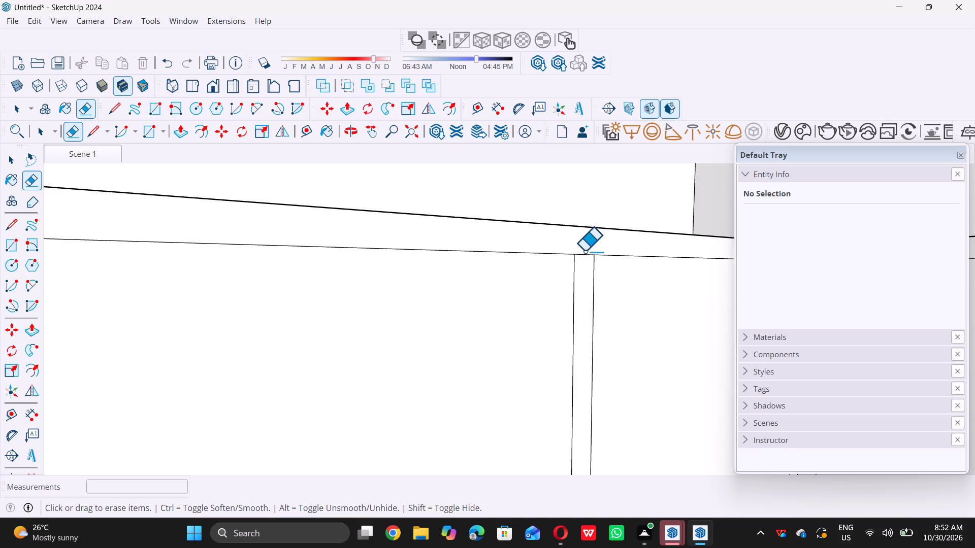
pyautogui.click(581, 254)
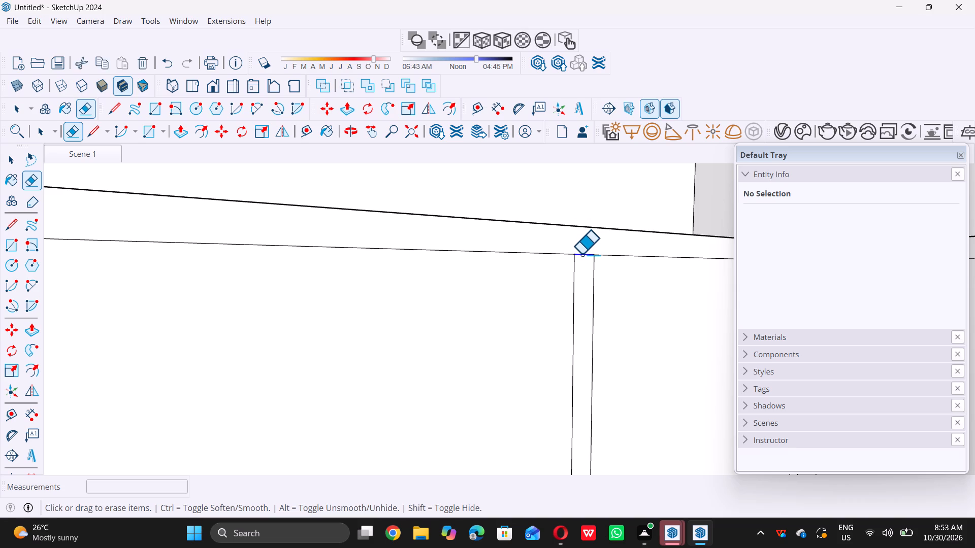
# Erase the border-crossing edge and the closing top edge at the second lower-cabinet divider strip from the room corner.
pyautogui.scroll(-14, 694, 239)
pyautogui.scroll(2, 528, 268)
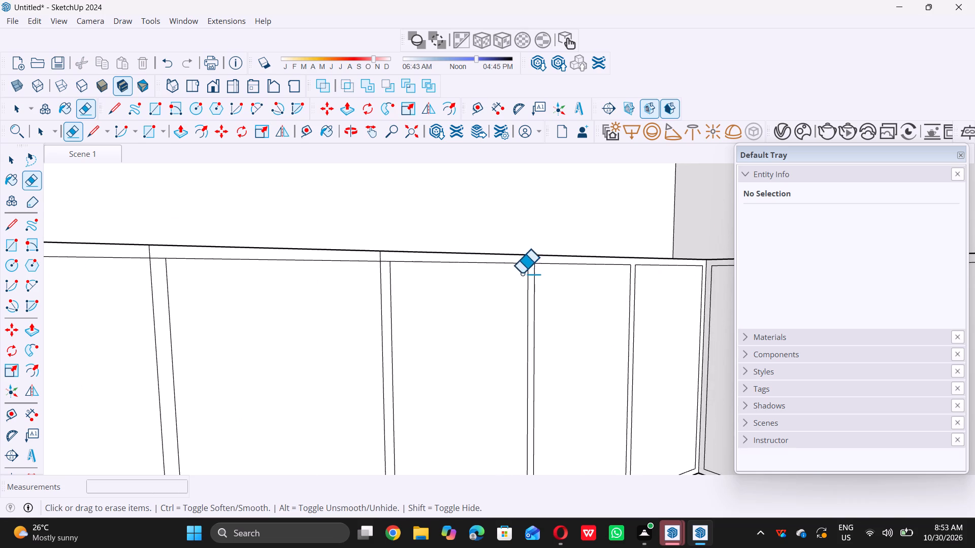
pyautogui.scroll(17, 522, 273)
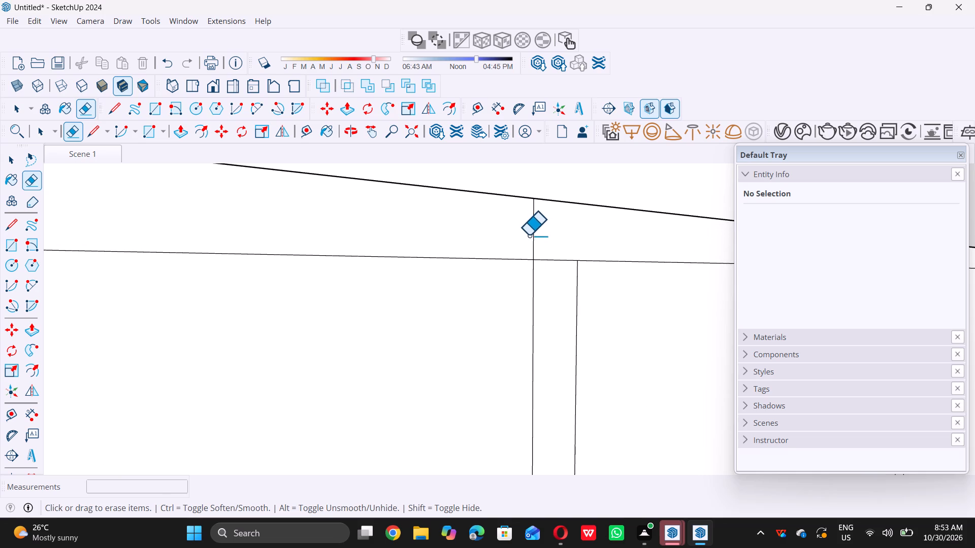
pyautogui.moveTo(525, 229); pyautogui.dragTo(551, 268)
pyautogui.click(551, 268)
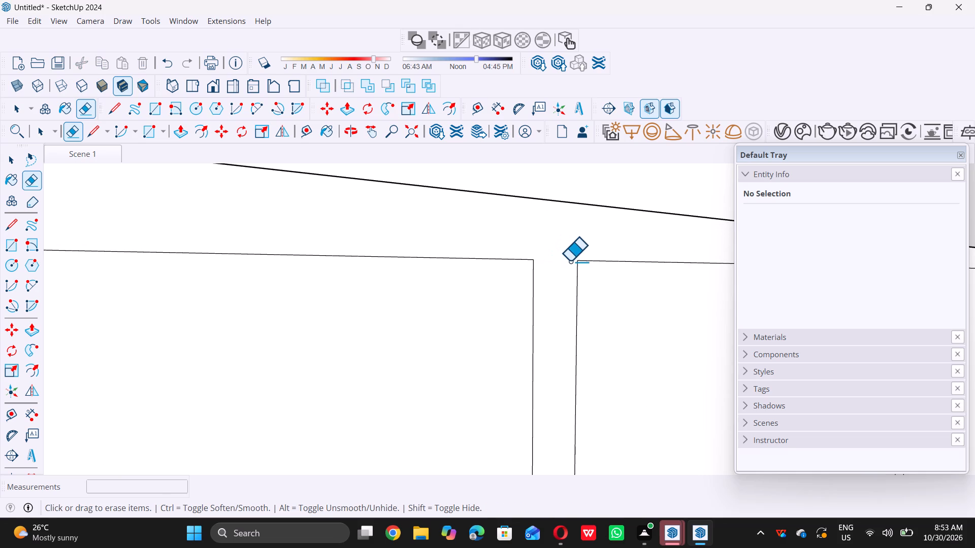
# Erase the border-crossing edge and the closing top edge at the third lower-cabinet divider strip from the room corner.
pyautogui.scroll(-19, 570, 261)
pyautogui.scroll(6, 441, 259)
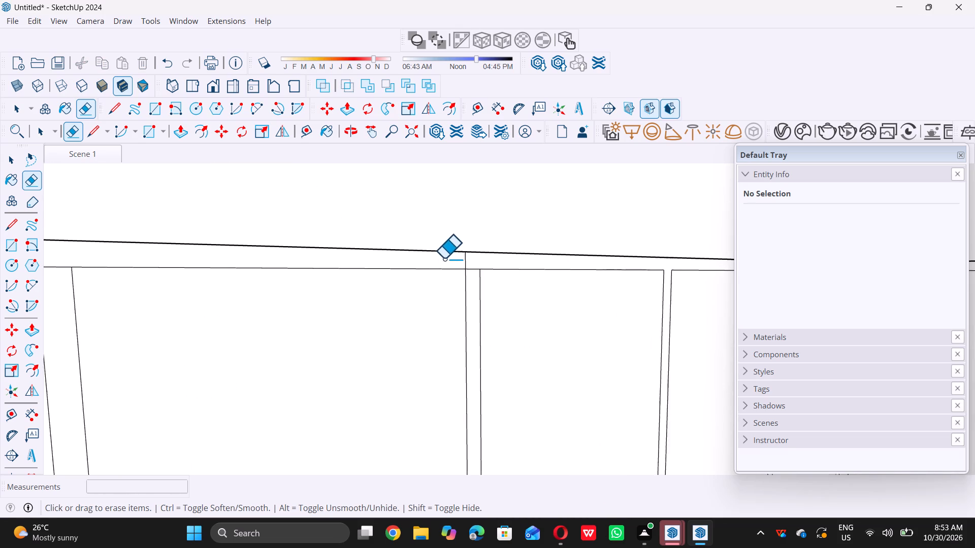
pyautogui.scroll(15, 460, 275)
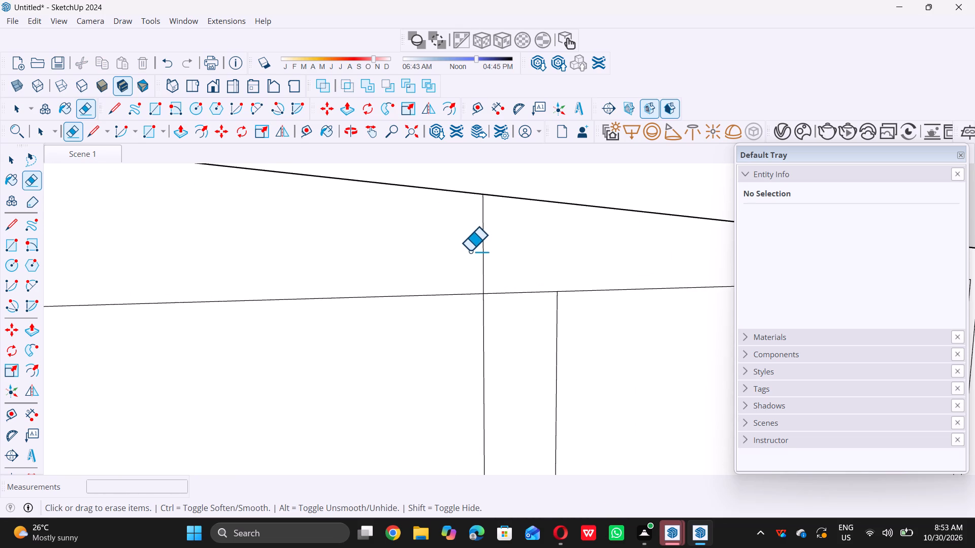
pyautogui.moveTo(467, 245); pyautogui.dragTo(511, 308)
pyautogui.click(511, 308)
pyautogui.scroll(-7, 541, 290)
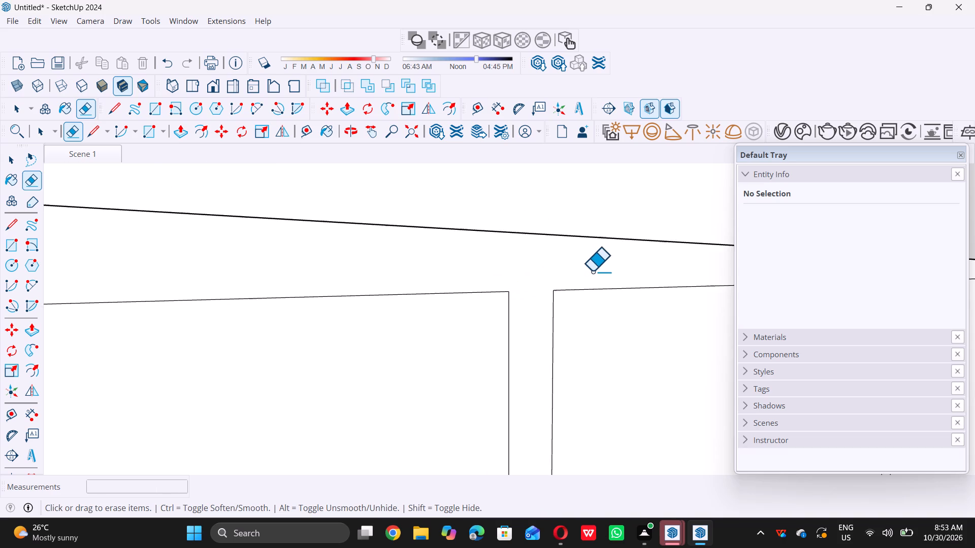
# Erase the border-crossing edge and the closing top edge at the fourth lower-cabinet divider strip from the room corner.
pyautogui.scroll(-20, 592, 271)
pyautogui.scroll(-1, 592, 271)
pyautogui.scroll(6, 487, 312)
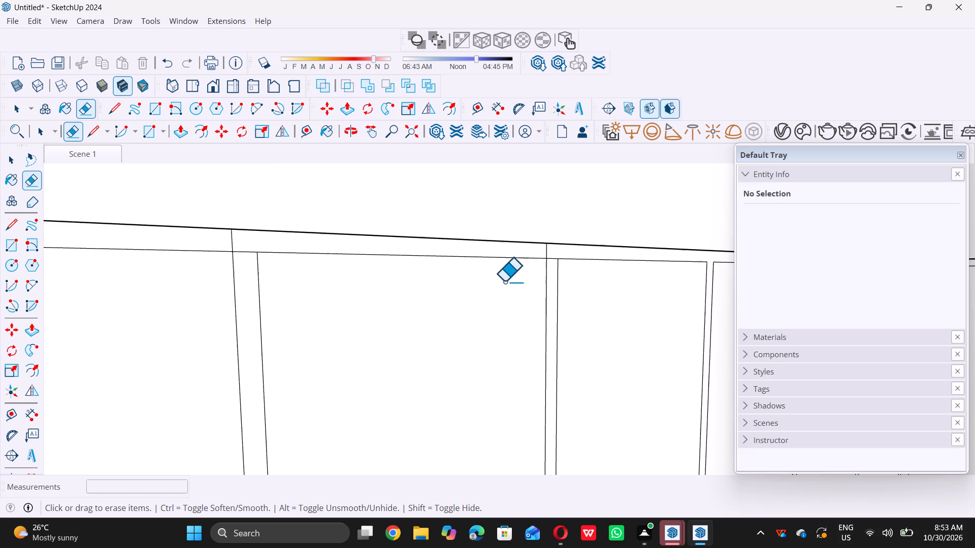
pyautogui.scroll(14, 541, 252)
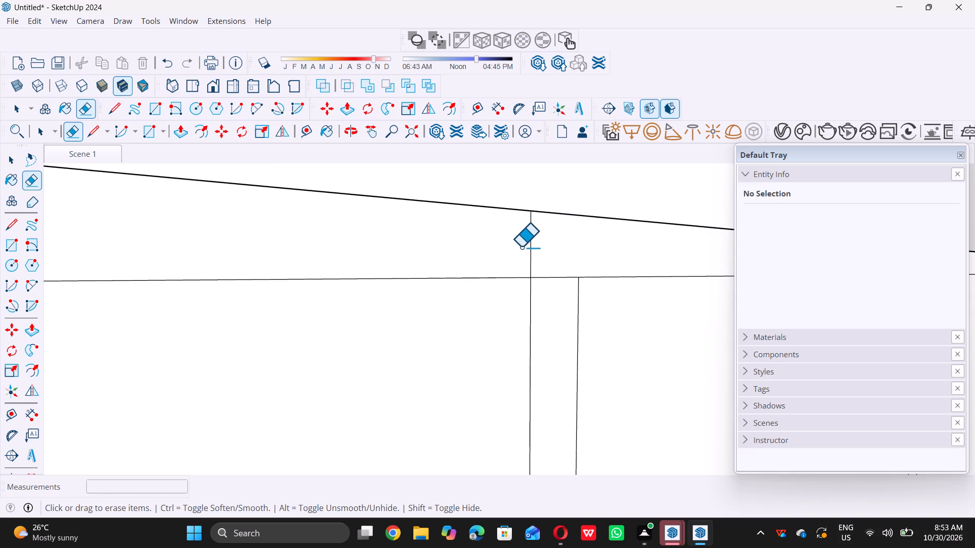
pyautogui.doubleClick(516, 240)
pyautogui.moveTo(520, 242); pyautogui.dragTo(559, 288)
pyautogui.scroll(-7, 555, 283)
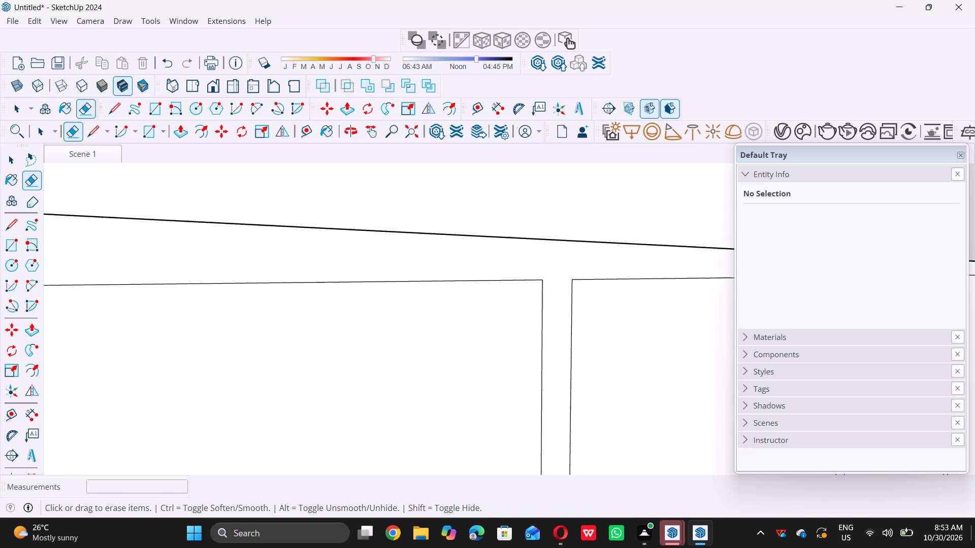
# Erase the border-crossing edge and the closing top edge at the fifth lower-cabinet divider strip from the room corner.
pyautogui.scroll(-6, 974, 547)
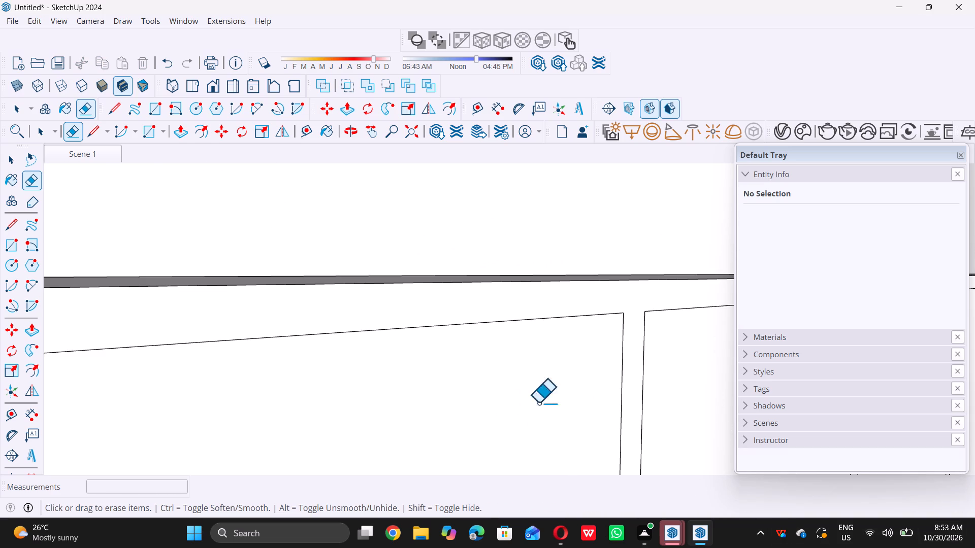
pyautogui.scroll(-5, 455, 377)
pyautogui.scroll(-6, 522, 287)
pyautogui.scroll(-3, 570, 282)
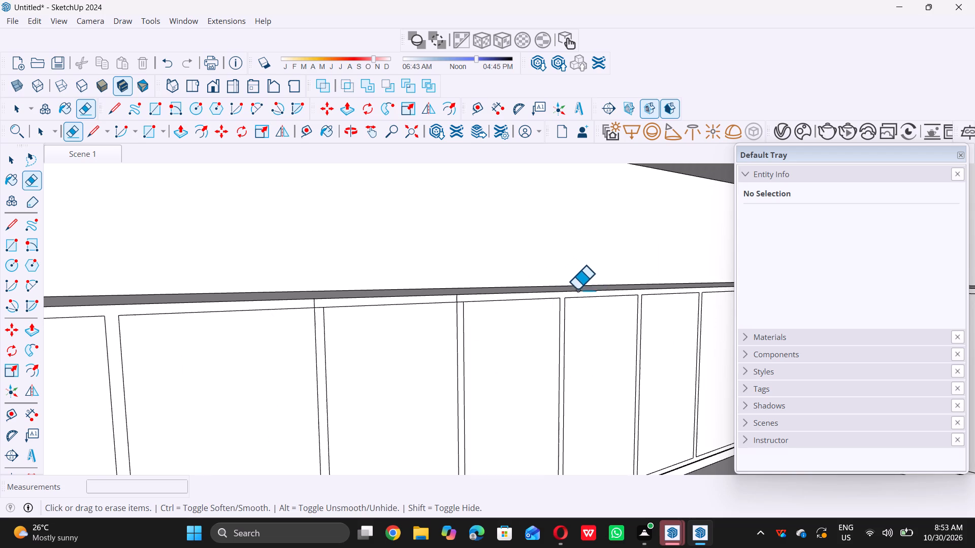
pyautogui.scroll(17, 445, 315)
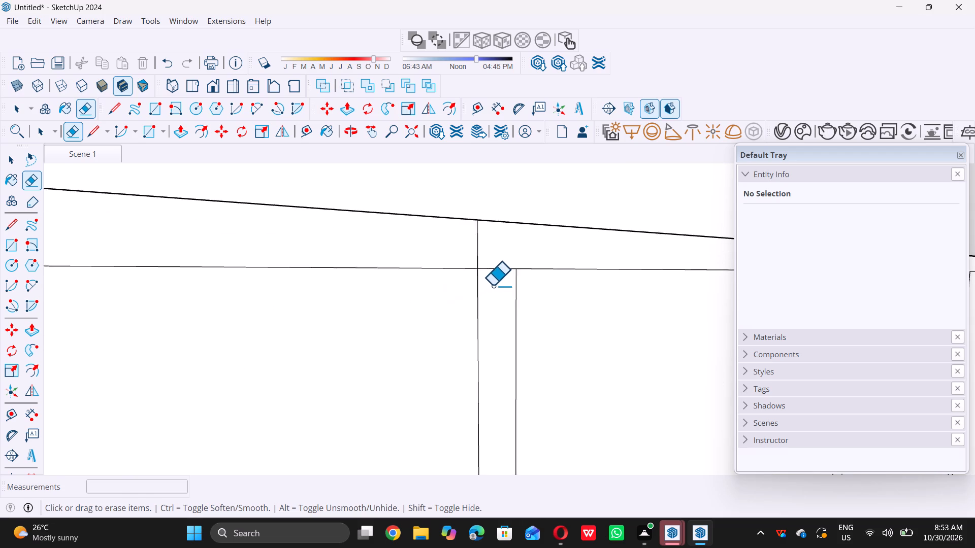
pyautogui.scroll(7, 493, 285)
pyautogui.moveTo(452, 205); pyautogui.dragTo(467, 218)
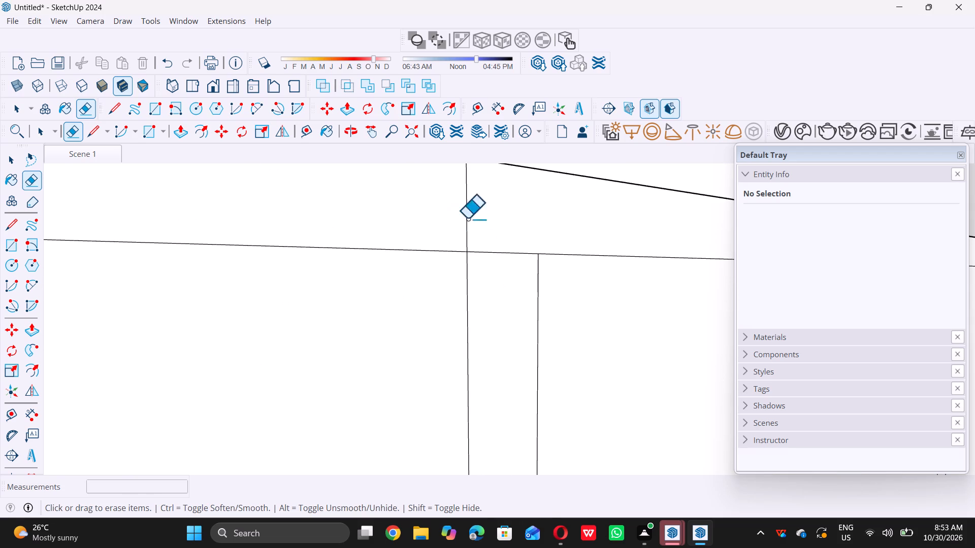
pyautogui.moveTo(467, 218); pyautogui.dragTo(496, 271)
pyautogui.click(496, 271)
# Erase the border-crossing edge and the closing top edge at the sixth lower-cabinet divider strip from the room corner.
pyautogui.scroll(-14, 500, 288)
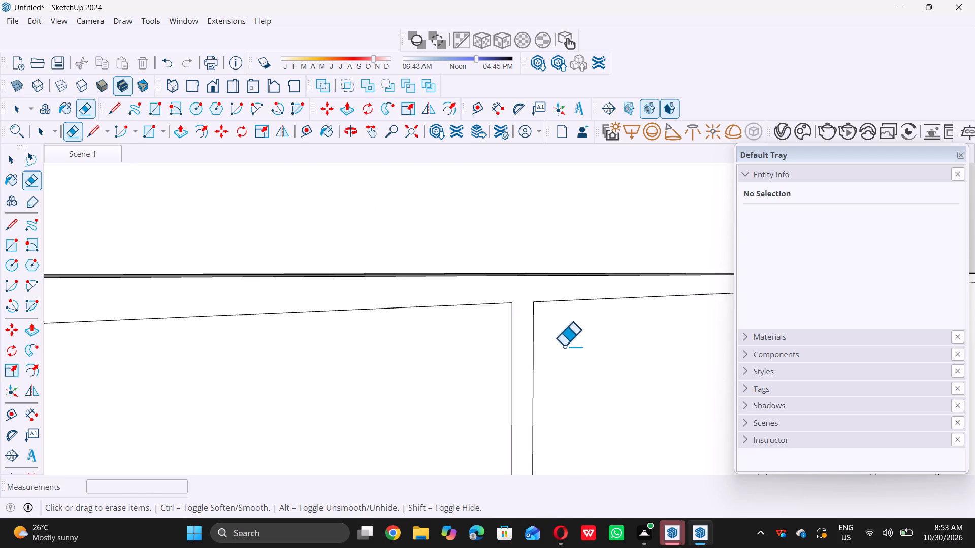
pyautogui.scroll(-8, 564, 346)
pyautogui.scroll(5, 271, 352)
pyautogui.scroll(8, 317, 357)
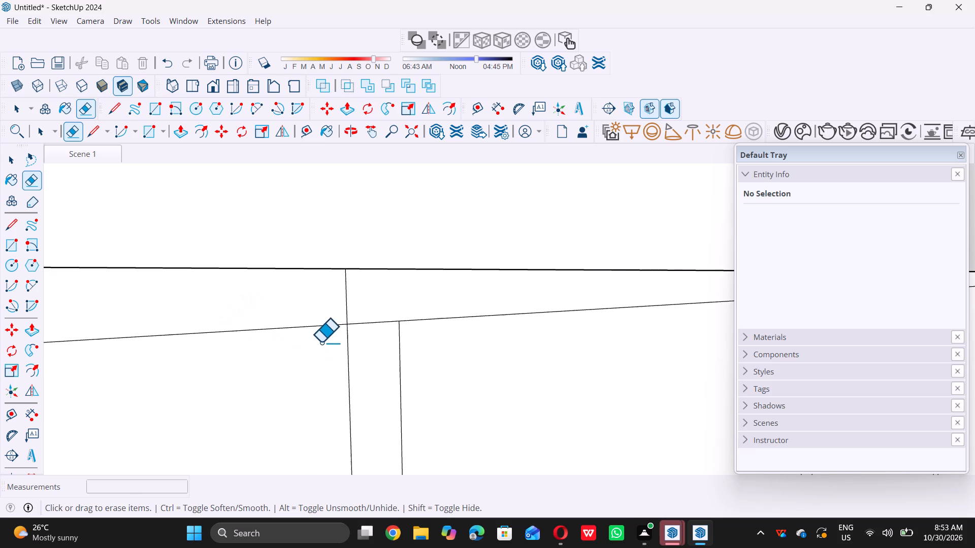
pyautogui.doubleClick(334, 285)
pyautogui.moveTo(336, 286); pyautogui.dragTo(373, 339)
pyautogui.scroll(-6, 383, 336)
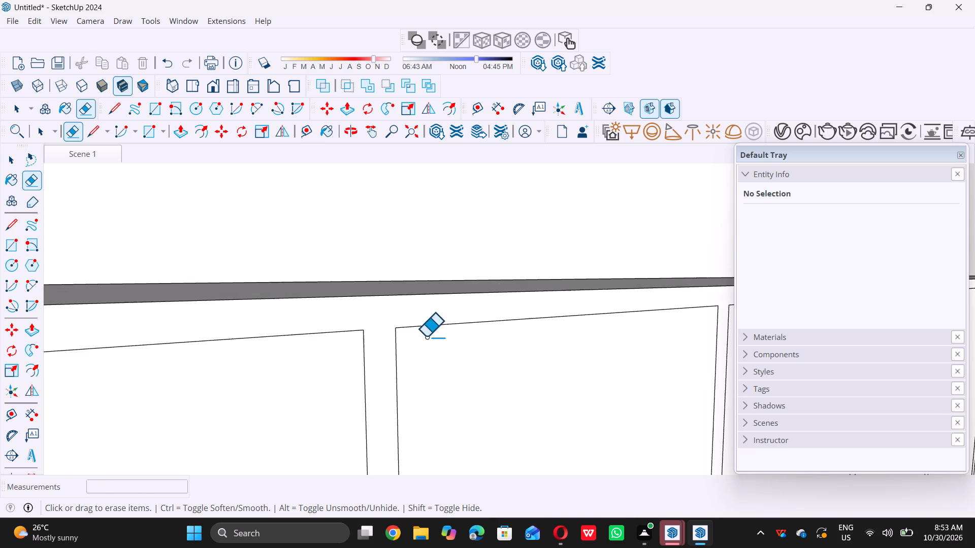
# Examine the door frames of the lower and upper cabinets on both walls for leftover stray edges.
pyautogui.scroll(-15, 426, 336)
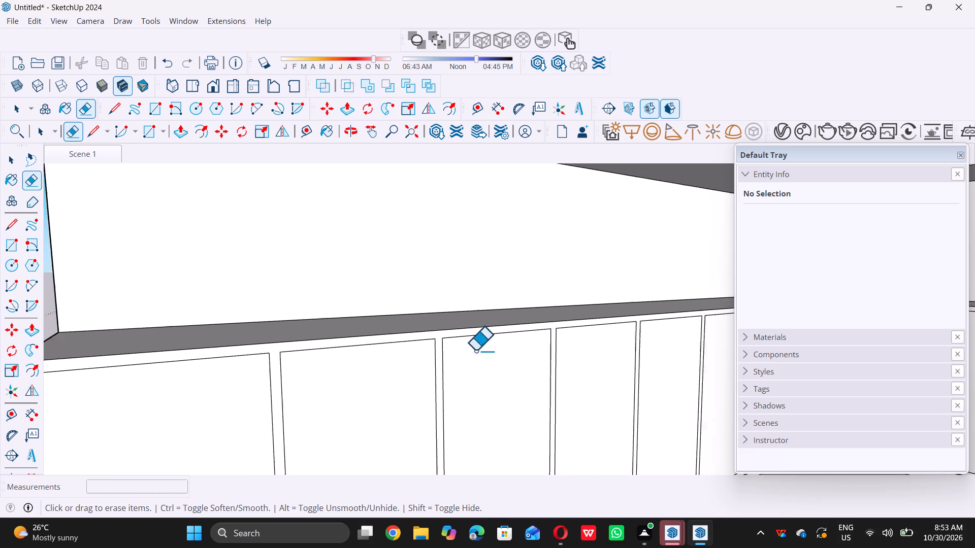
pyautogui.scroll(-12, 475, 350)
pyautogui.scroll(-4, 453, 276)
pyautogui.moveTo(451, 301); pyautogui.dragTo(595, 334, button='middle')
pyautogui.scroll(10, 593, 306)
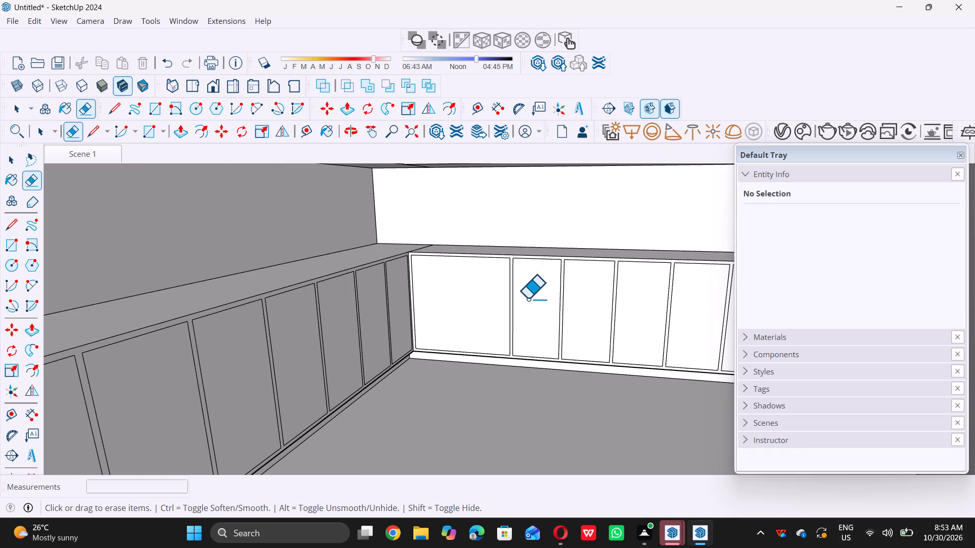
pyautogui.moveTo(527, 306); pyautogui.dragTo(584, 282, button='middle')
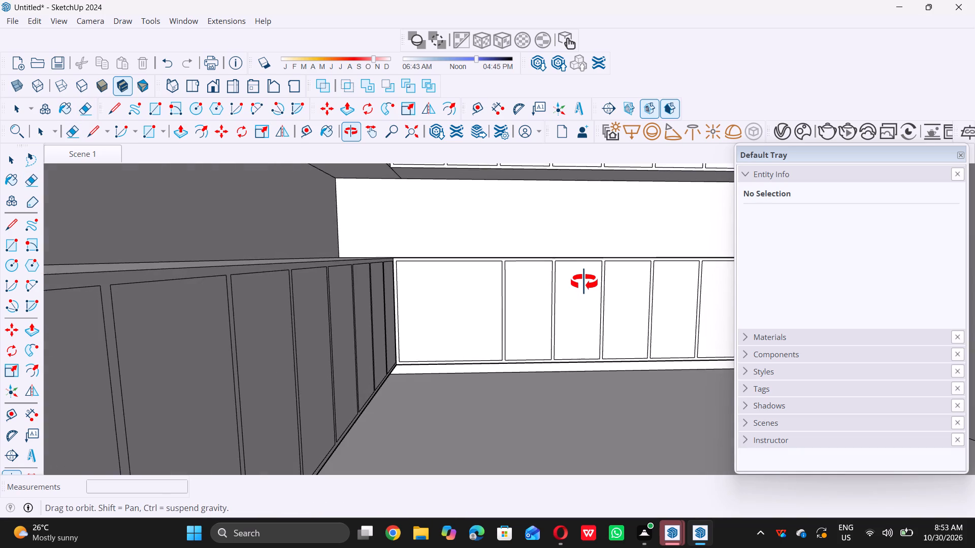
pyautogui.moveTo(584, 282); pyautogui.dragTo(502, 297, button='middle')
pyautogui.scroll(-10, 501, 296)
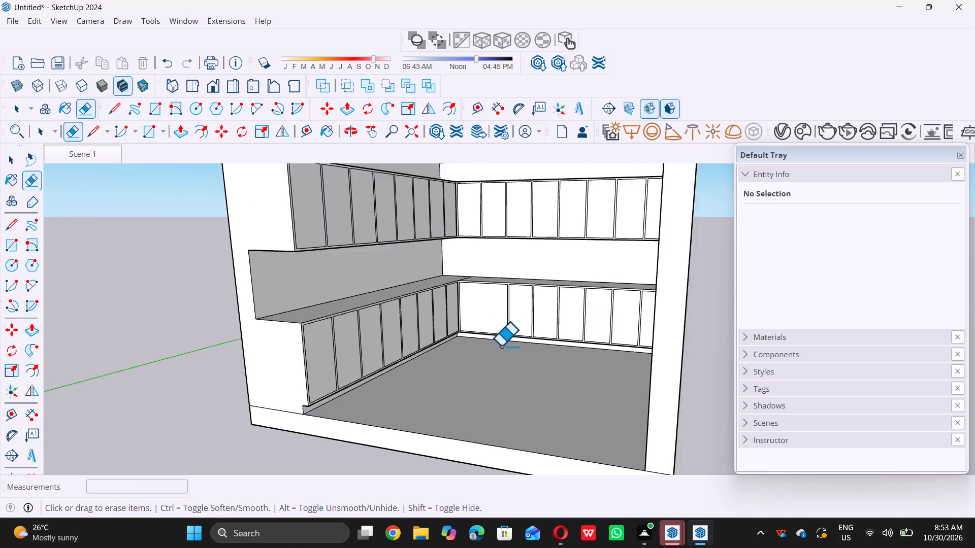
# Pull the continuous door frame face of the side-wall upper cabinets outward by 0.5" with Push/Pull.
pyautogui.press('space')
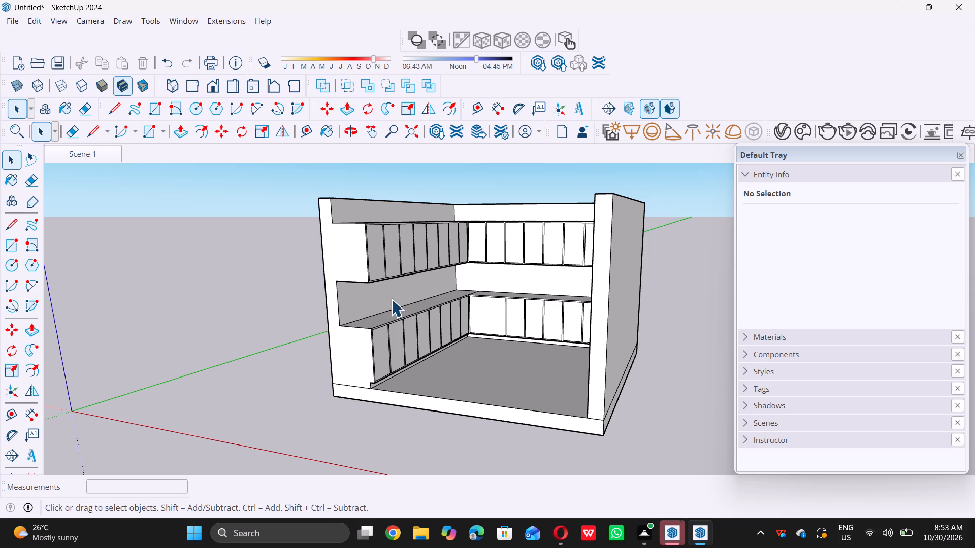
pyautogui.scroll(9, 374, 221)
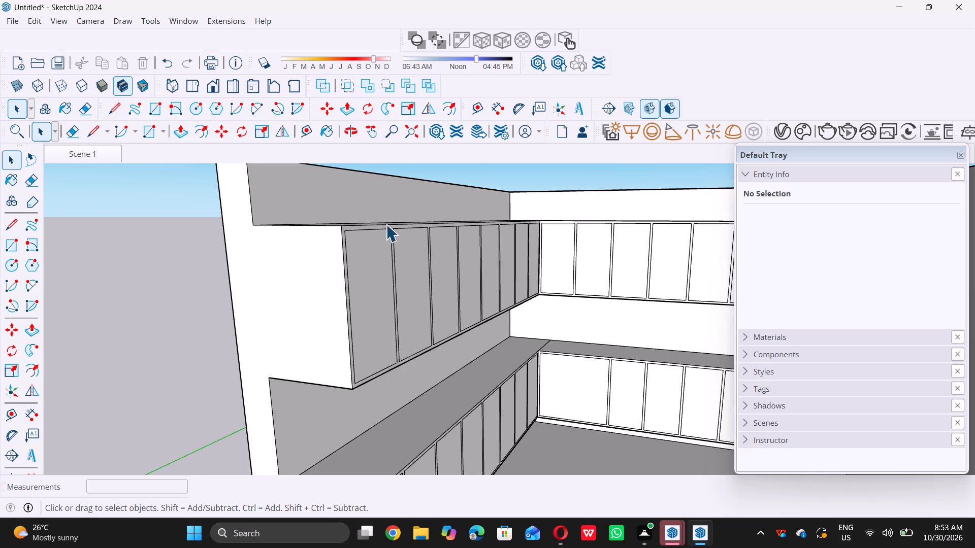
pyautogui.scroll(4, 326, 232)
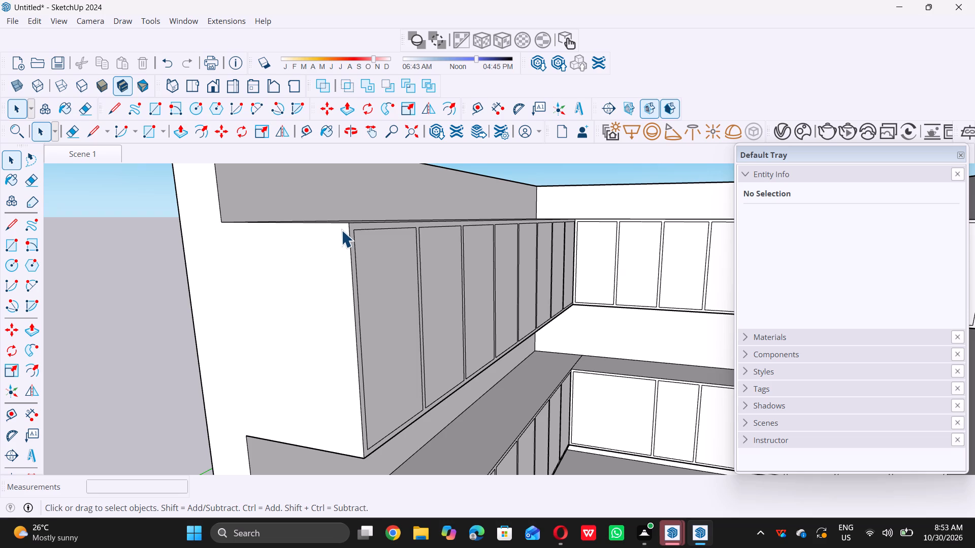
pyautogui.scroll(16, 354, 224)
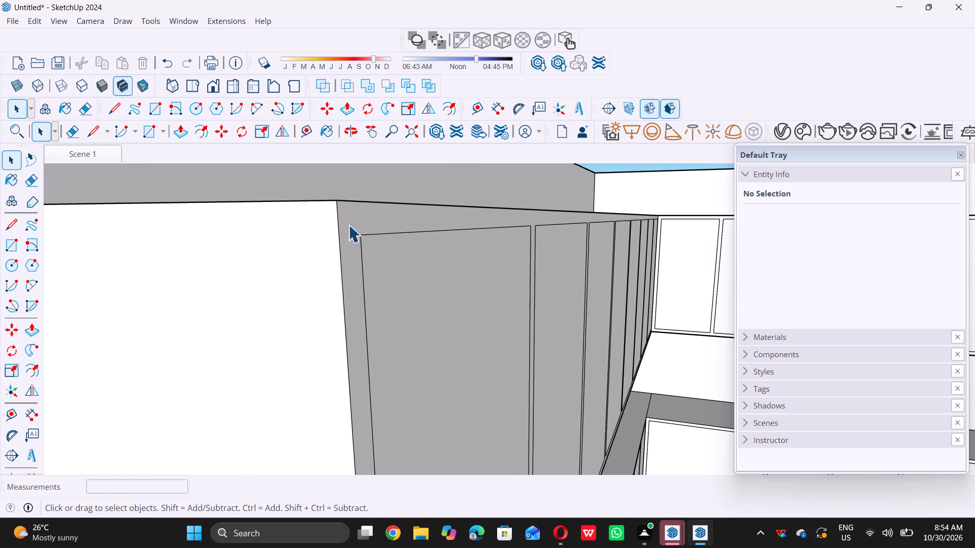
pyautogui.click(348, 225)
pyautogui.press('p')
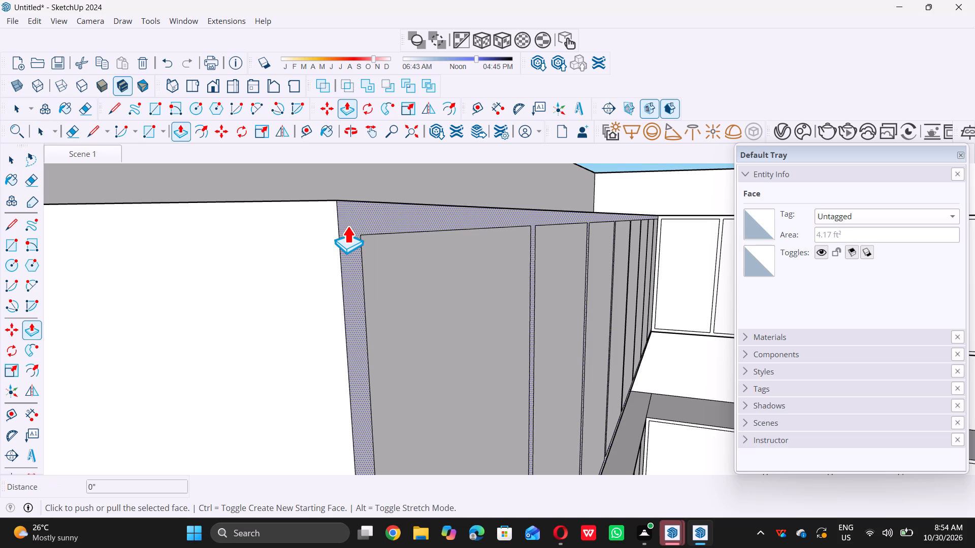
pyautogui.tripleClick(347, 225)
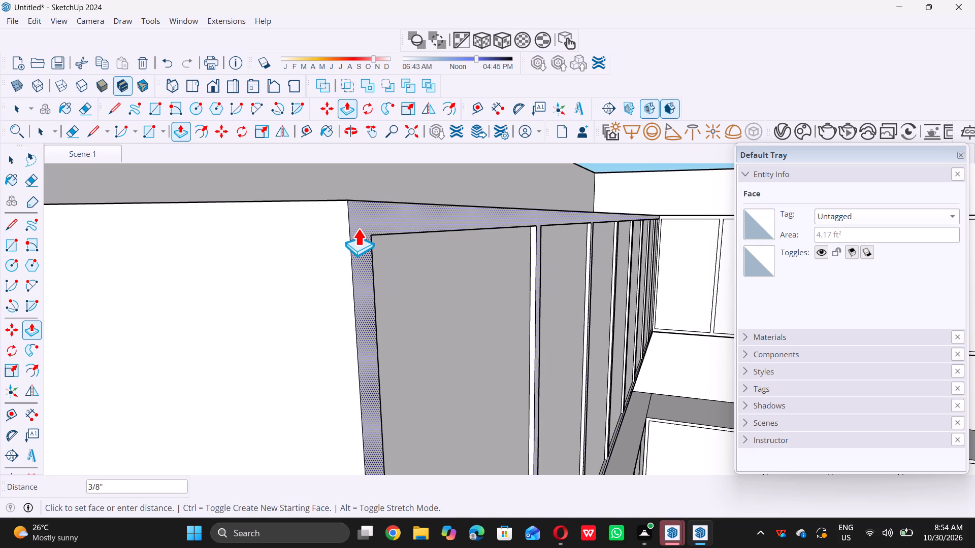
pyautogui.press('0')
pyautogui.press('.')
pyautogui.press('5')
pyautogui.hotkey('shift', '"')
pyautogui.press('Return')
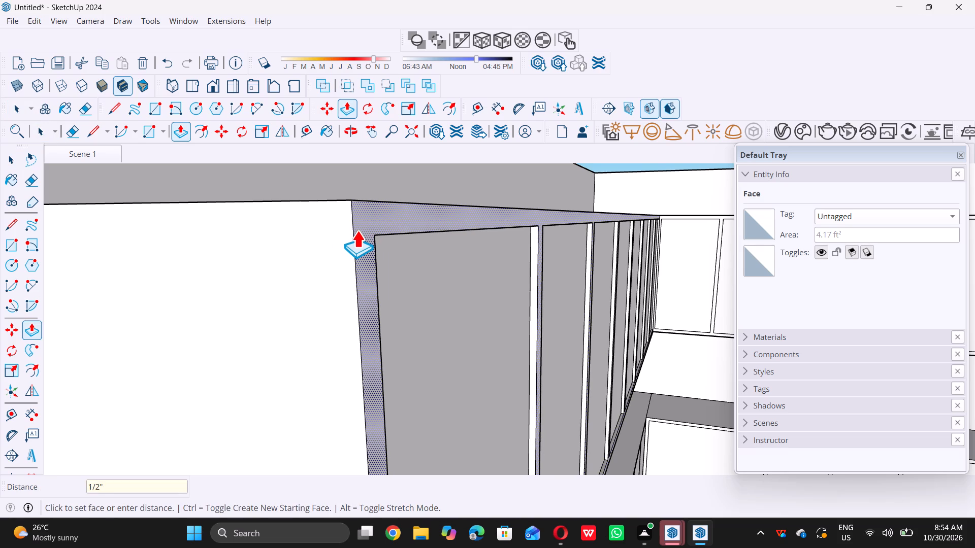
pyautogui.press('space')
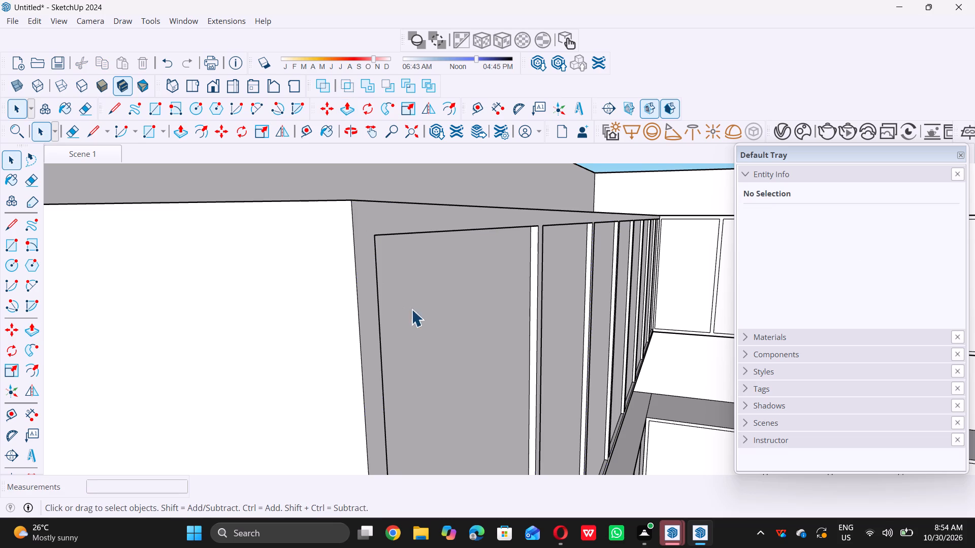
# Pull the continuous door frame face of the back-wall upper cabinets outward by 0.5" with Push/Pull.
pyautogui.scroll(-5, 405, 257)
pyautogui.scroll(-17, 412, 232)
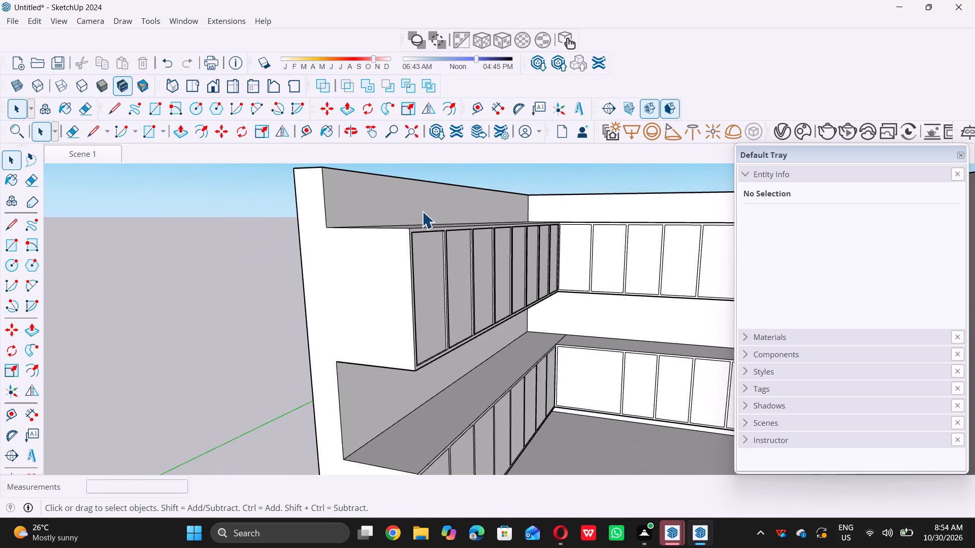
pyautogui.scroll(-8, 422, 211)
pyautogui.moveTo(420, 336); pyautogui.dragTo(407, 327, button='middle')
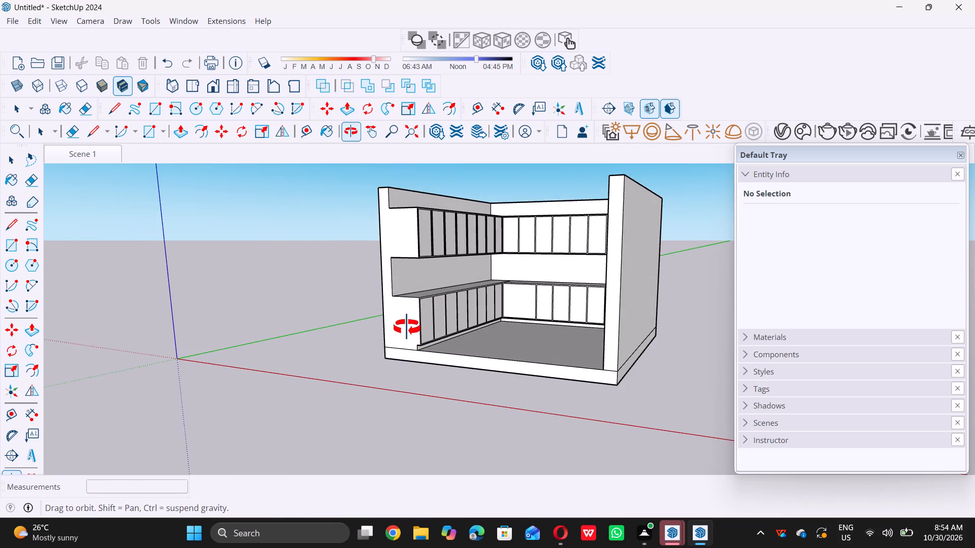
pyautogui.moveTo(407, 327); pyautogui.dragTo(443, 401, button='middle')
pyautogui.scroll(4, 495, 191)
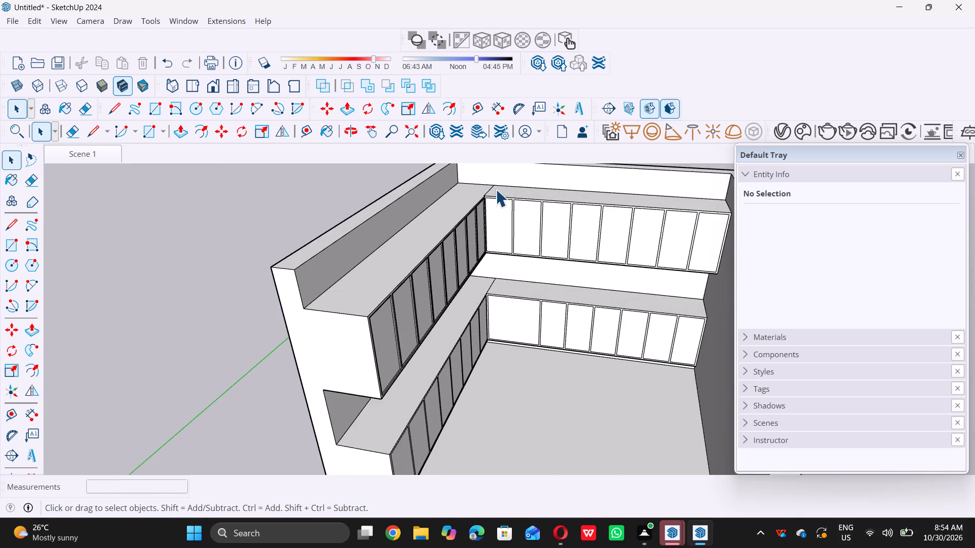
pyautogui.scroll(19, 496, 189)
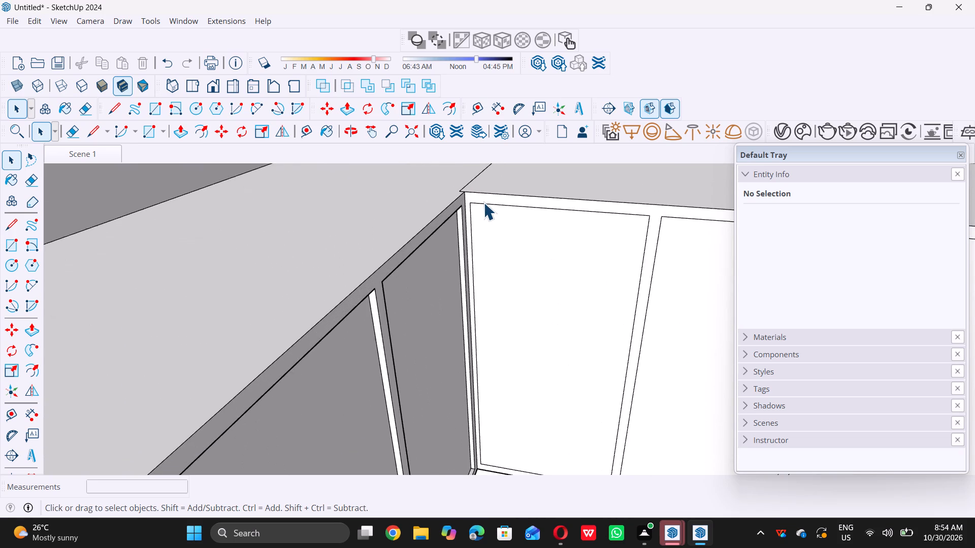
pyautogui.scroll(2, 483, 202)
pyautogui.click(483, 200)
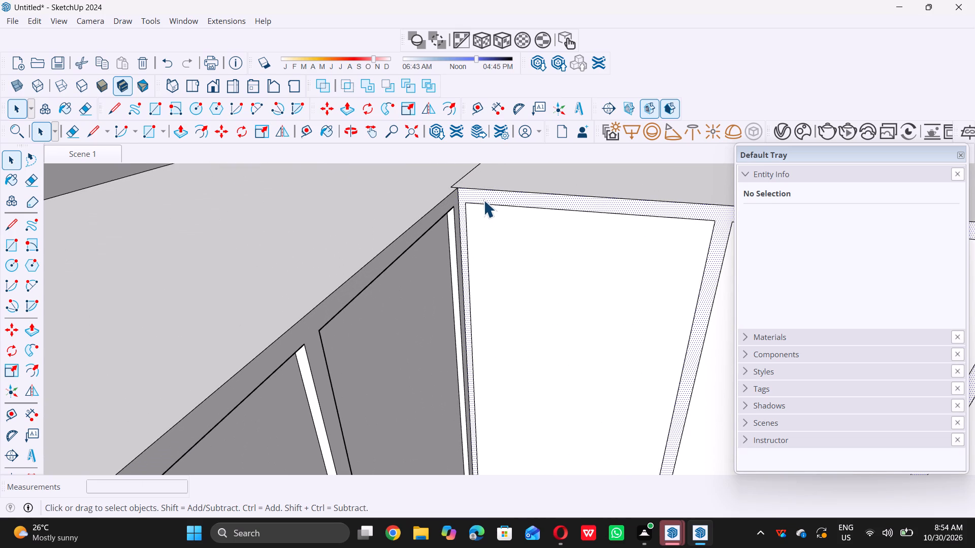
pyautogui.press('p')
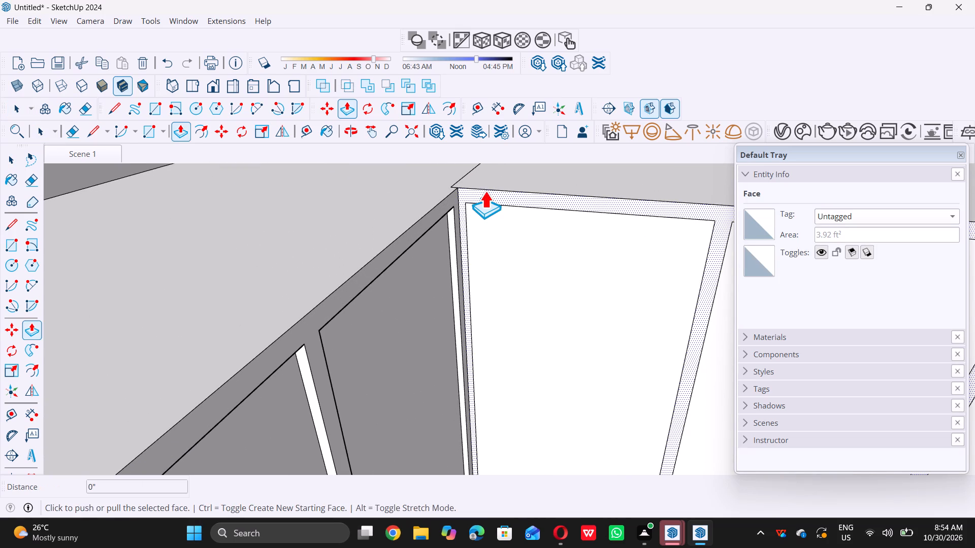
pyautogui.click(485, 191)
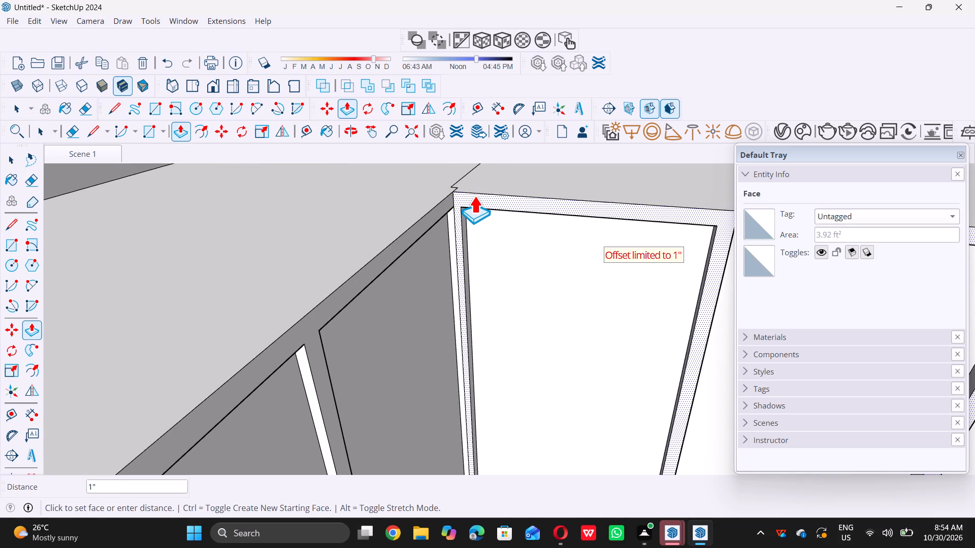
pyautogui.write('0.5')
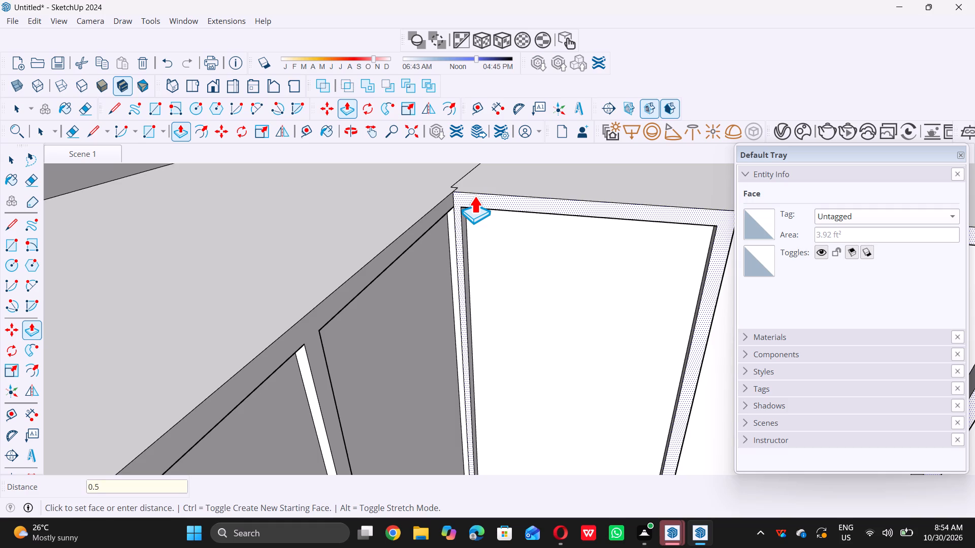
pyautogui.hotkey('shift', '"')
pyautogui.press('Return')
pyautogui.press('space')
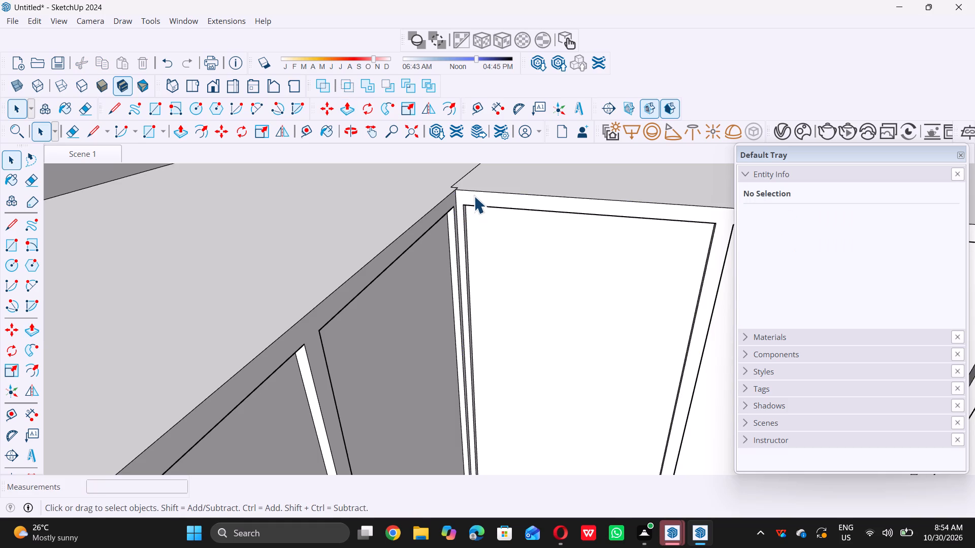
# Pull the continuous door frame face of the side-wall lower cabinets outward by 0.5" with Push/Pull.
pyautogui.scroll(-20, 455, 202)
pyautogui.scroll(-1, 455, 202)
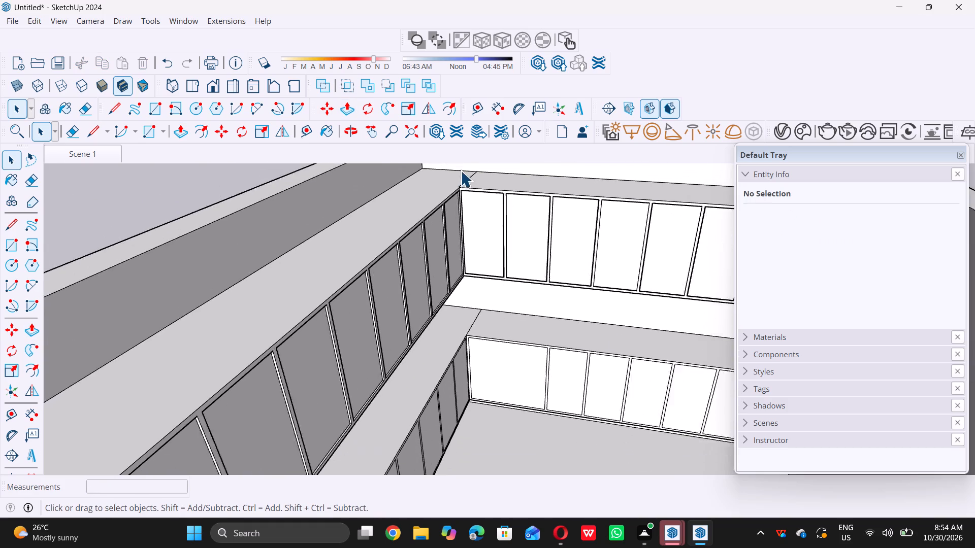
pyautogui.scroll(-6, 461, 170)
pyautogui.scroll(-6, 419, 220)
pyautogui.moveTo(399, 335); pyautogui.dragTo(399, 333, button='middle')
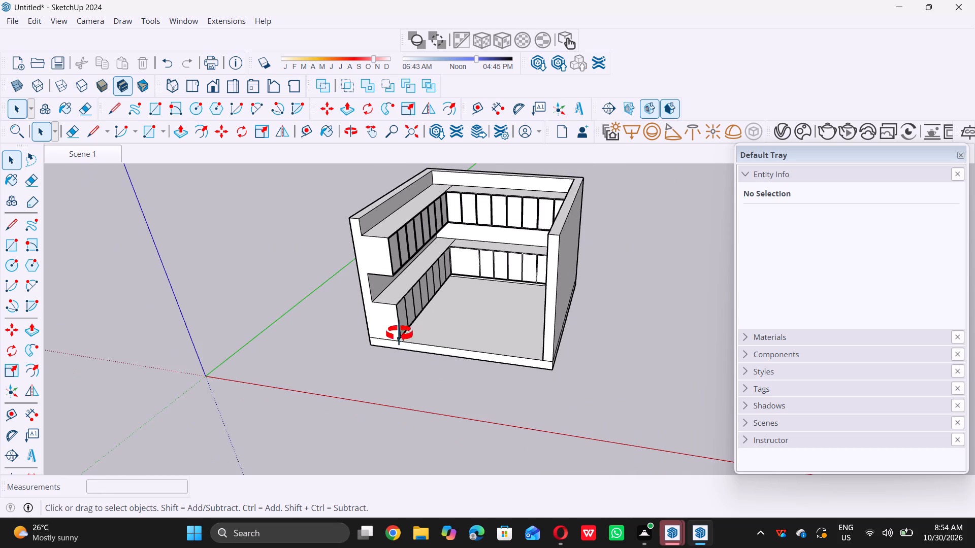
pyautogui.moveTo(399, 333); pyautogui.dragTo(378, 276, button='middle')
pyautogui.scroll(3, 397, 297)
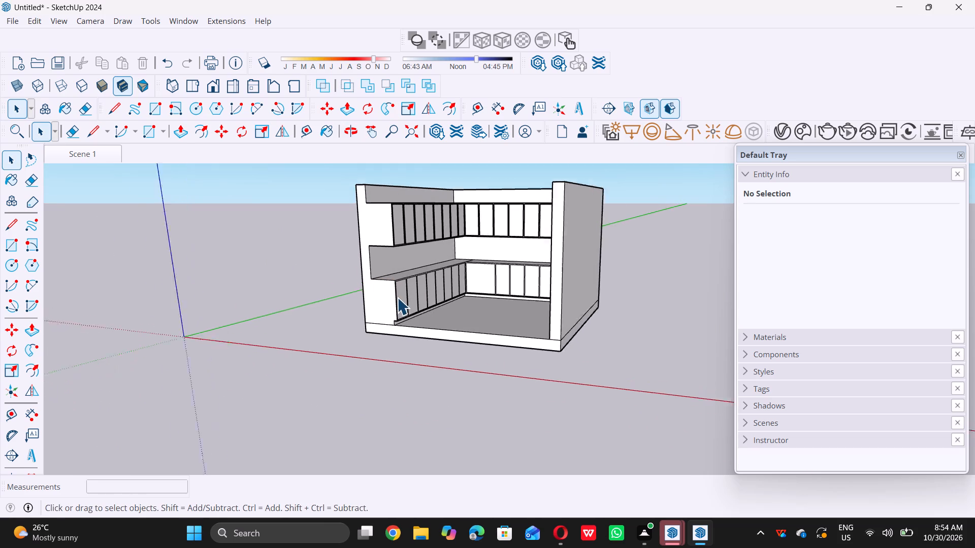
pyautogui.scroll(10, 397, 297)
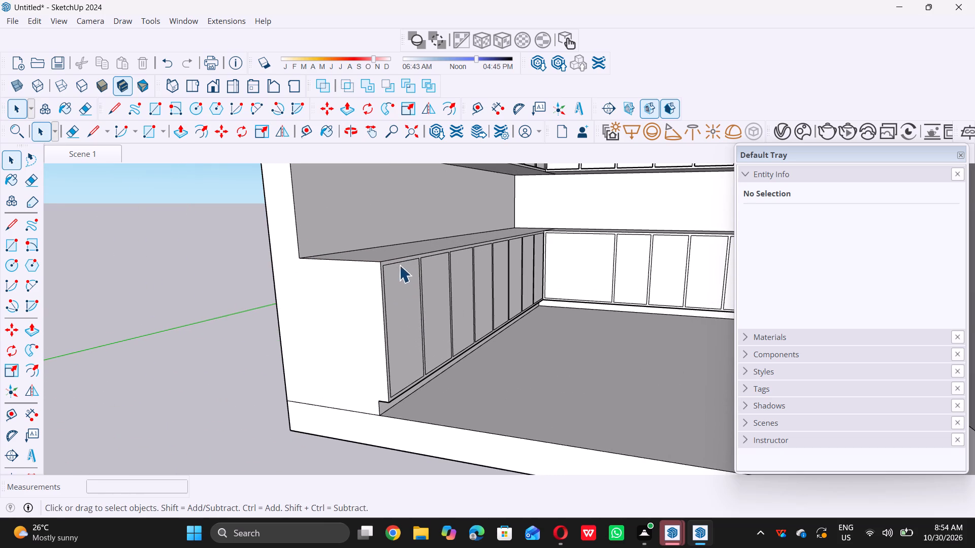
pyautogui.scroll(13, 395, 265)
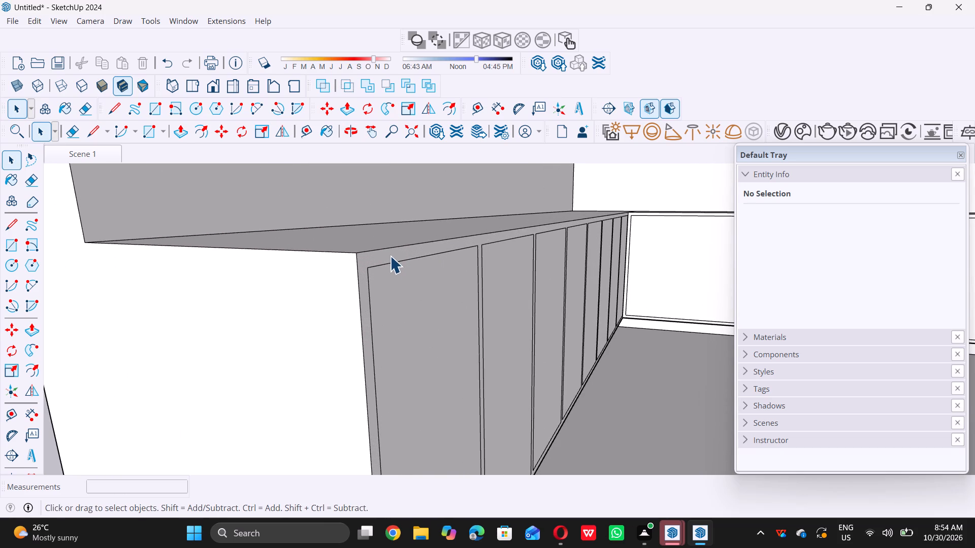
pyautogui.click(390, 256)
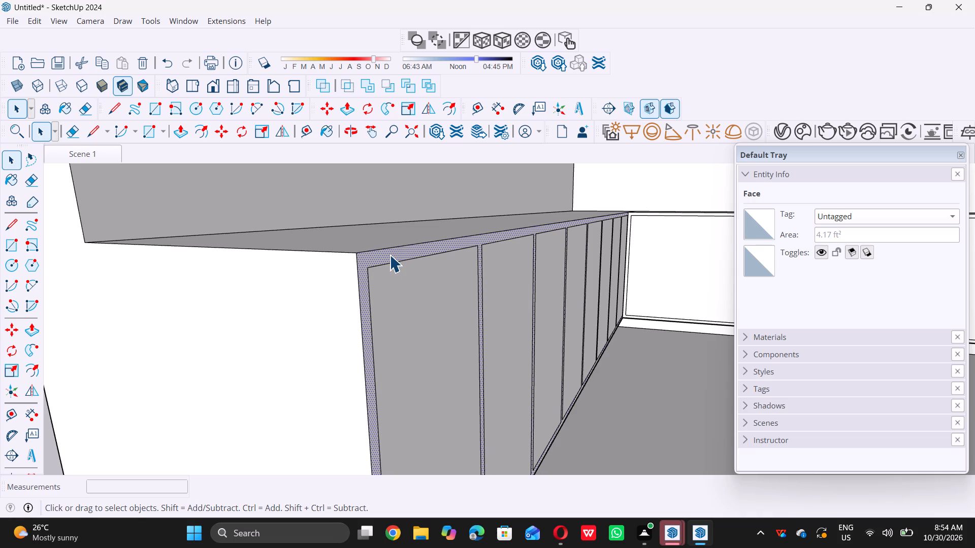
pyautogui.press('p')
pyautogui.click(383, 254)
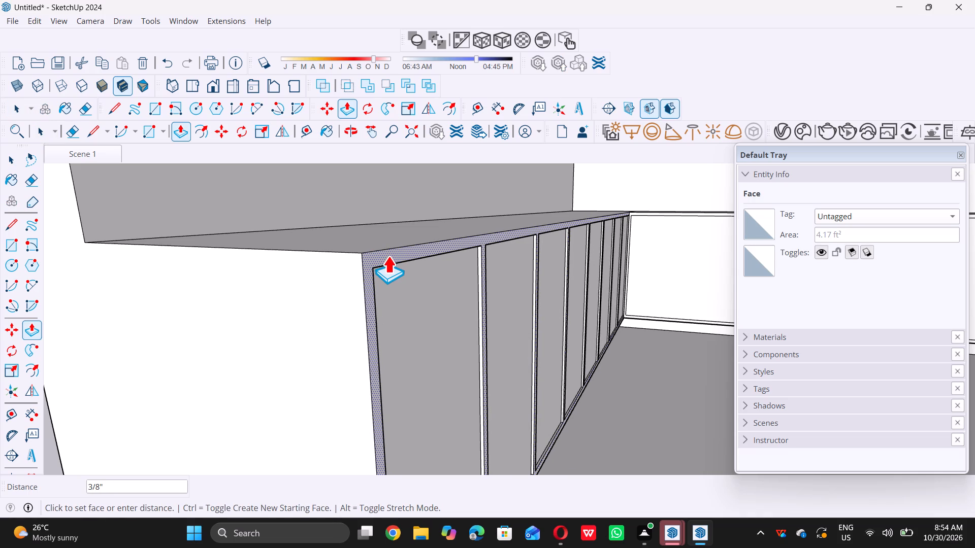
pyautogui.write('0.5')
pyautogui.hotkey('shift', '"')
pyautogui.press('Return')
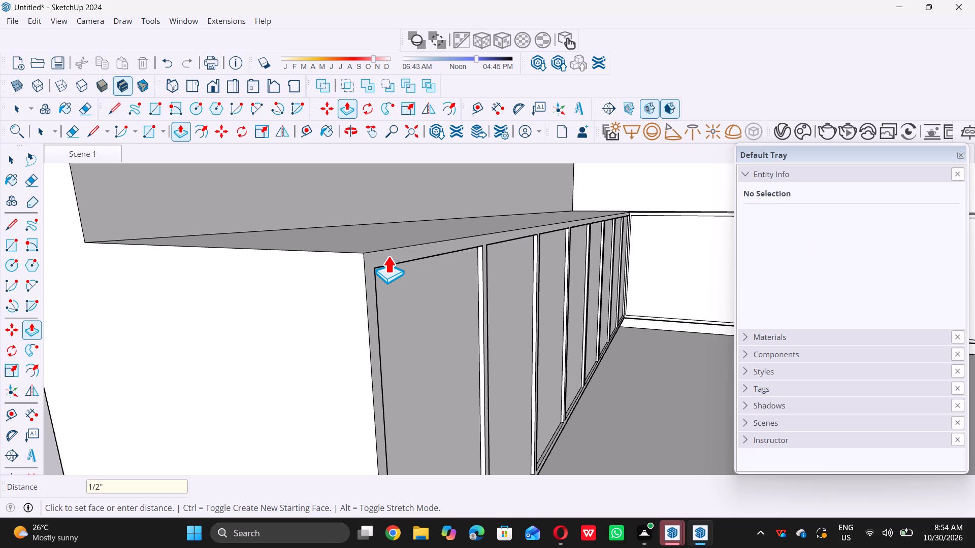
pyautogui.press('space')
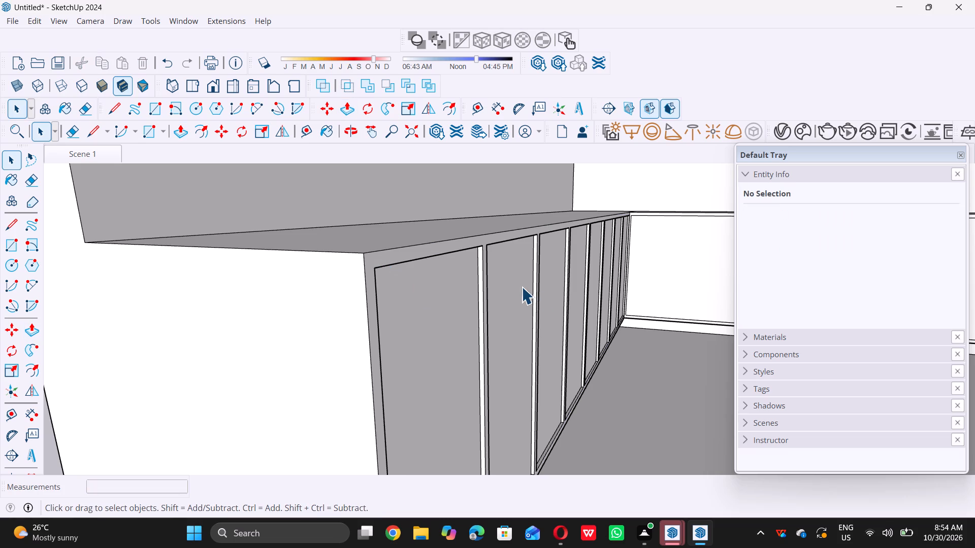
# Copy the bottom edge of the back wall's wide lower corner panel up to its top edge, dividing the span into 3 equal parts.
pyautogui.scroll(-10, 522, 288)
pyautogui.scroll(-3, 517, 384)
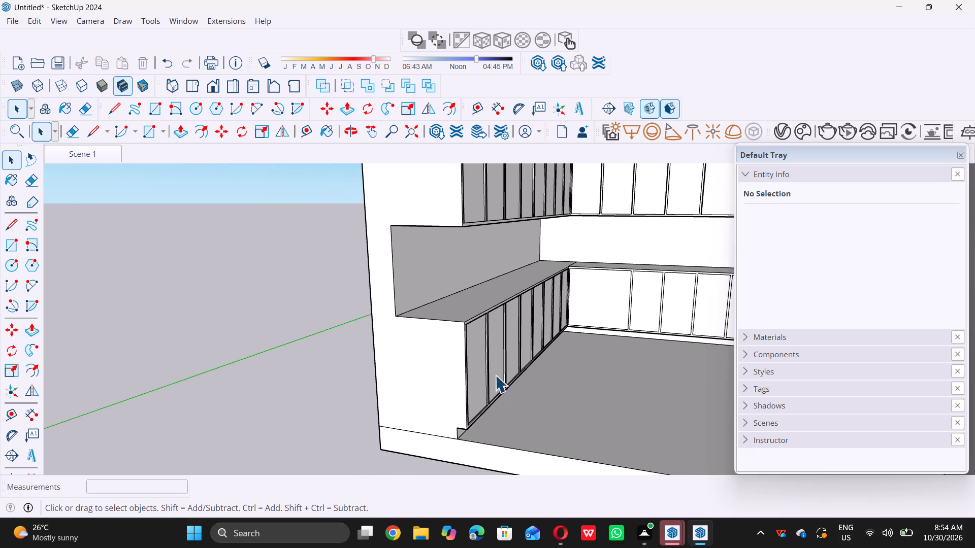
pyautogui.moveTo(614, 313); pyautogui.dragTo(611, 336, button='middle')
pyautogui.scroll(6, 611, 334)
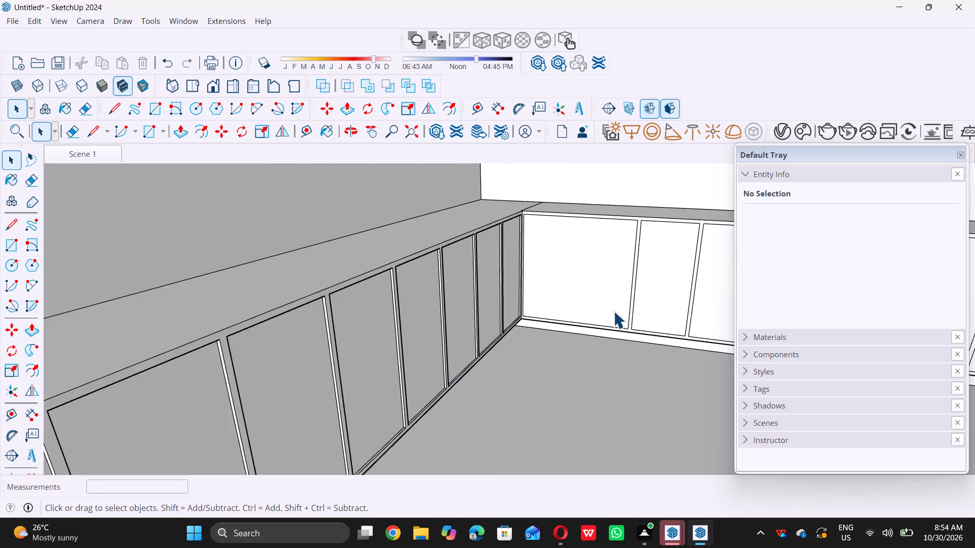
pyautogui.scroll(17, 611, 313)
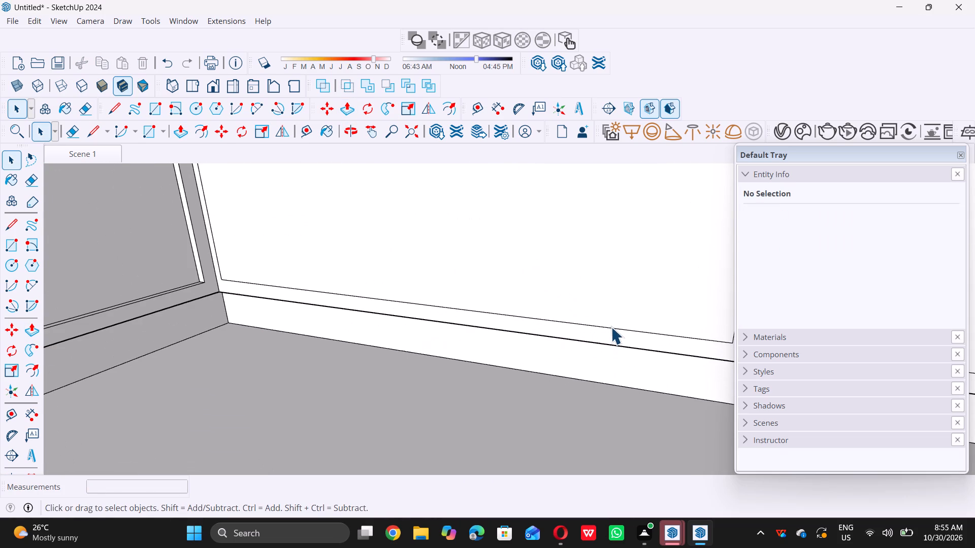
pyautogui.click(613, 327)
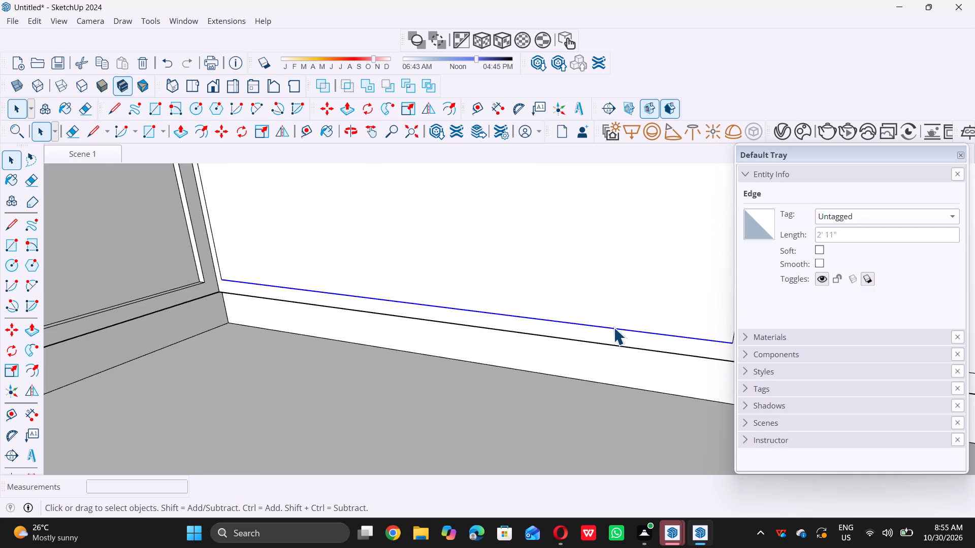
pyautogui.press('m')
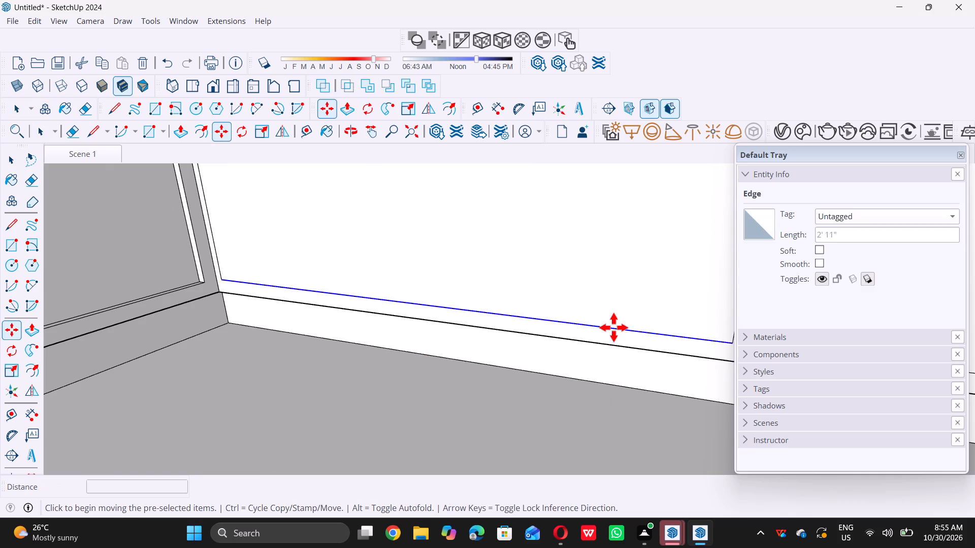
pyautogui.scroll(-7, 613, 328)
pyautogui.scroll(4, 670, 337)
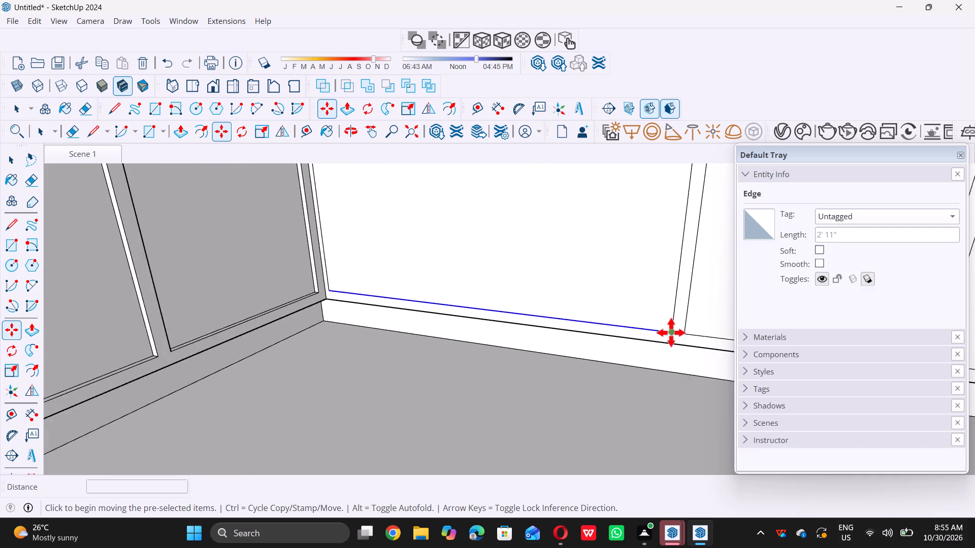
pyautogui.scroll(3, 671, 332)
pyautogui.click(672, 331)
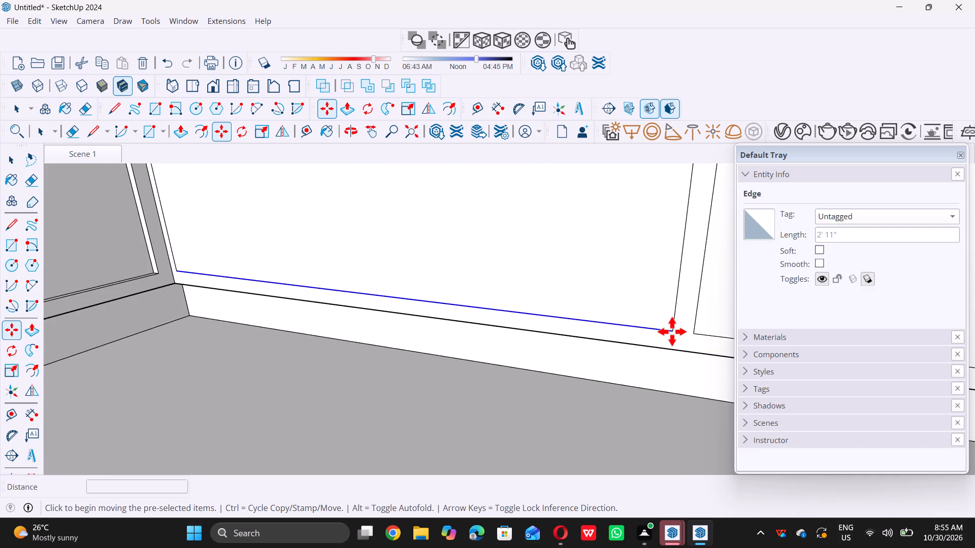
pyautogui.scroll(-12, 670, 333)
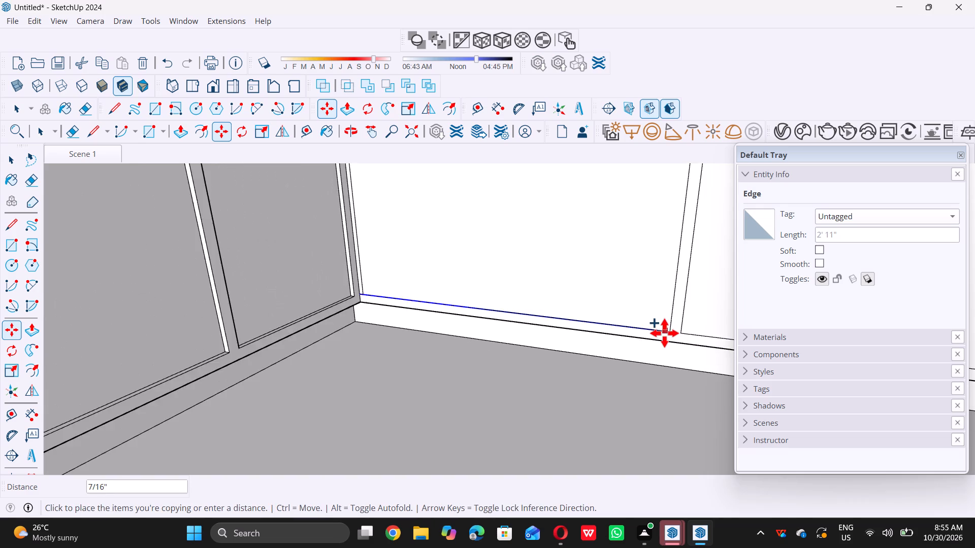
pyautogui.scroll(-11, 664, 333)
pyautogui.scroll(2, 676, 227)
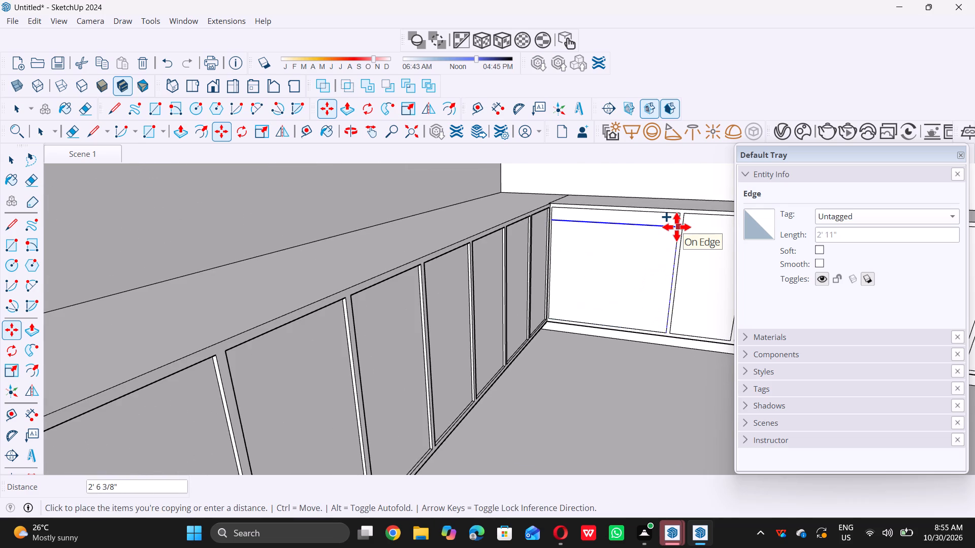
pyautogui.scroll(7, 676, 227)
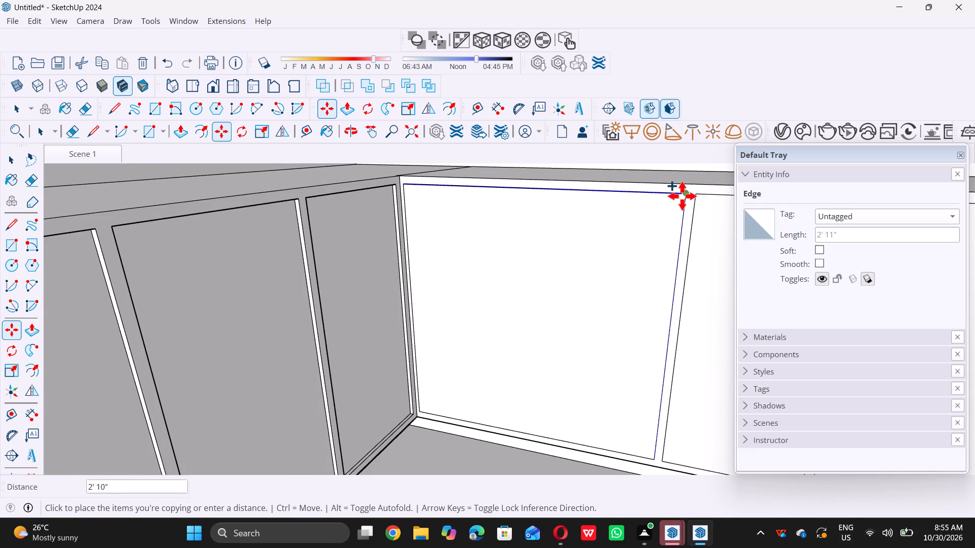
pyautogui.click(682, 196)
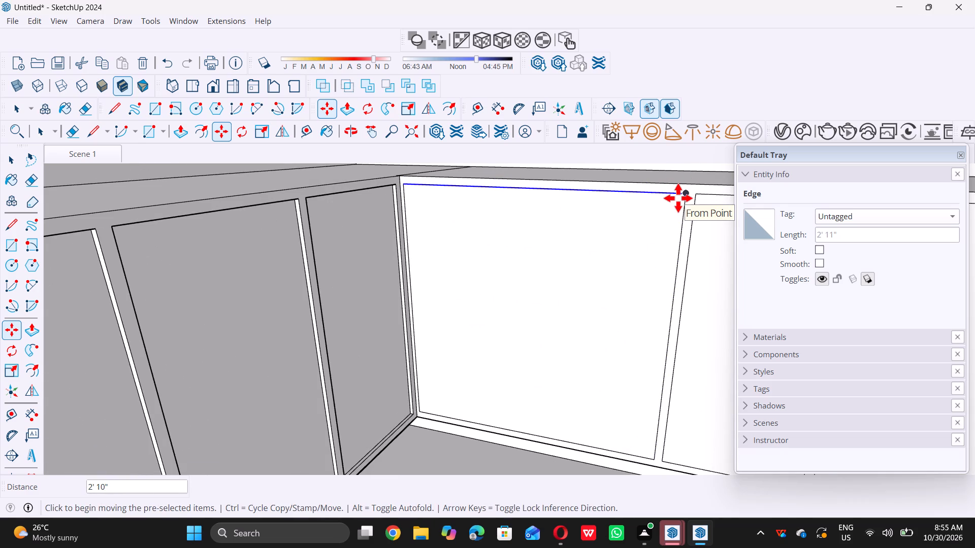
pyautogui.write('/3')
pyautogui.press('Return')
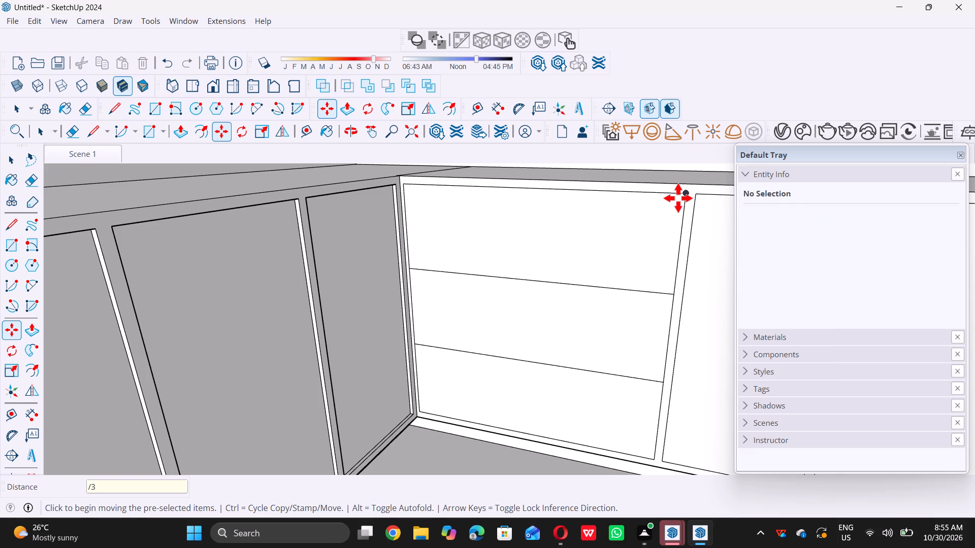
pyautogui.press('space')
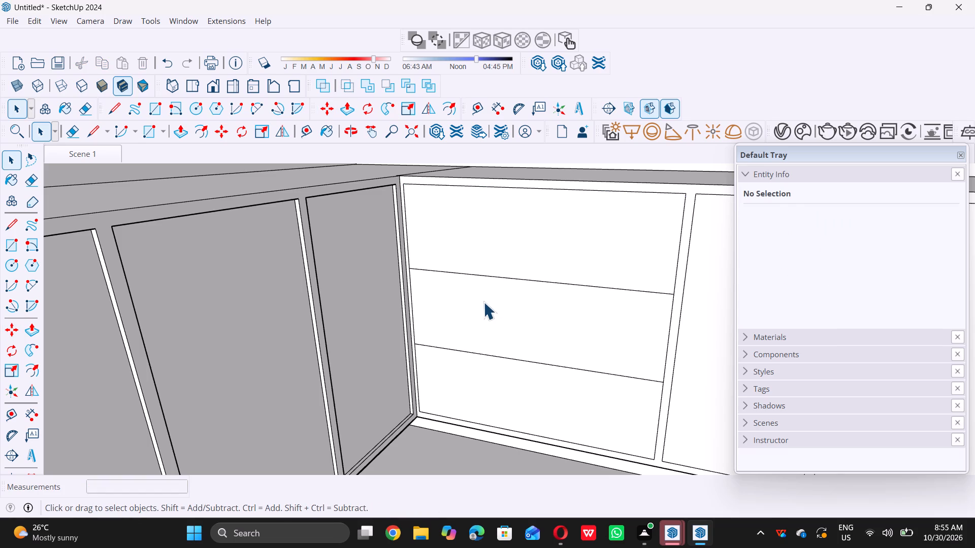
# Copy the corner panel's two horizontal divider edges upward by 1" to outline the rails between drawer fronts.
pyautogui.scroll(6, 666, 299)
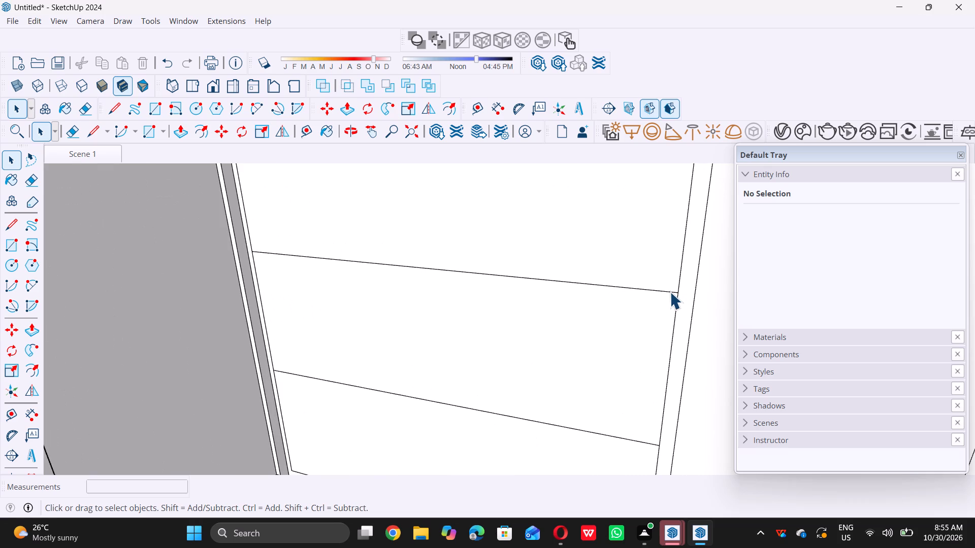
pyautogui.click(670, 292)
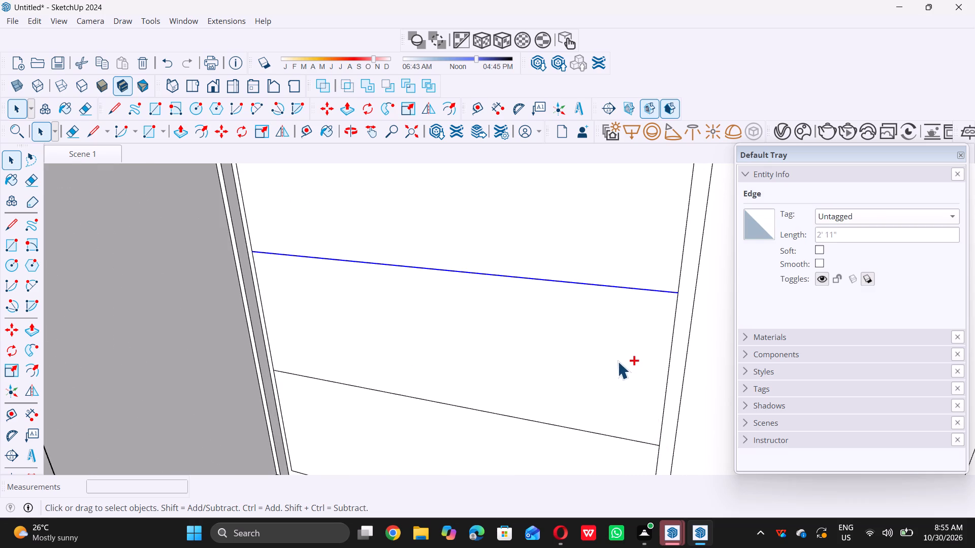
pyautogui.scroll(-2, 610, 340)
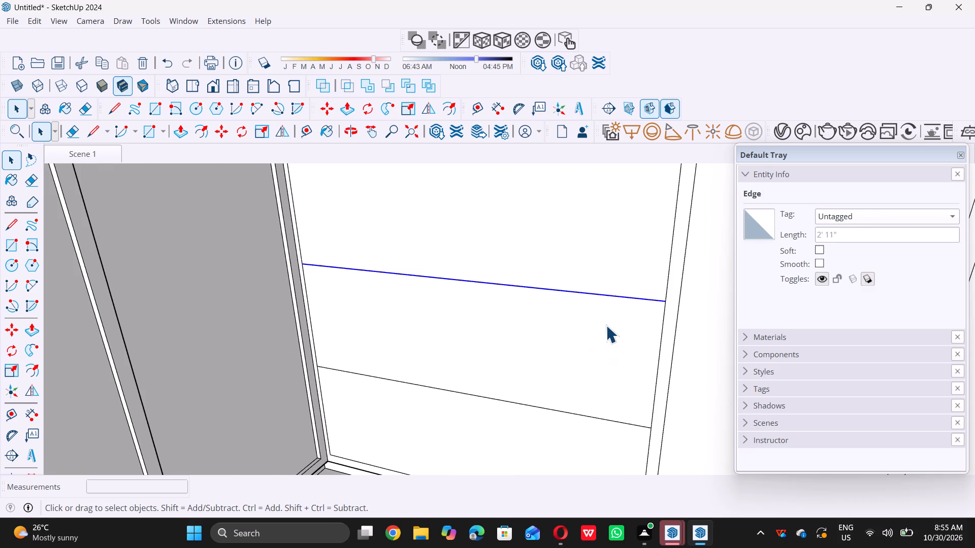
pyautogui.keyDown('ctrl'); pyautogui.click(620, 421); pyautogui.keyUp('ctrl')
pyautogui.press('m')
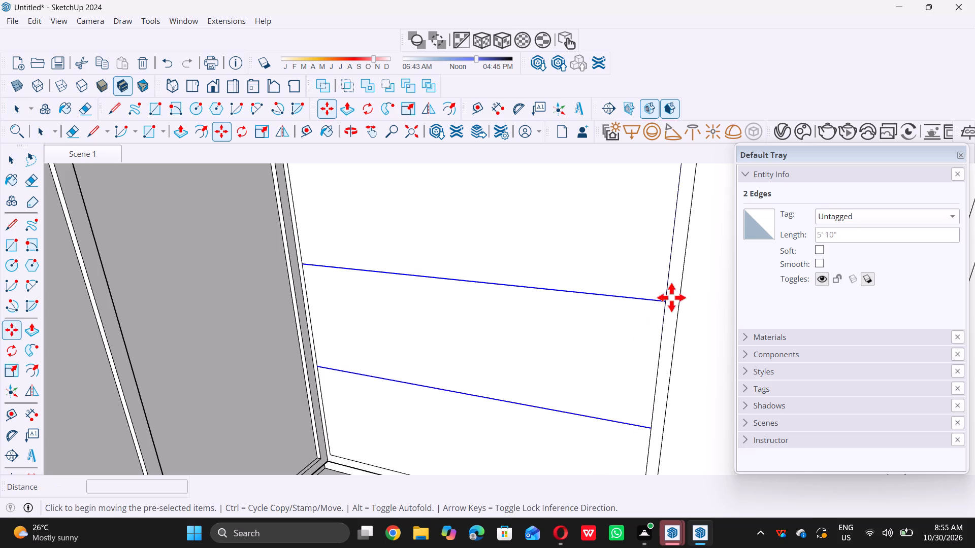
pyautogui.scroll(7, 679, 294)
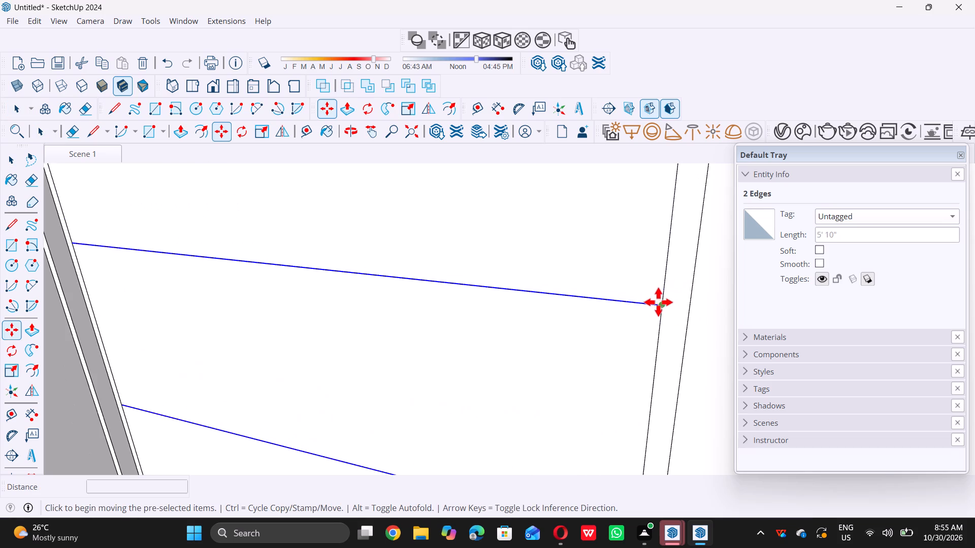
pyautogui.doubleClick(660, 303)
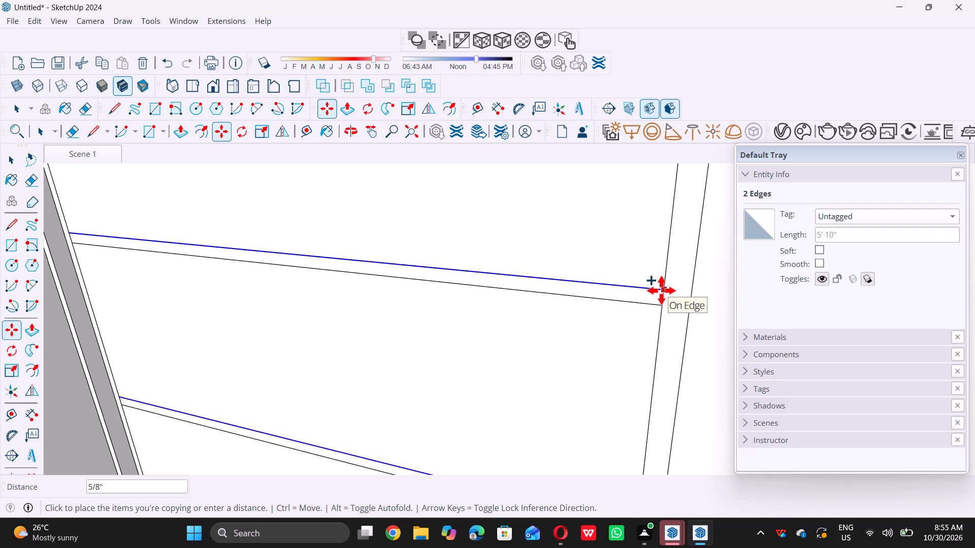
pyautogui.press('1')
pyautogui.hotkey('shift', '"')
pyautogui.press('Return')
pyautogui.press('space')
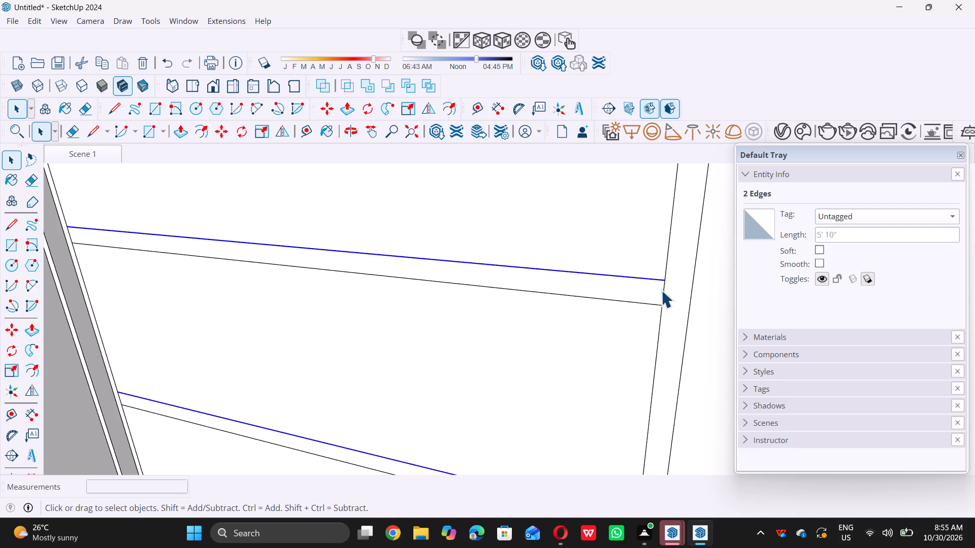
pyautogui.scroll(-9, 487, 335)
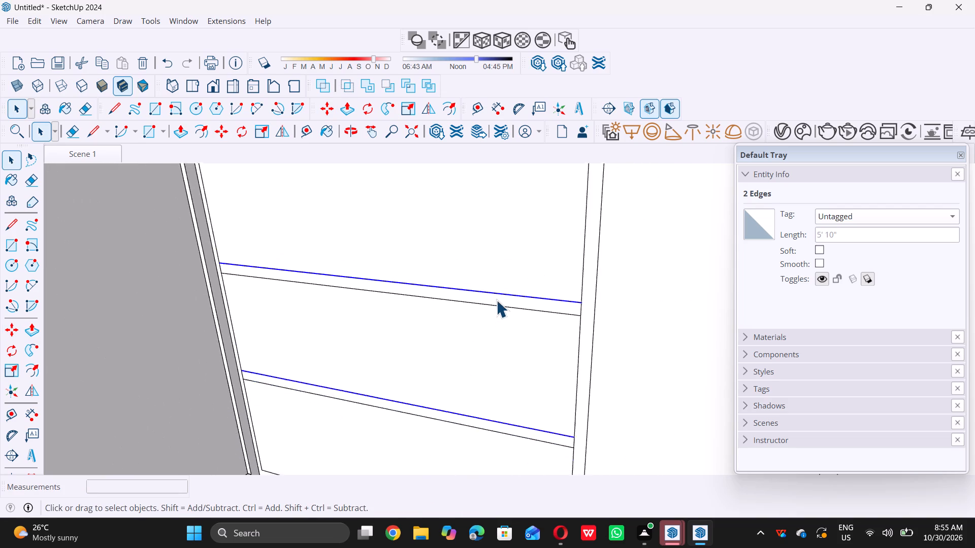
pyautogui.scroll(-20, 496, 300)
pyautogui.scroll(-3, 496, 300)
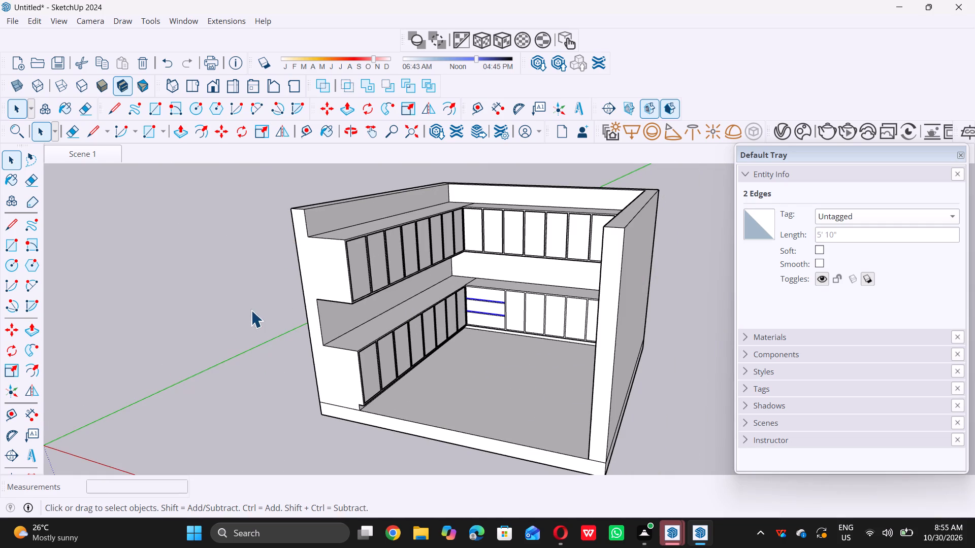
pyautogui.click(250, 310)
# Erase the short vertical edges closing the two drawer rails on the side next to the adjacent door.
pyautogui.scroll(4, 494, 311)
pyautogui.scroll(6, 460, 246)
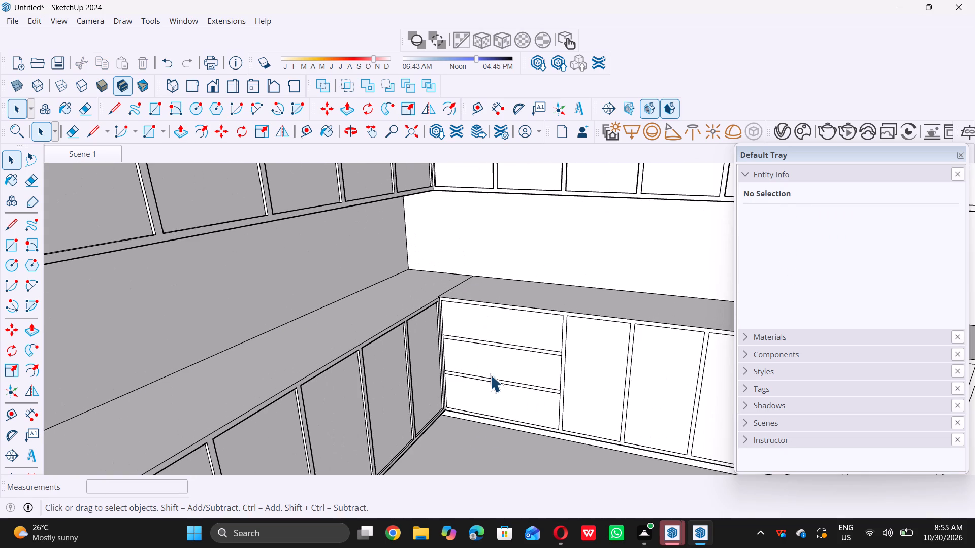
pyautogui.scroll(-4, 384, 280)
pyautogui.scroll(4, 536, 354)
pyautogui.scroll(6, 478, 311)
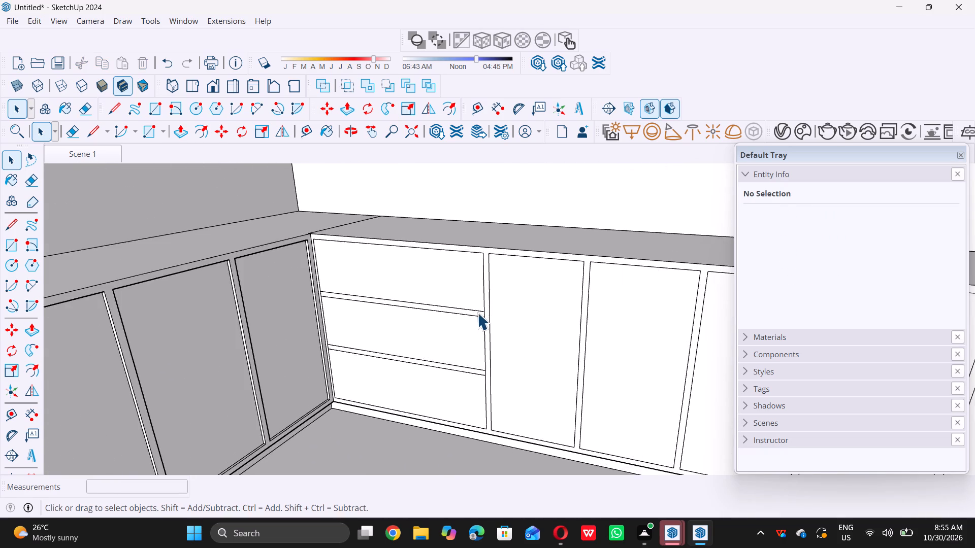
pyautogui.scroll(9, 477, 313)
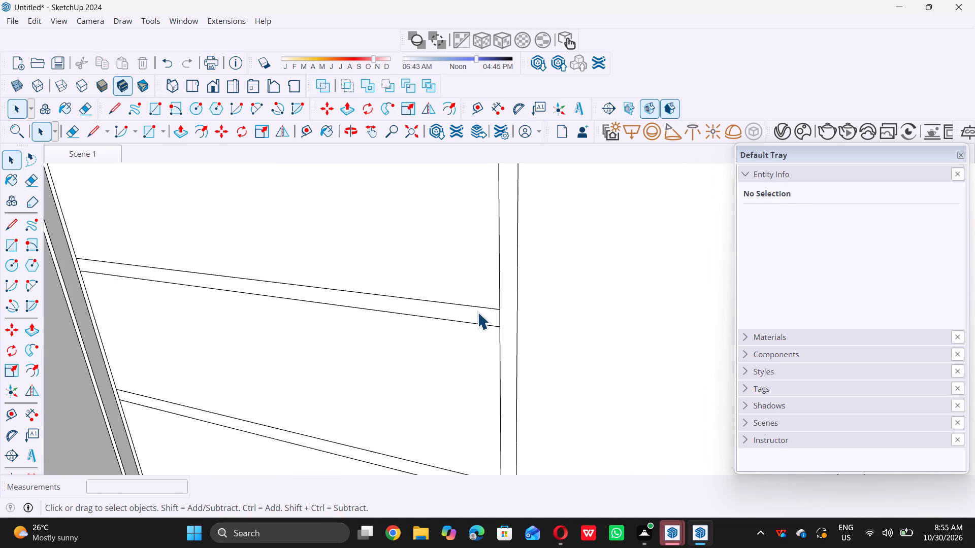
pyautogui.press('e')
pyautogui.scroll(4, 494, 319)
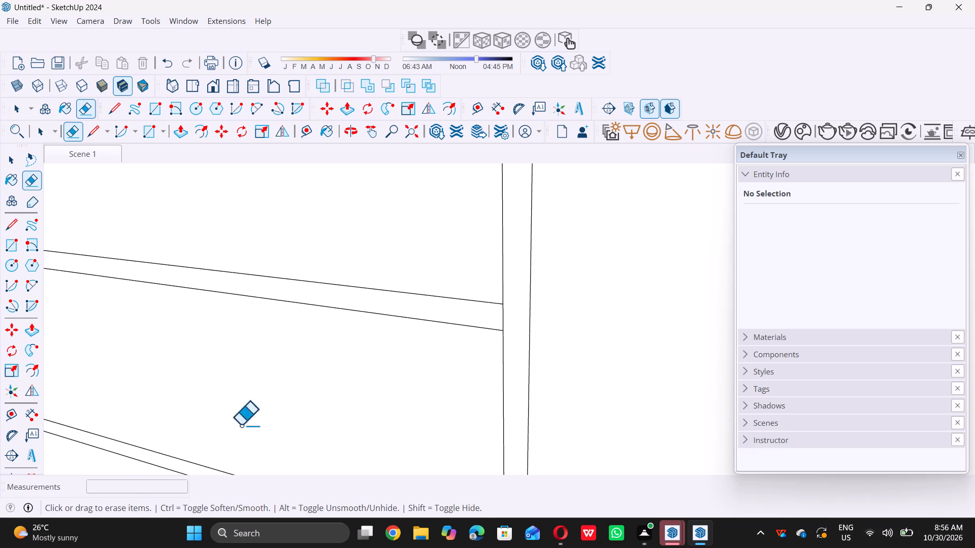
pyautogui.scroll(3, 582, 370)
pyautogui.scroll(3, 466, 321)
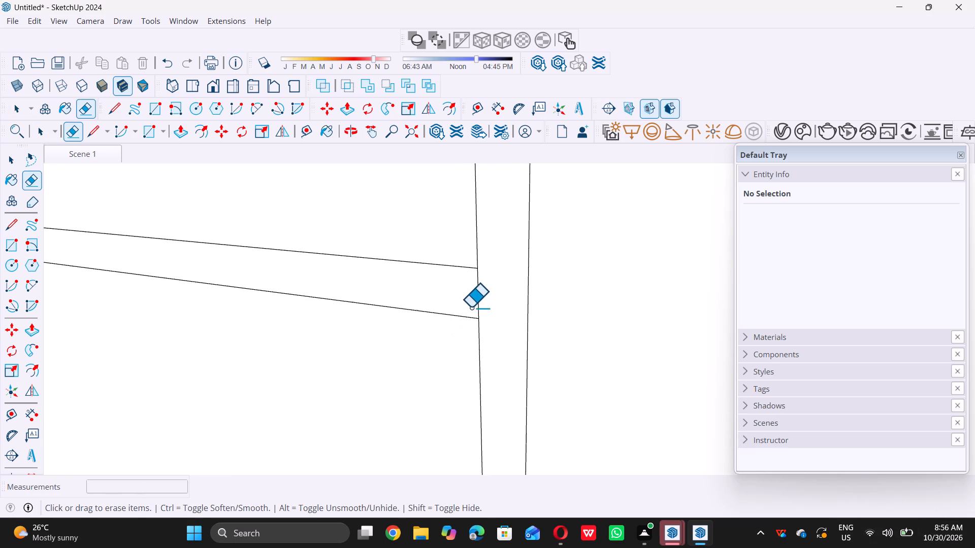
pyautogui.tripleClick(475, 301)
pyautogui.tripleClick(477, 301)
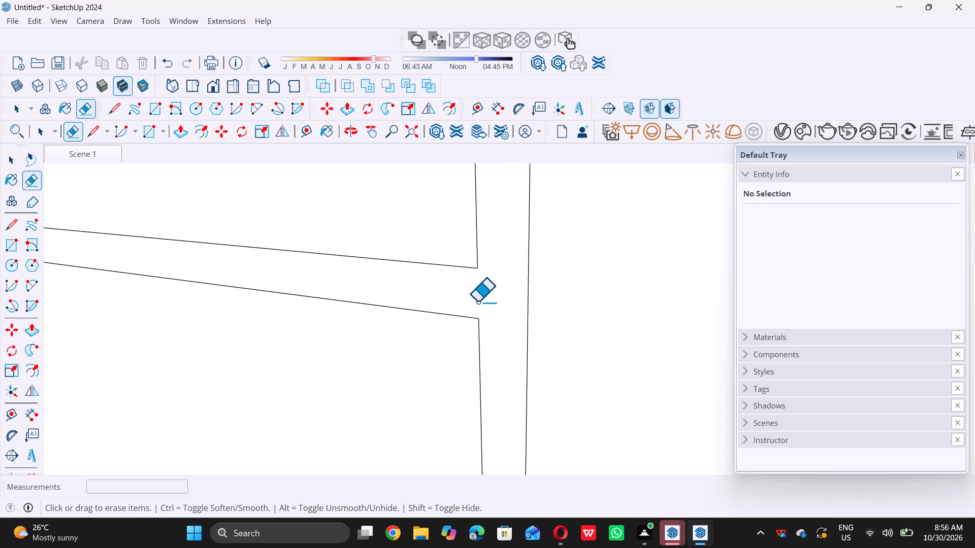
pyautogui.scroll(-17, 484, 296)
pyautogui.scroll(6, 465, 376)
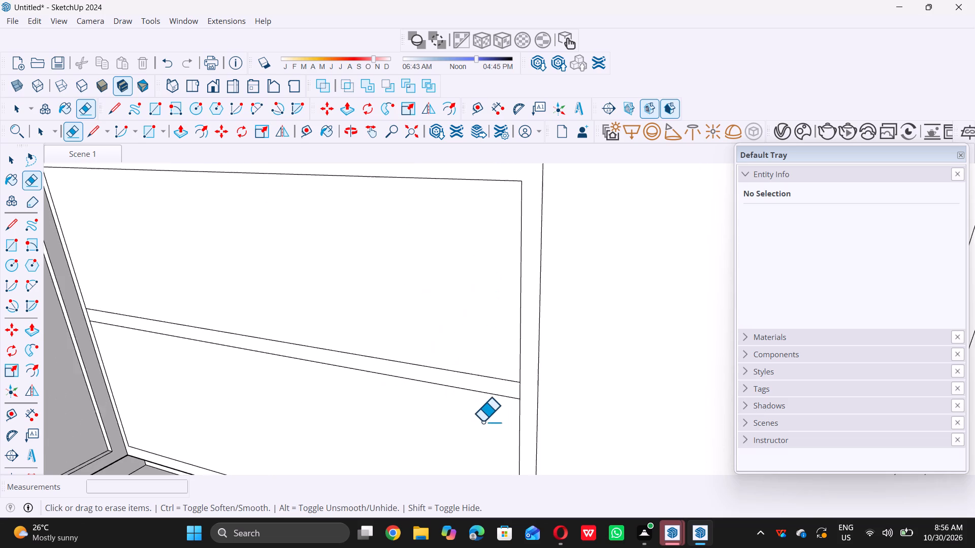
pyautogui.scroll(3, 485, 422)
pyautogui.scroll(5, 556, 397)
pyautogui.click(517, 368)
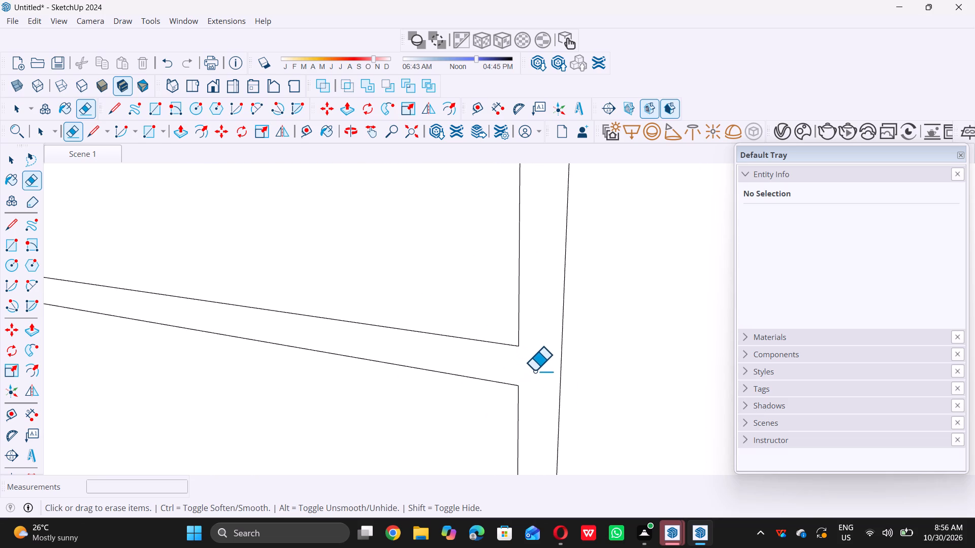
# Erase the short vertical edges closing the two drawer rails on the side next to the room corner.
pyautogui.scroll(-16, 538, 370)
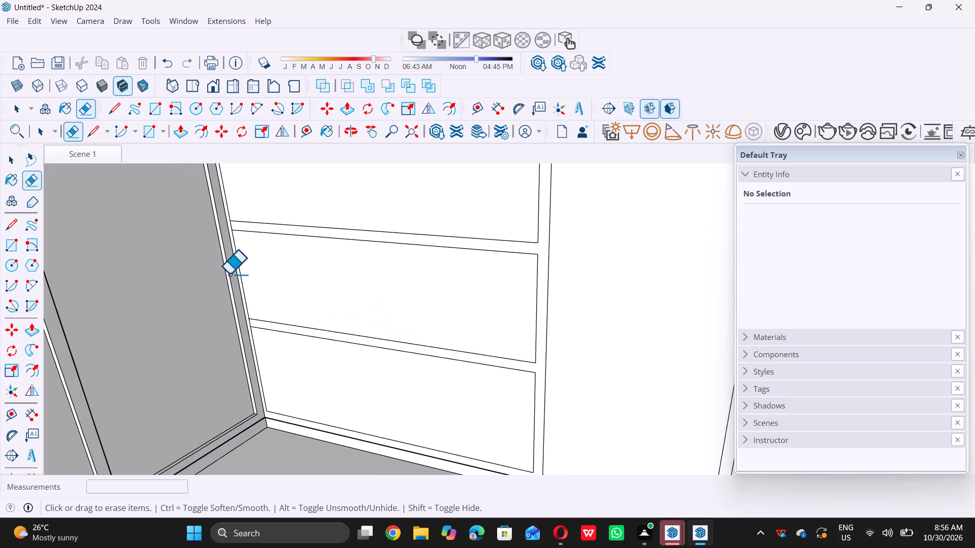
pyautogui.scroll(17, 230, 238)
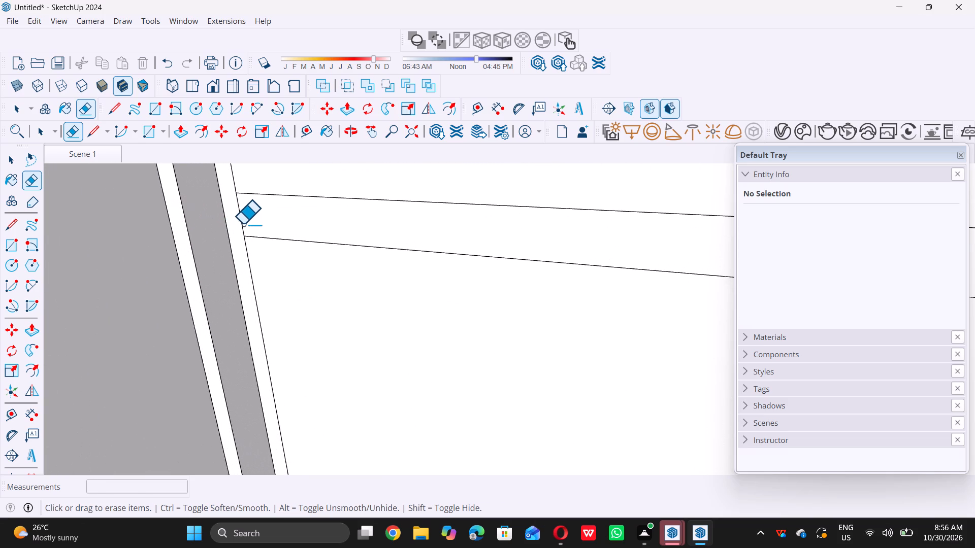
pyautogui.tripleClick(240, 222)
pyautogui.scroll(-11, 251, 215)
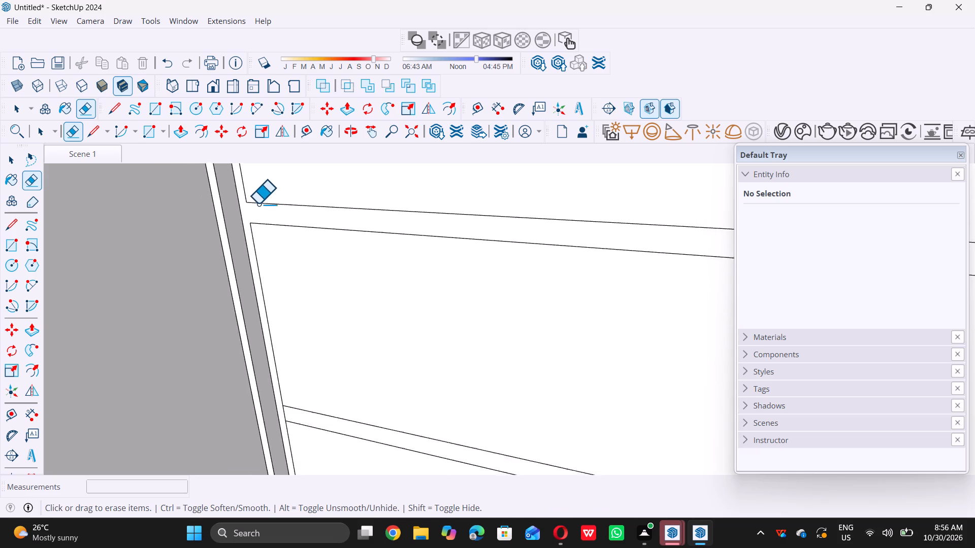
pyautogui.scroll(-9, 258, 203)
pyautogui.scroll(9, 259, 330)
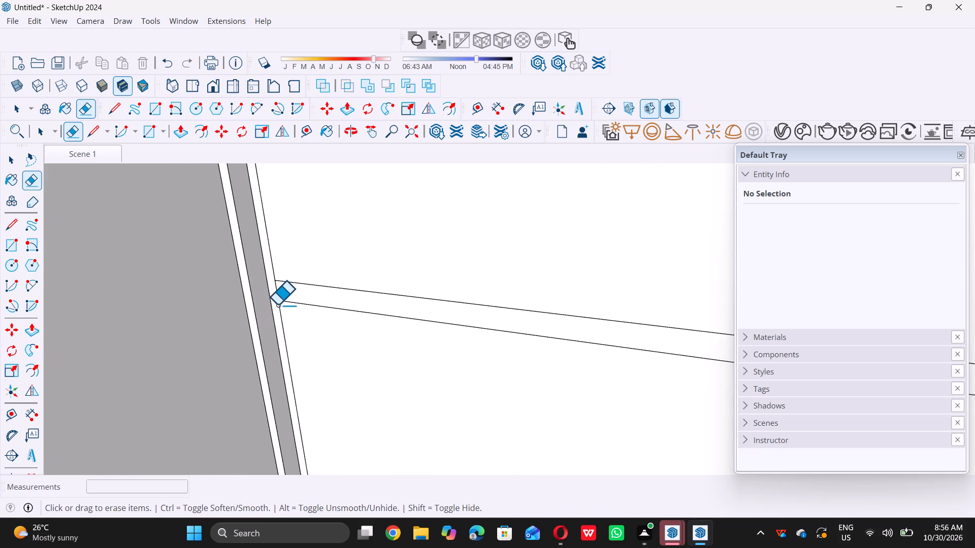
pyautogui.scroll(11, 277, 304)
pyautogui.click(278, 283)
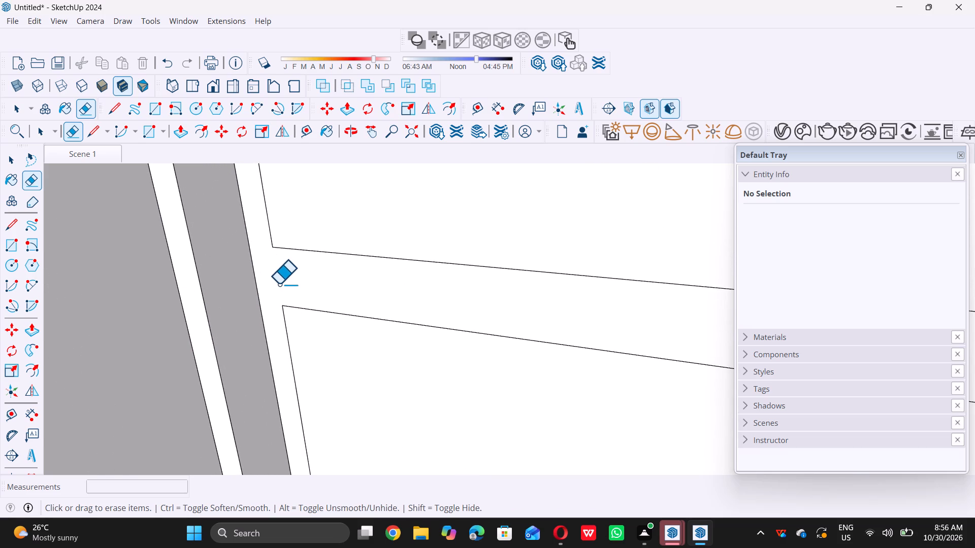
pyautogui.scroll(-18, 276, 290)
pyautogui.press('space')
# Pull the continuous frame face around the back wall's lower doors and drawers outward by 0.5" with Push/Pull.
pyautogui.scroll(-4, 269, 323)
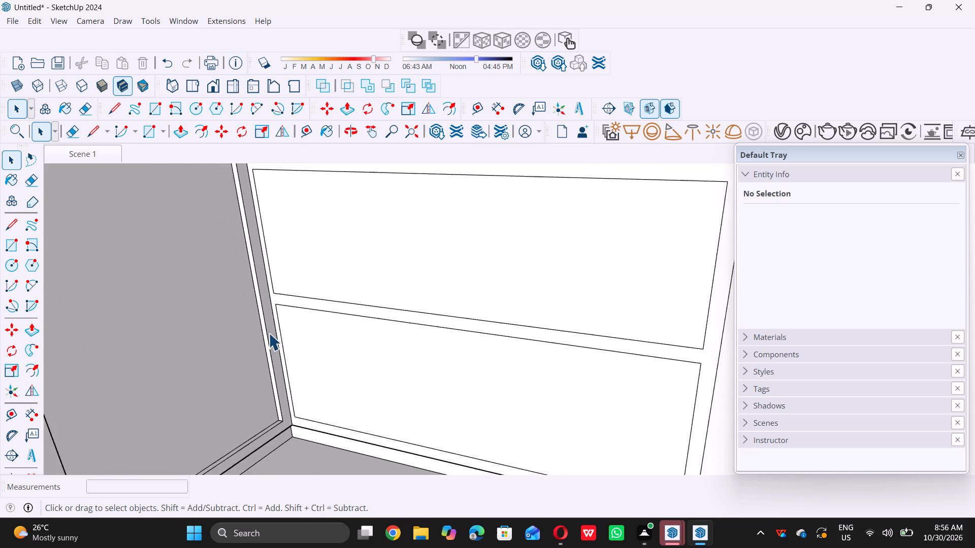
pyautogui.scroll(-6, 269, 333)
pyautogui.scroll(-3, 370, 481)
pyautogui.scroll(-9, 412, 347)
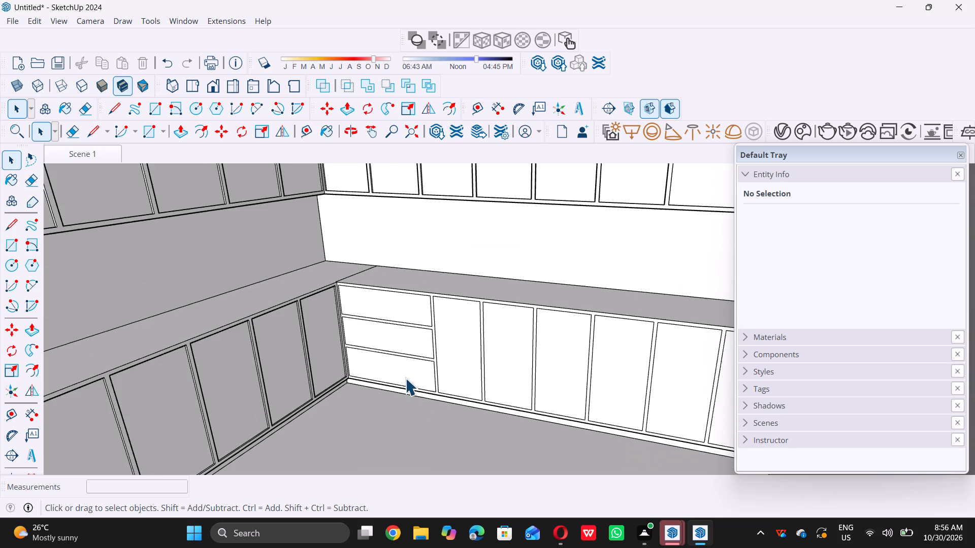
pyautogui.moveTo(416, 353); pyautogui.dragTo(389, 325, button='middle')
pyautogui.scroll(4, 413, 310)
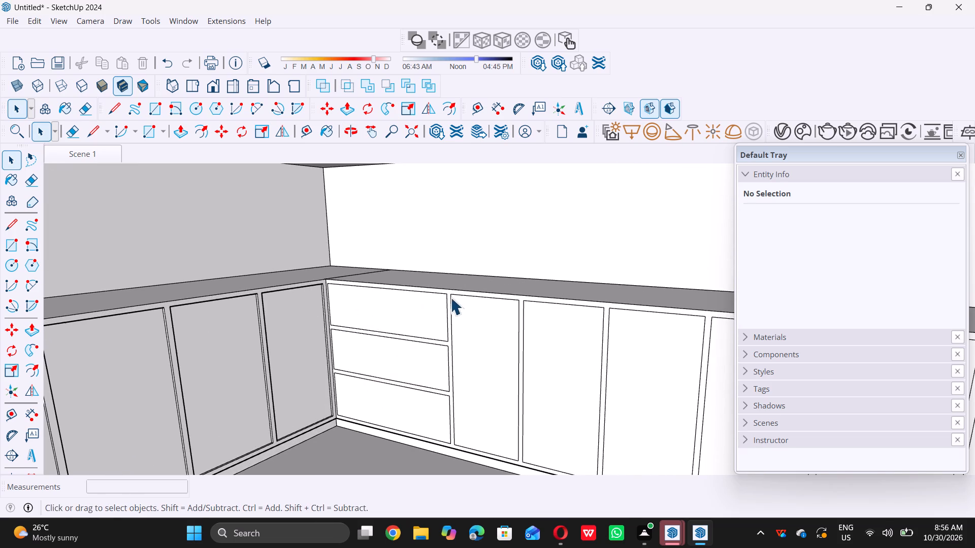
pyautogui.scroll(18, 449, 296)
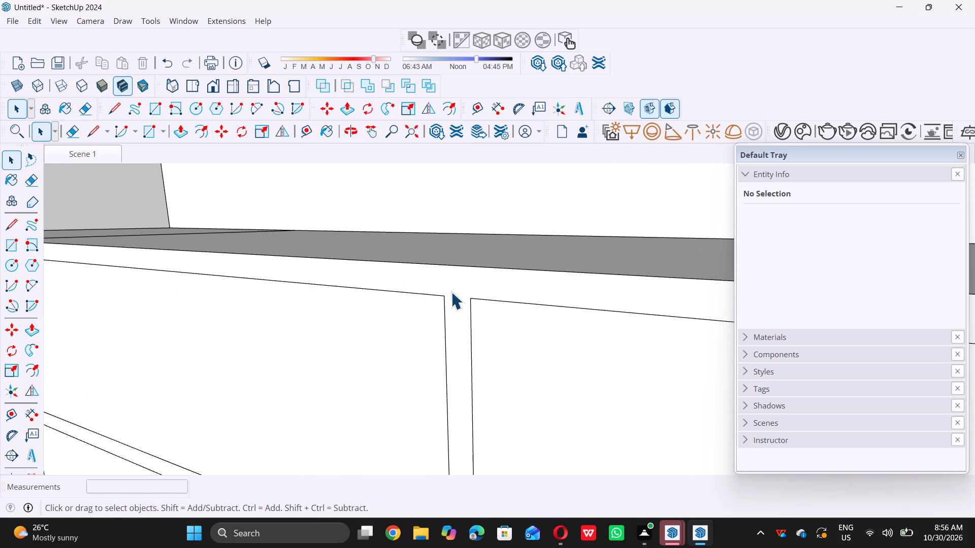
pyautogui.click(451, 289)
pyautogui.press('p')
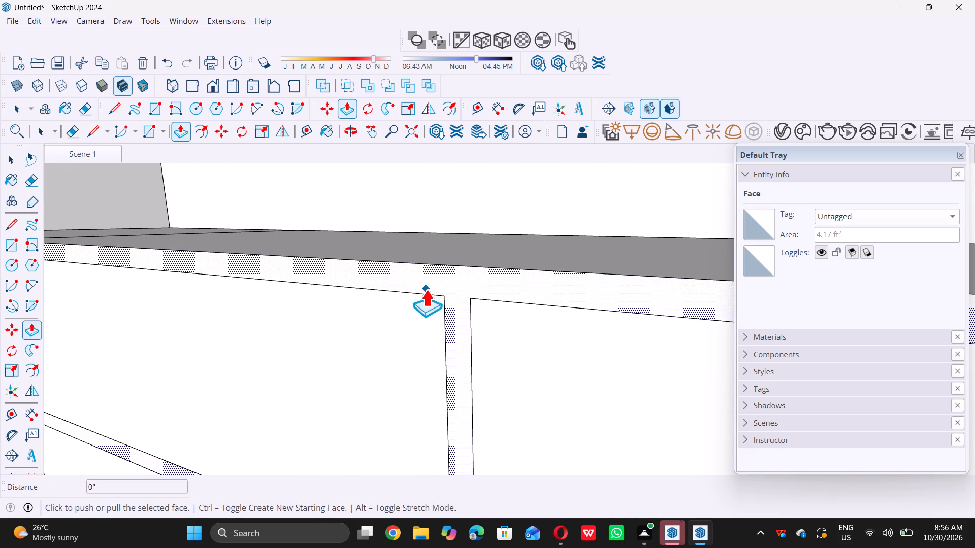
pyautogui.click(443, 279)
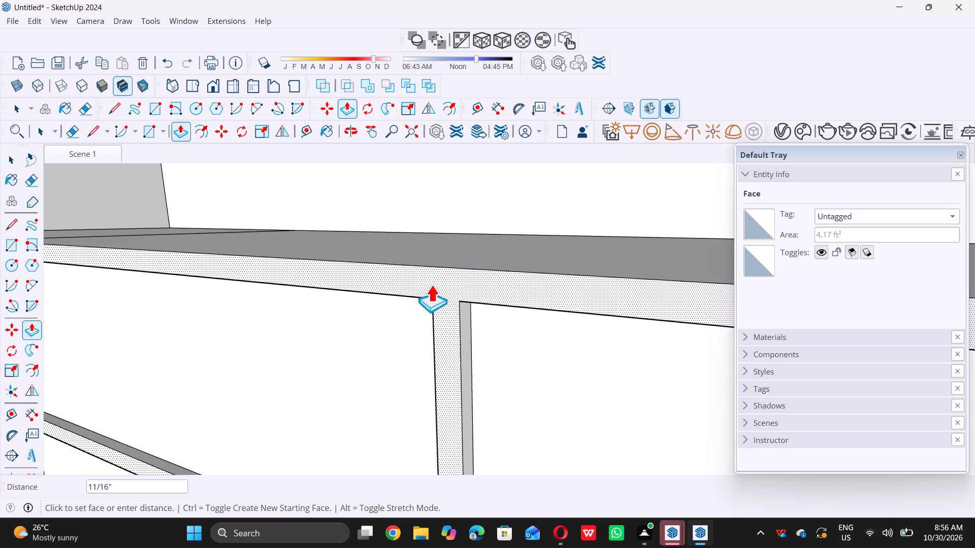
pyautogui.write('0.5')
pyautogui.hotkey('shift', '"')
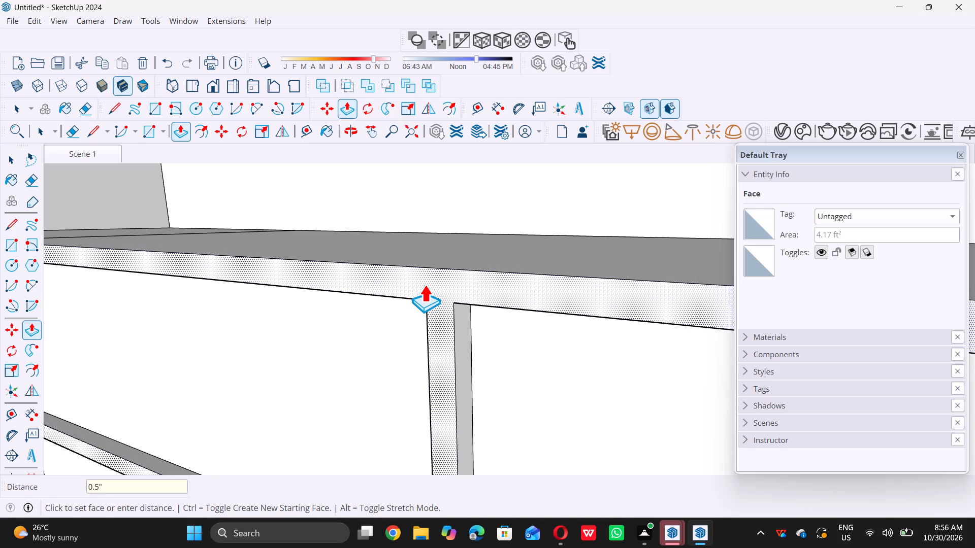
pyautogui.press('Return')
pyautogui.press('space')
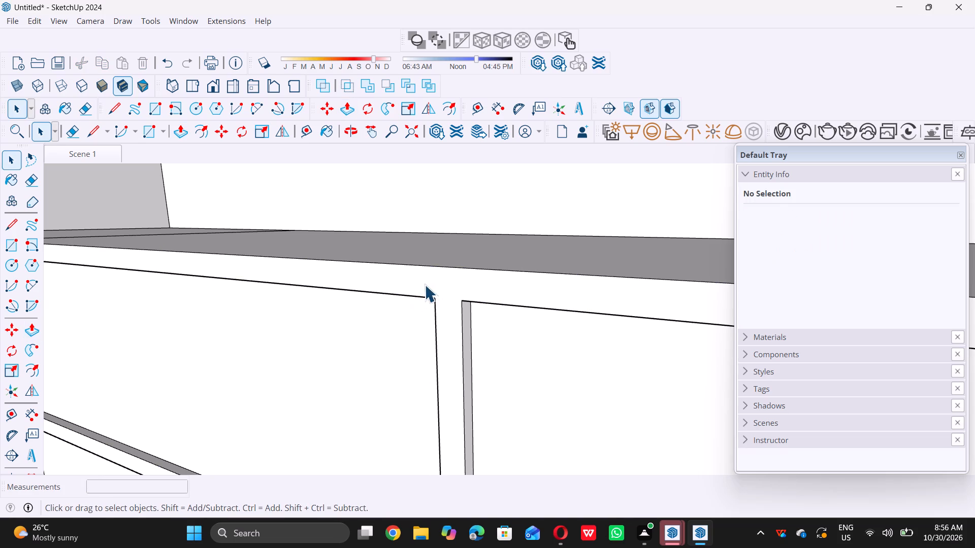
# Examine the upper and lower cabinet fronts on both walls from inside and outside the room.
pyautogui.scroll(-20, 418, 317)
pyautogui.scroll(-6, 418, 317)
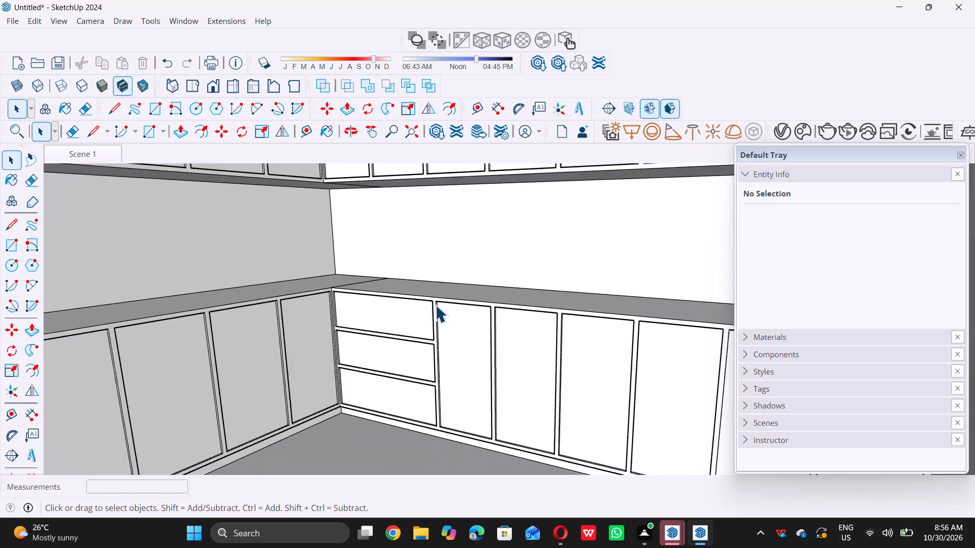
pyautogui.scroll(-20, 435, 305)
pyautogui.scroll(-9, 435, 305)
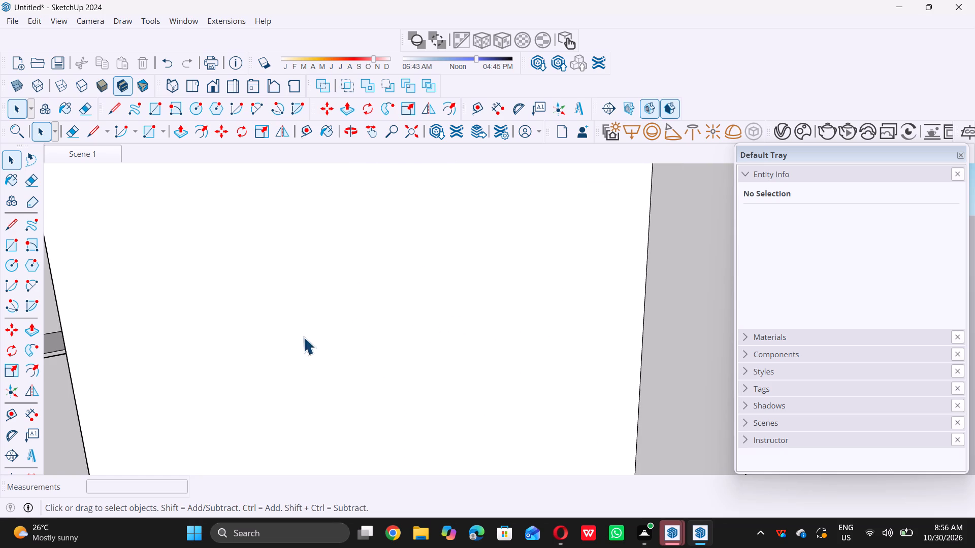
pyautogui.scroll(-18, 166, 459)
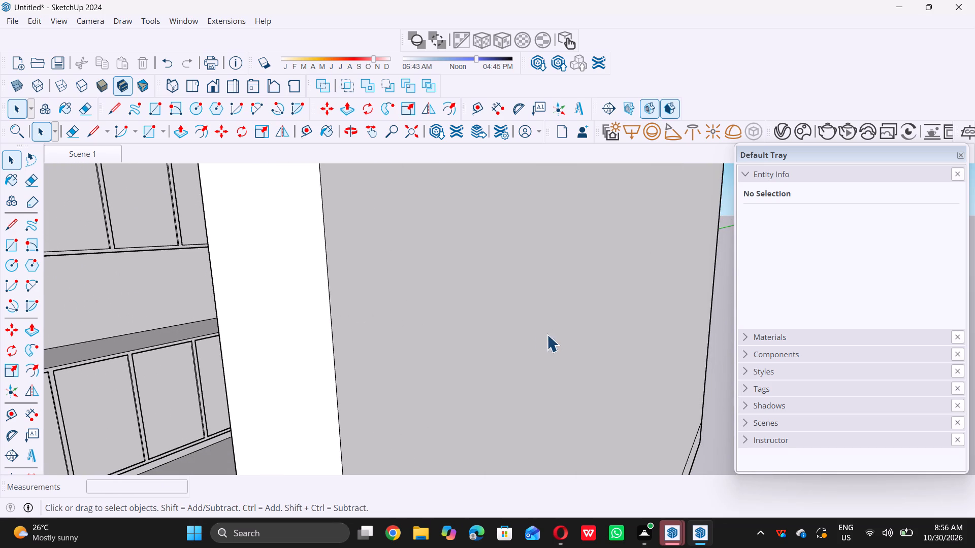
pyautogui.scroll(-17, 419, 351)
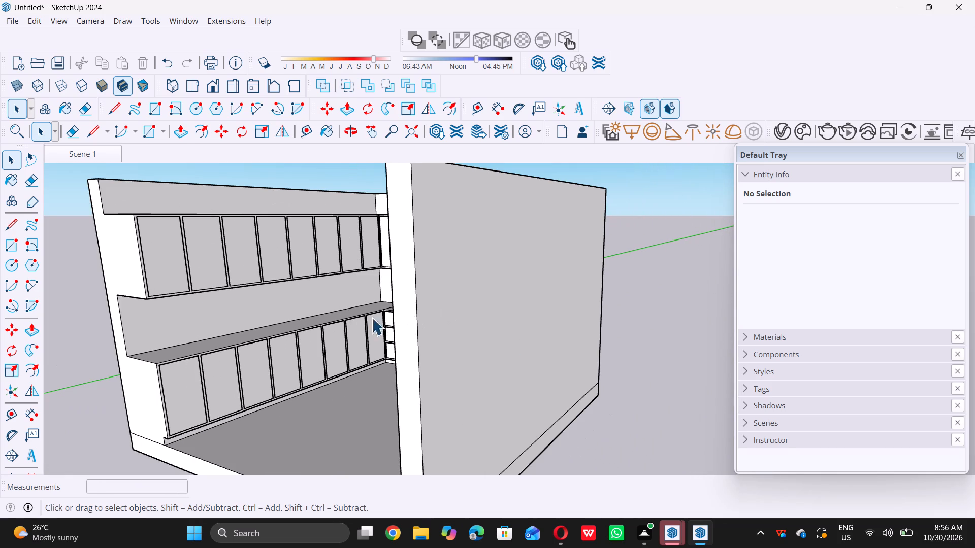
pyautogui.scroll(-4, 211, 242)
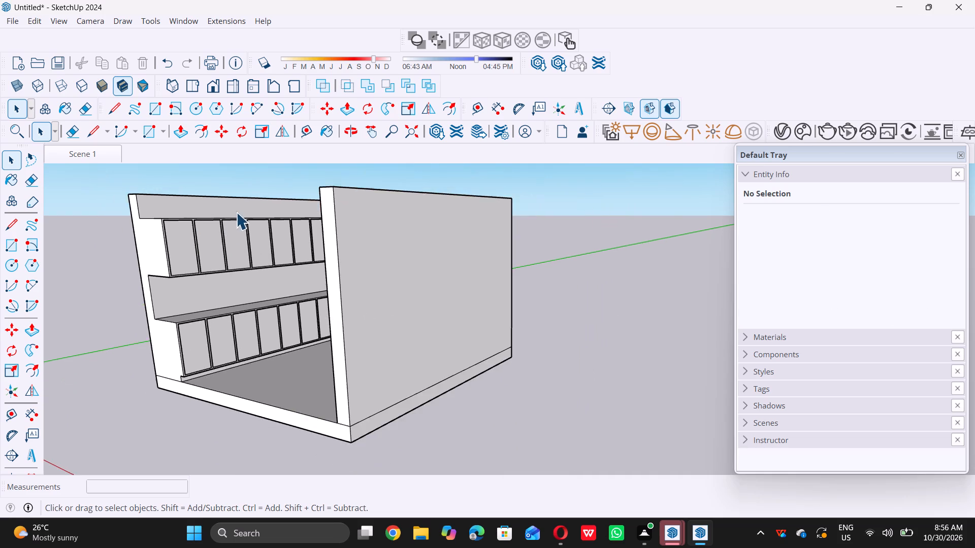
pyautogui.moveTo(234, 222); pyautogui.dragTo(324, 235, button='middle')
pyautogui.scroll(5, 318, 350)
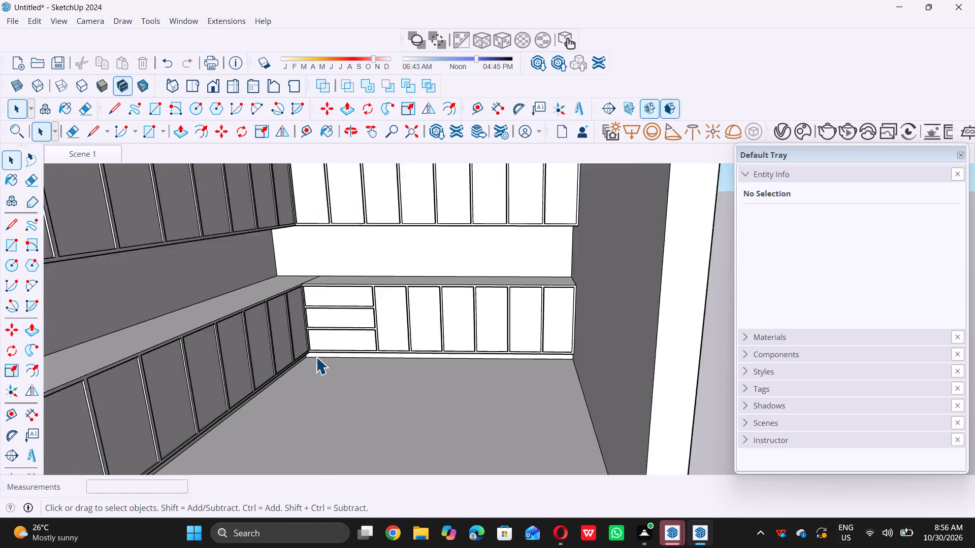
pyautogui.scroll(1, 316, 357)
pyautogui.scroll(-8, 315, 356)
pyautogui.moveTo(367, 295); pyautogui.dragTo(367, 295, button='middle')
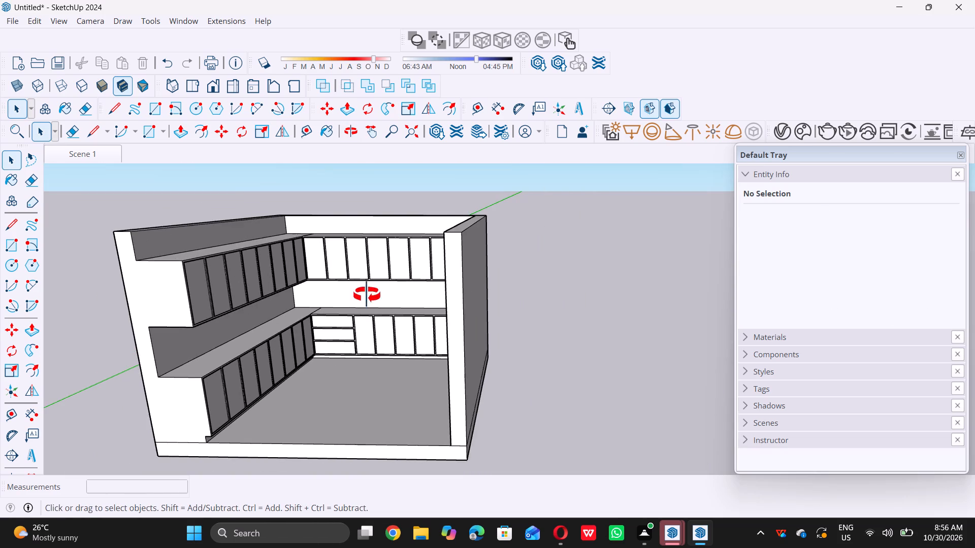
pyautogui.moveTo(367, 295); pyautogui.dragTo(340, 301, button='middle')
pyautogui.scroll(6, 302, 227)
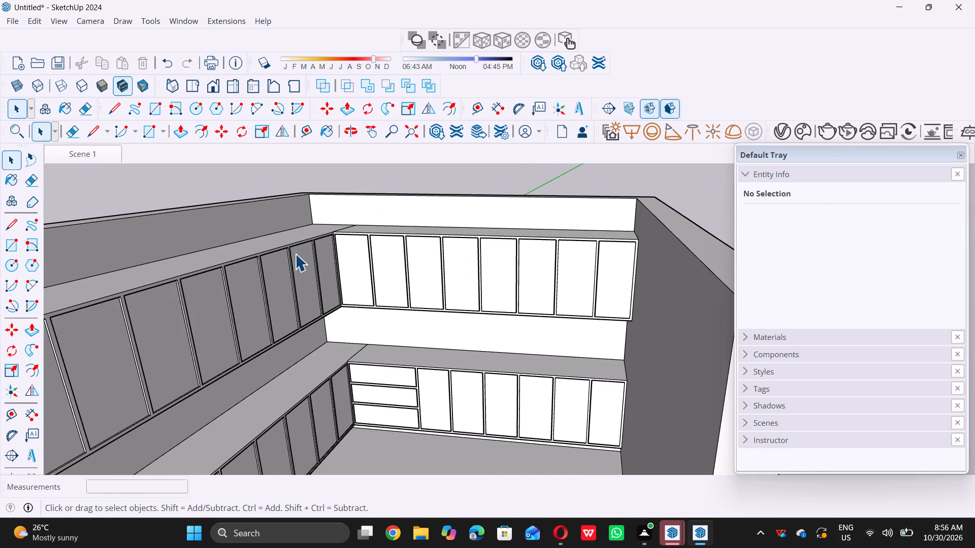
pyautogui.scroll(-3, 432, 251)
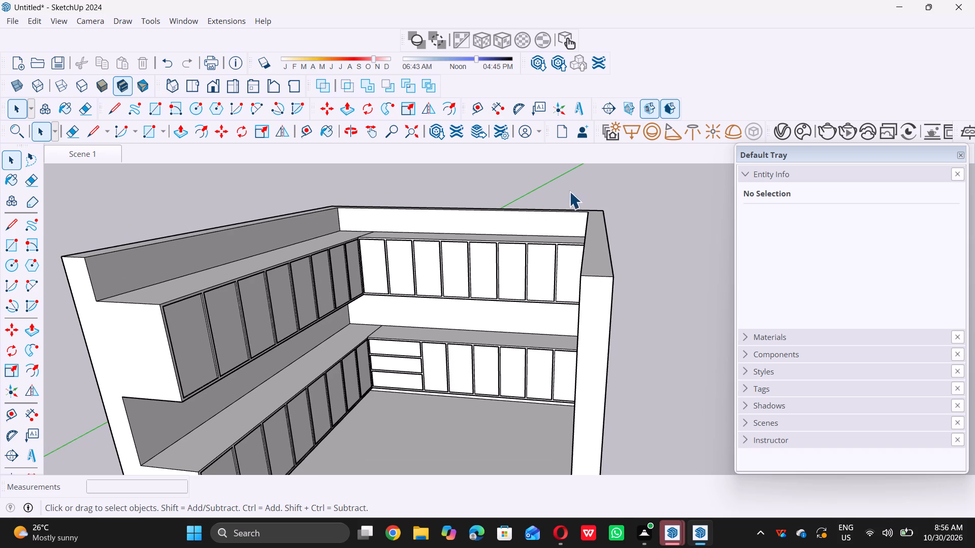
# Open 3D Warehouse, signing in to the Trimble account with Google, and return to SketchUp.
pyautogui.click(436, 136)
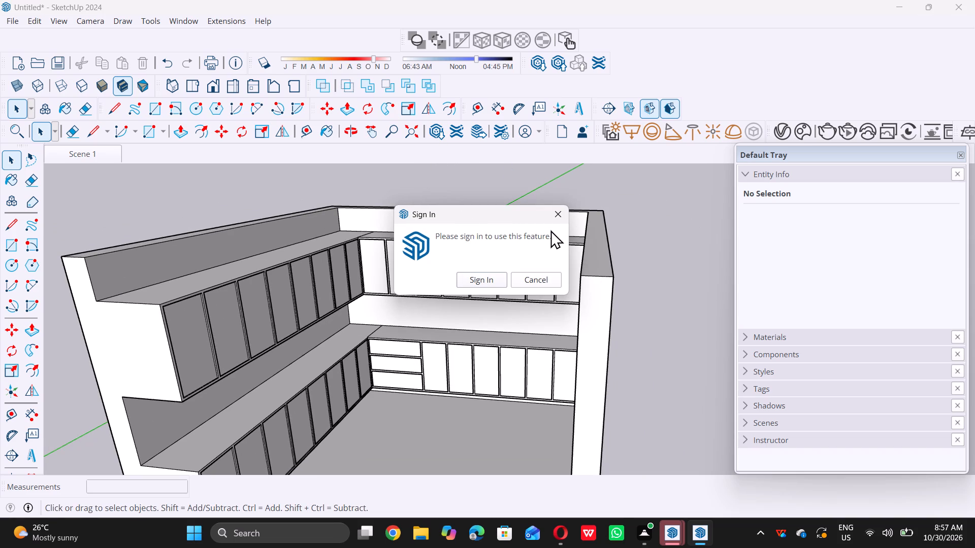
pyautogui.click(485, 282)
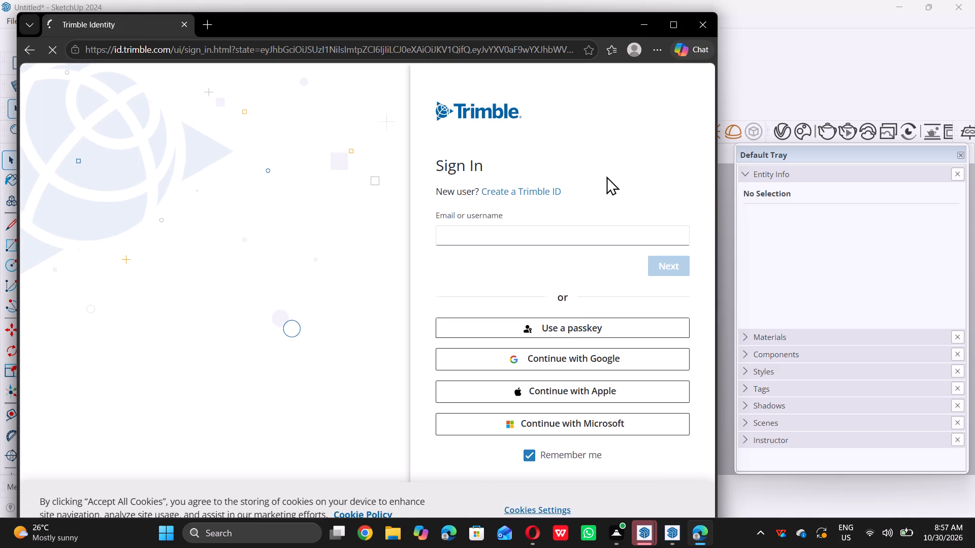
pyautogui.doubleClick(575, 362)
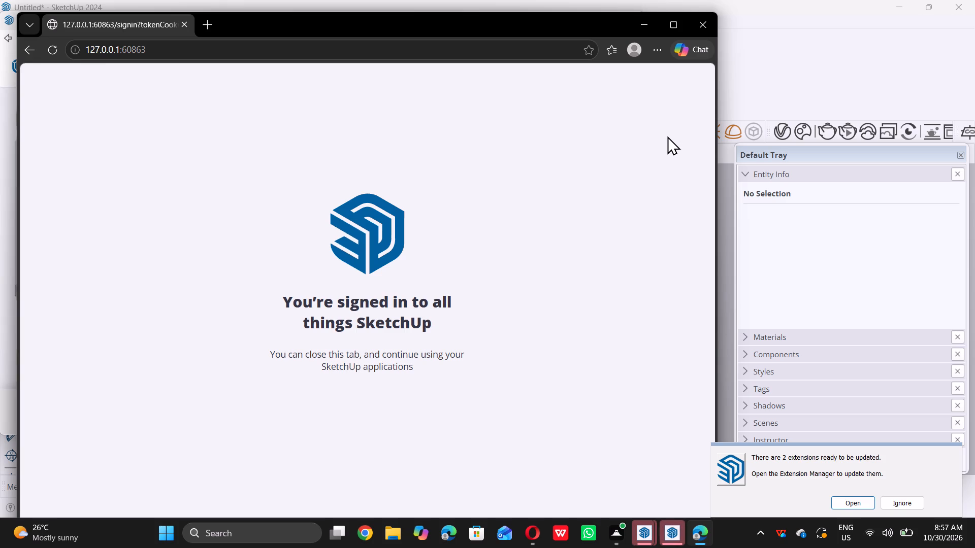
pyautogui.click(649, 20)
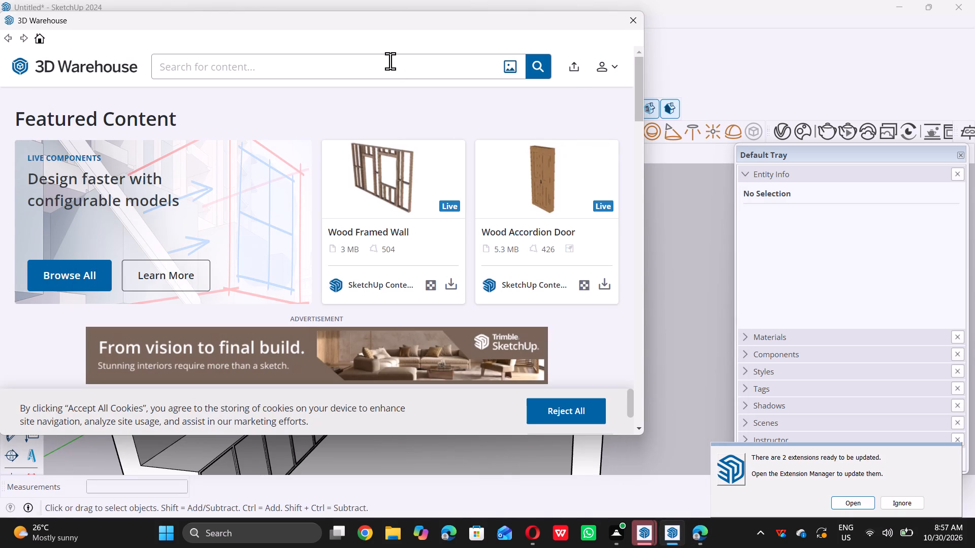
# Search 3D Warehouse for "door handle".
pyautogui.click(391, 61)
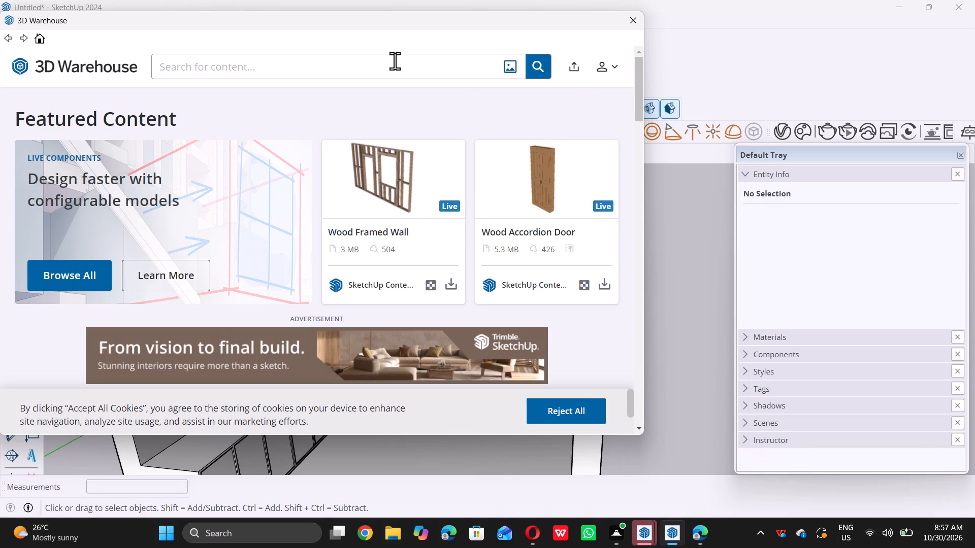
pyautogui.press('d')
pyautogui.write('oo')
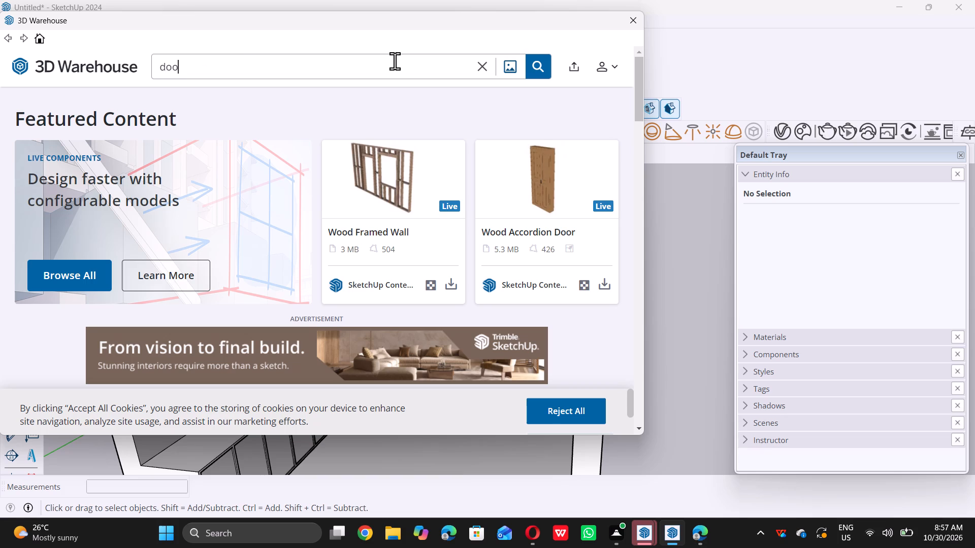
pyautogui.press('r')
pyautogui.press('space')
pyautogui.press('h')
pyautogui.scroll(-4, 436, 37)
pyautogui.press('a')
pyautogui.hscroll(6, 438, 11)
pyautogui.hscroll(-2, 438, 11)
pyautogui.hscroll(3, 438, 11)
pyautogui.hscroll(-6, 438, 11)
pyautogui.press('n')
pyautogui.press('ctrl+super+Left')
pyautogui.write('dl')
pyautogui.press('e')
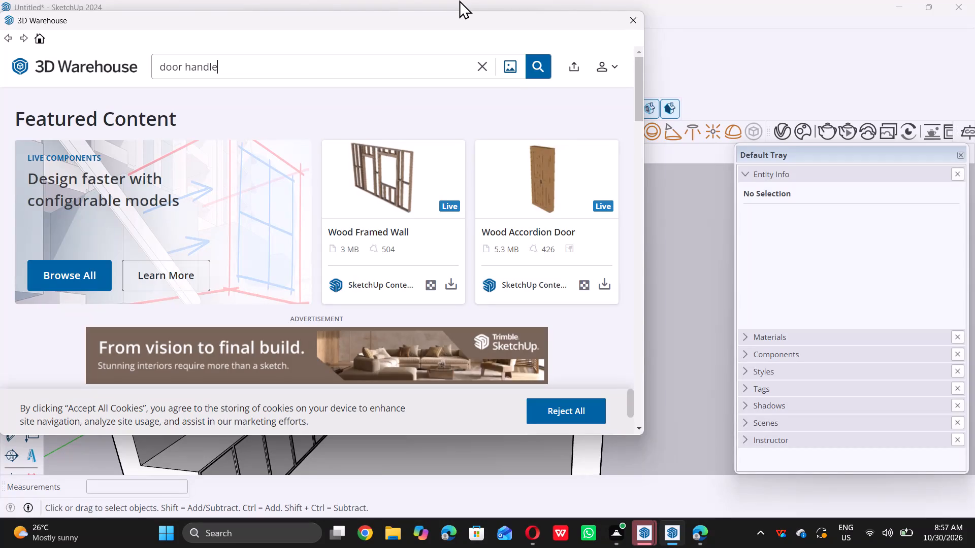
pyautogui.press('Return')
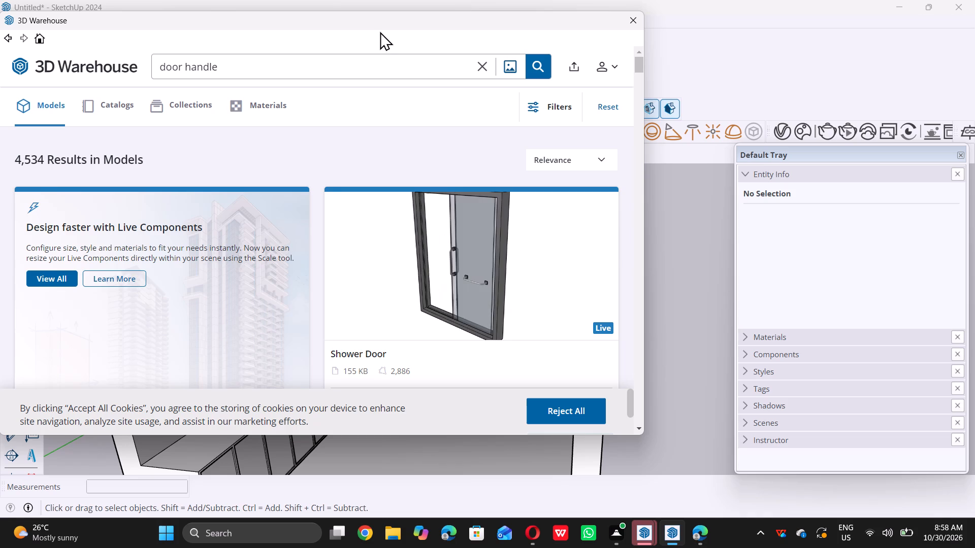
# Browse the door handle models in the search results for a pull handle that suits the cabinet fronts.
pyautogui.scroll(-4, 328, 245)
pyautogui.scroll(-3, 391, 292)
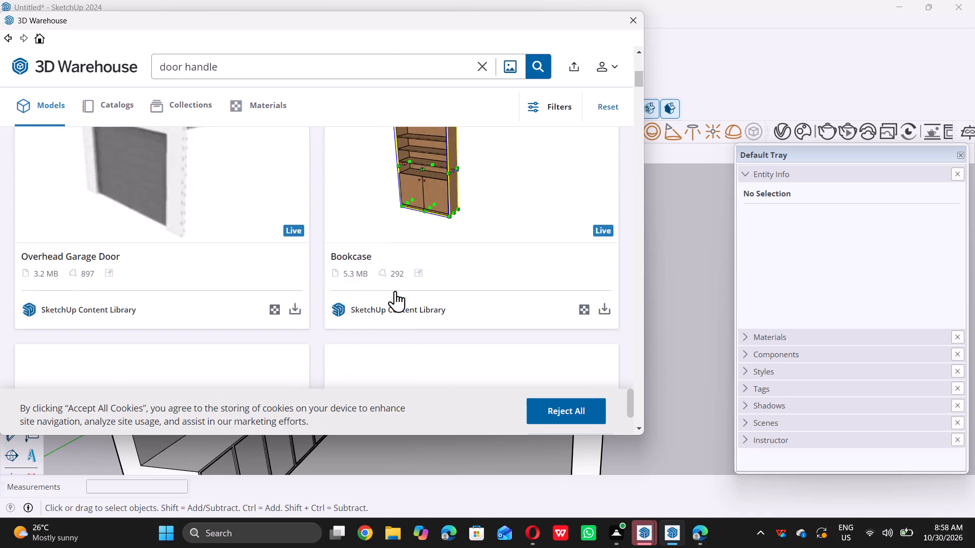
pyautogui.scroll(-7, 403, 277)
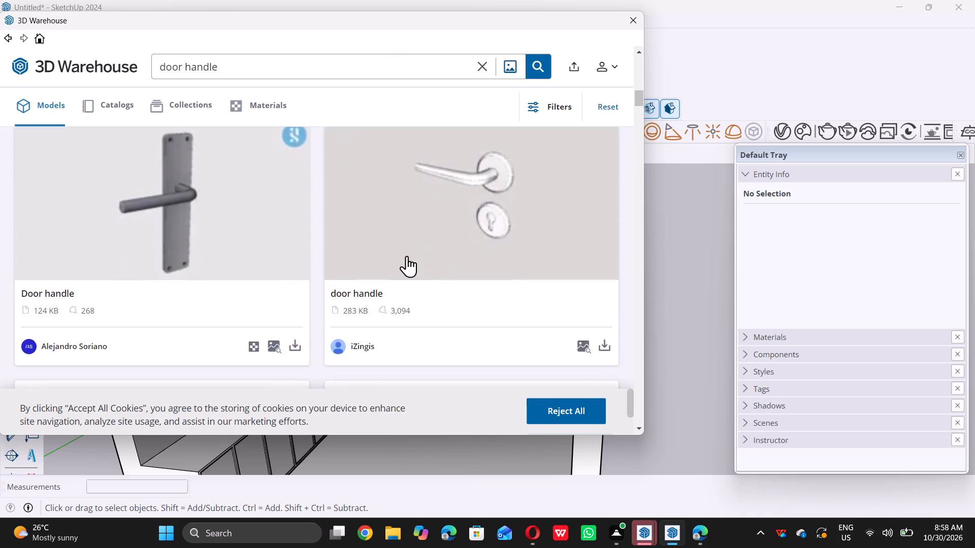
pyautogui.scroll(-8, 407, 256)
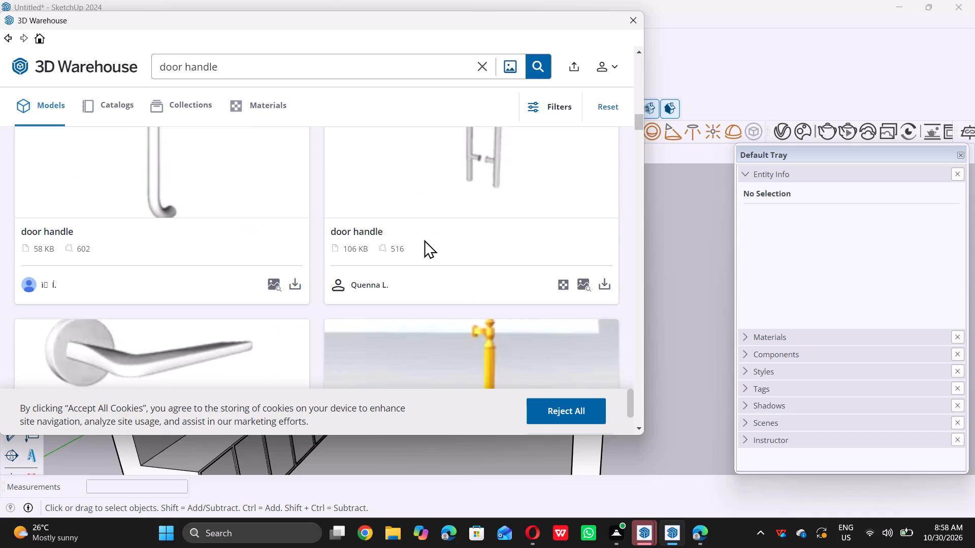
pyautogui.scroll(-5, 435, 237)
pyautogui.scroll(4, 438, 238)
pyautogui.scroll(-6, 438, 238)
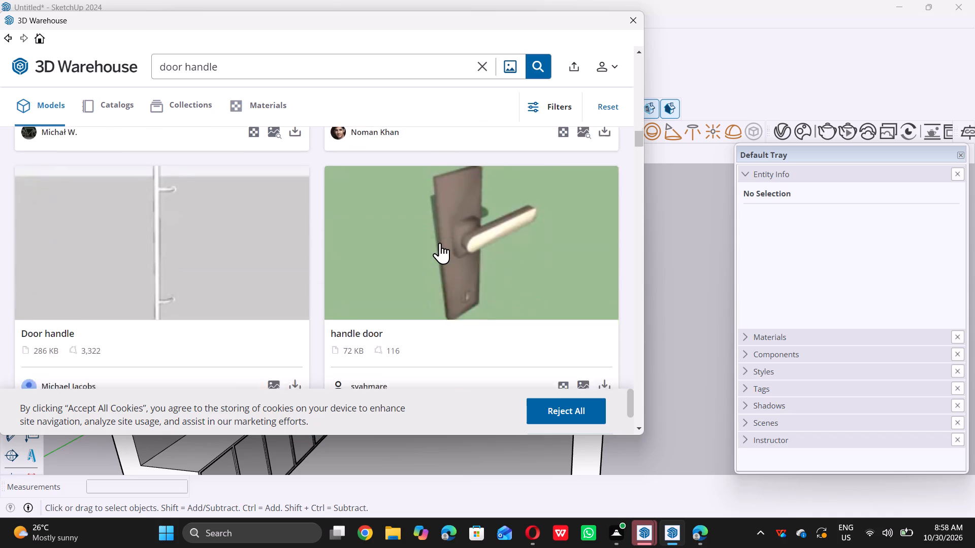
pyautogui.scroll(-7, 443, 237)
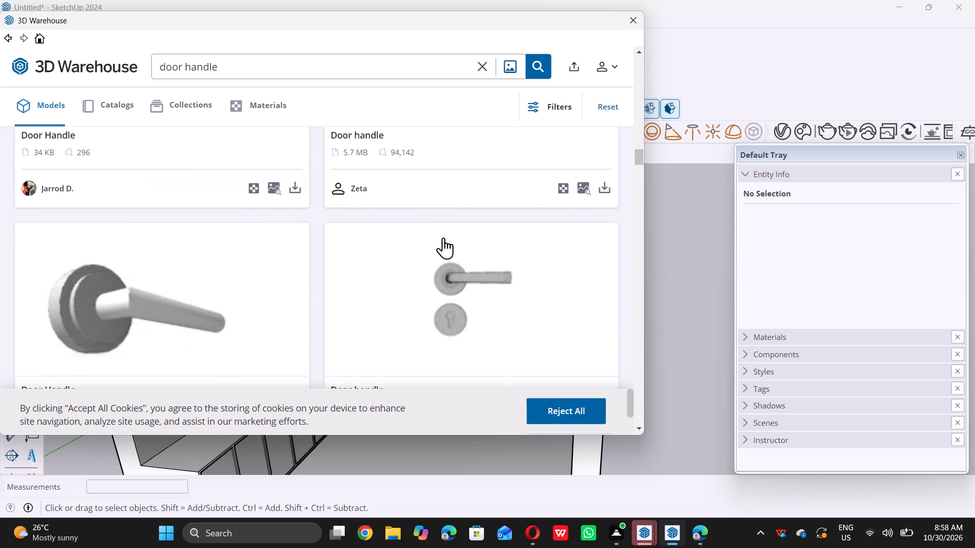
pyautogui.scroll(-11, 443, 237)
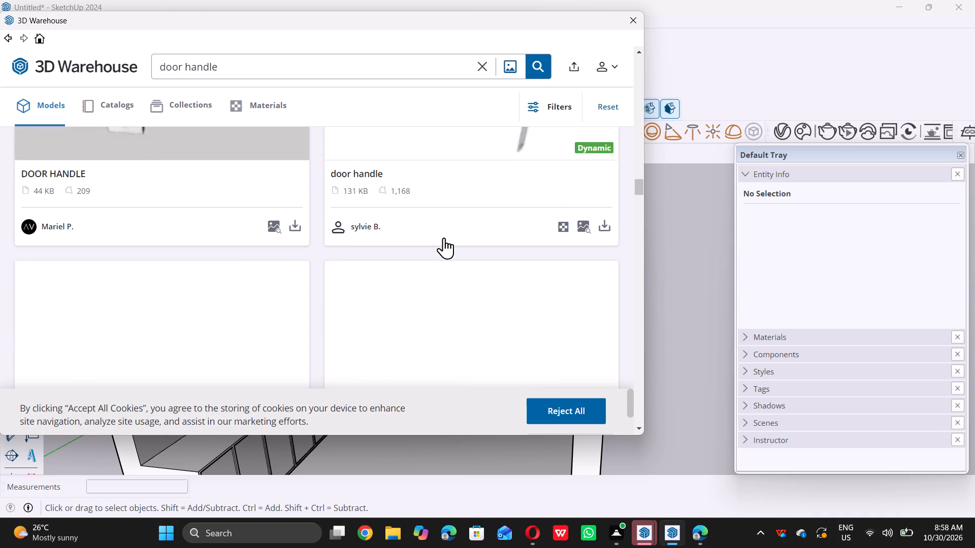
pyautogui.scroll(4, 444, 237)
pyautogui.scroll(-9, 444, 237)
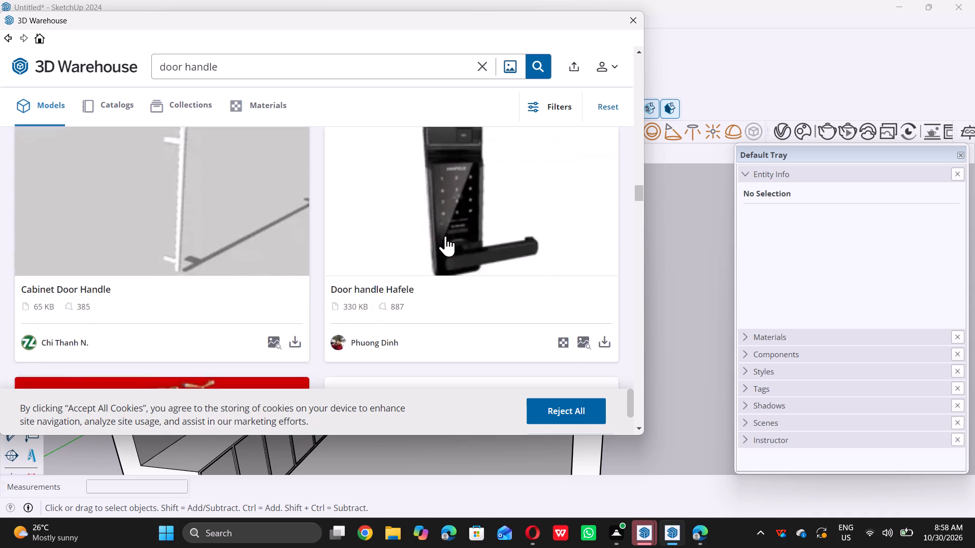
pyautogui.scroll(-12, 445, 235)
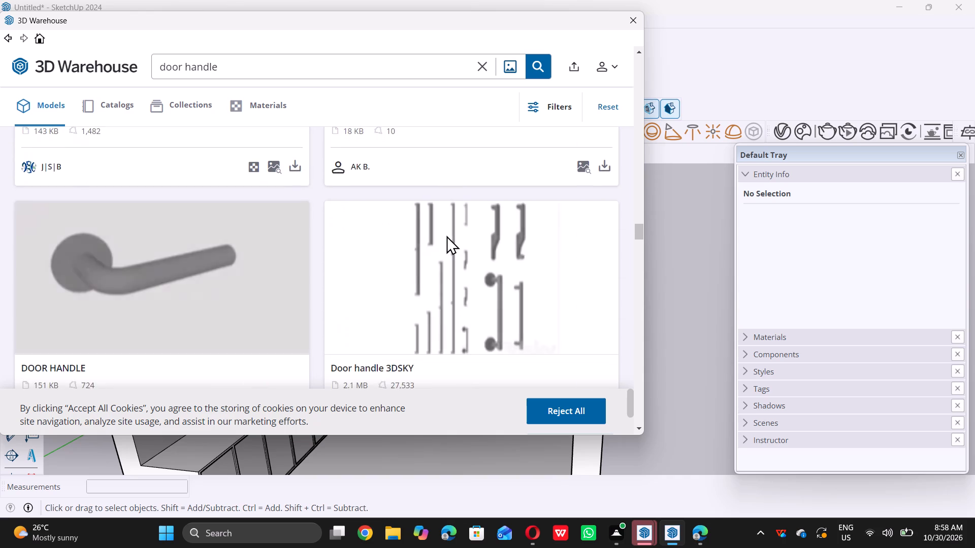
pyautogui.scroll(-6, 446, 235)
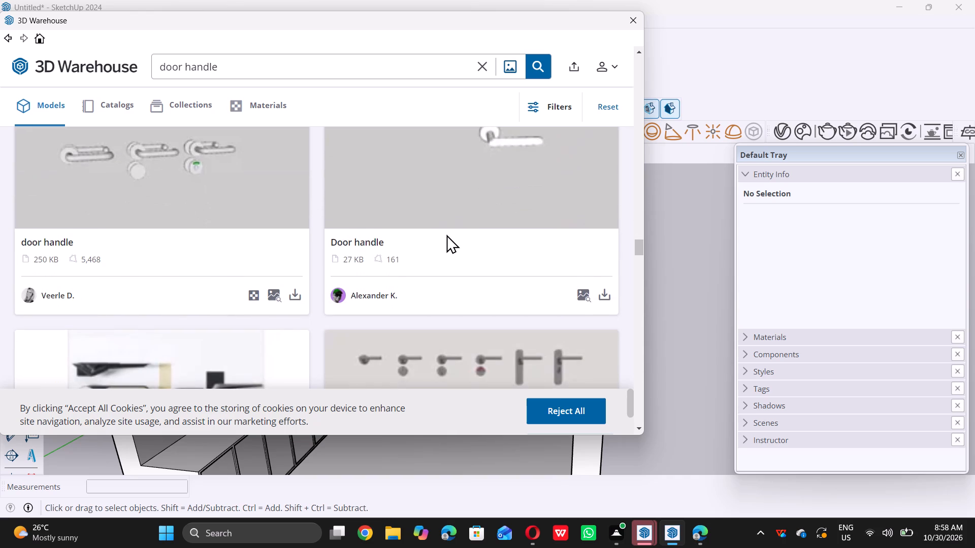
pyautogui.scroll(-7, 446, 234)
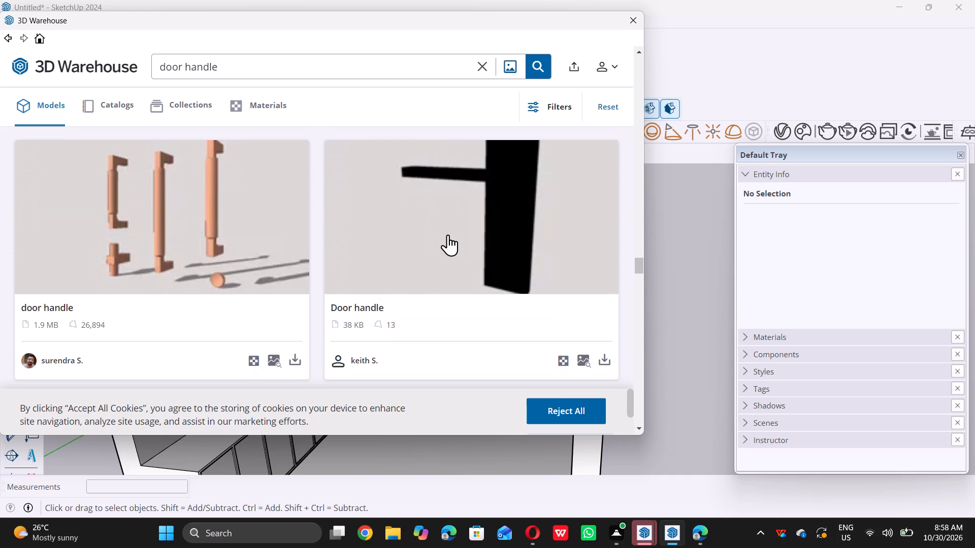
pyautogui.scroll(-2, 448, 233)
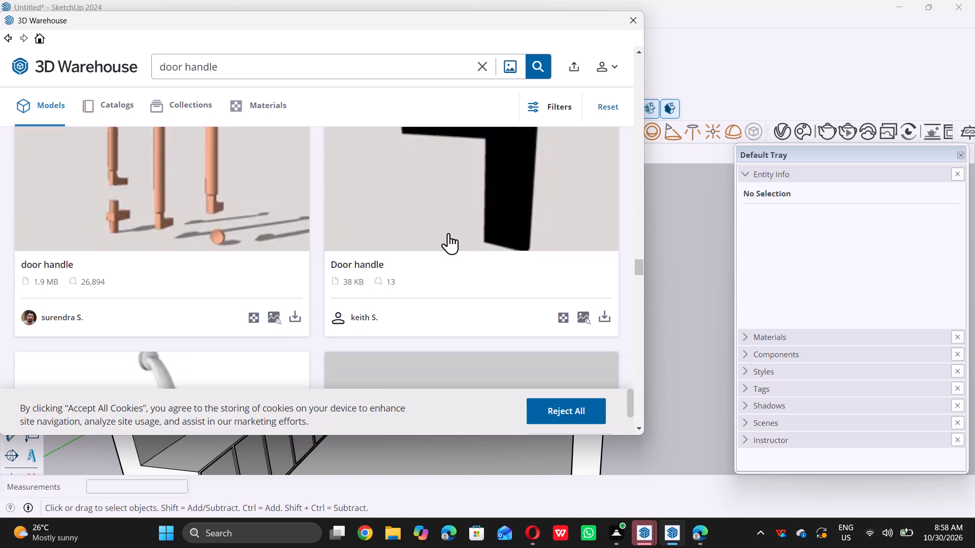
pyautogui.scroll(1, 448, 233)
pyautogui.scroll(-5, 448, 233)
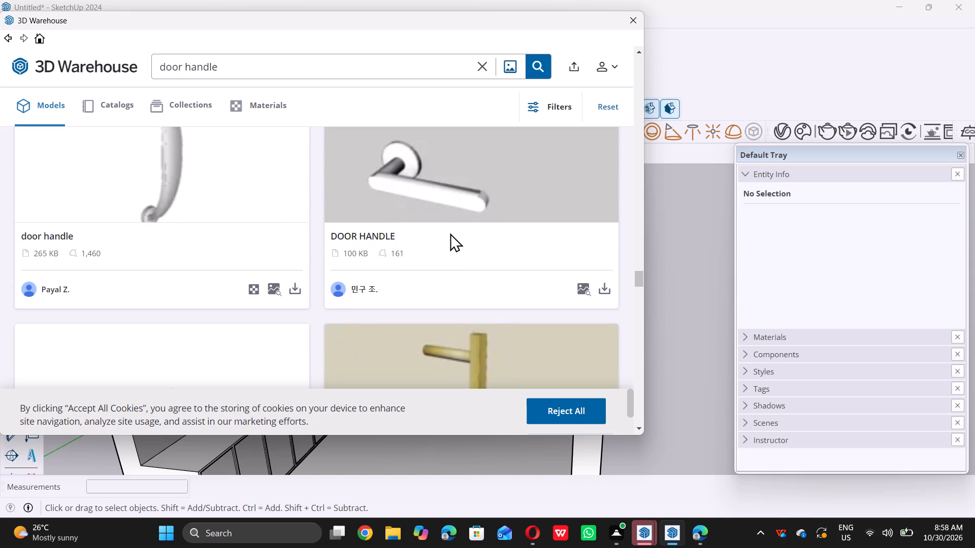
pyautogui.scroll(-6, 450, 233)
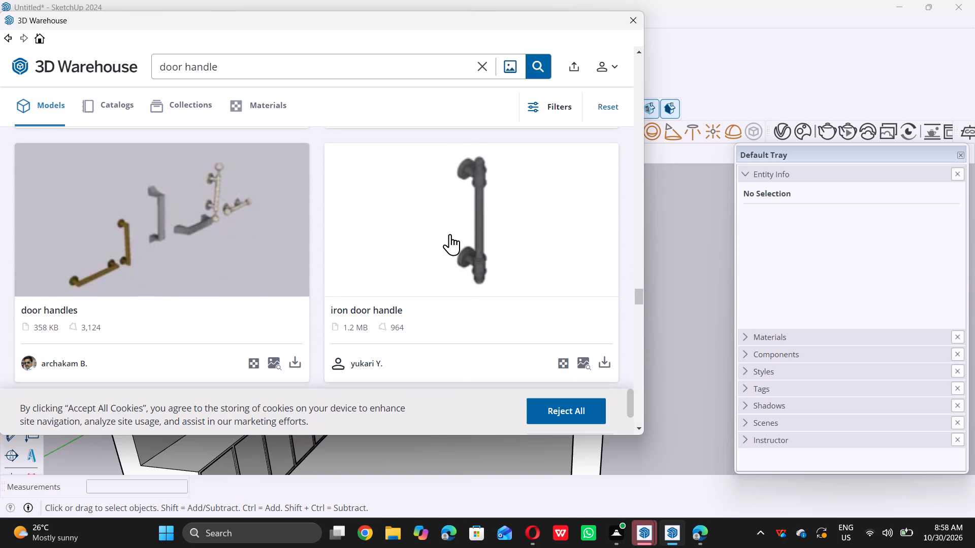
# Load the "iron door handle" model directly into the SketchUp model and place it outside the room, beside the side wall.
pyautogui.scroll(-1, 450, 234)
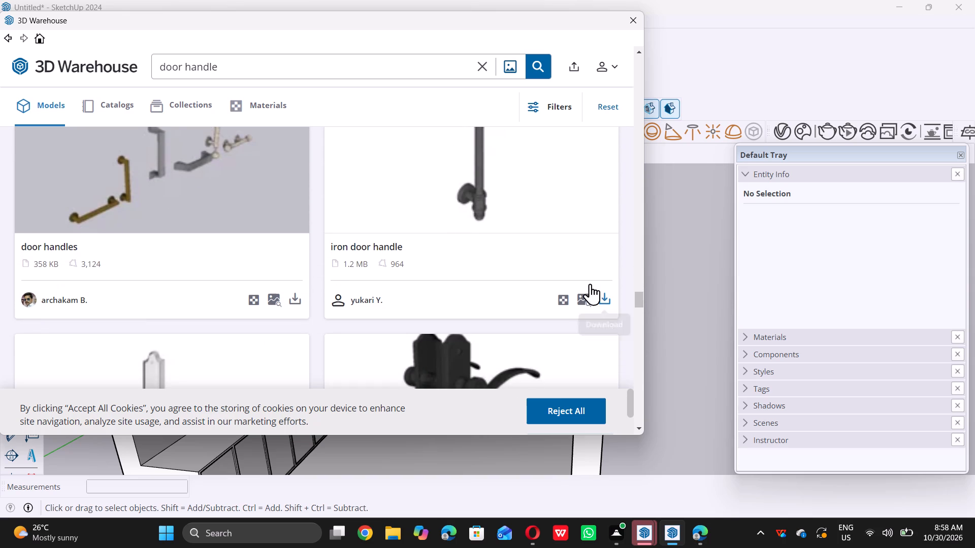
pyautogui.click(605, 297)
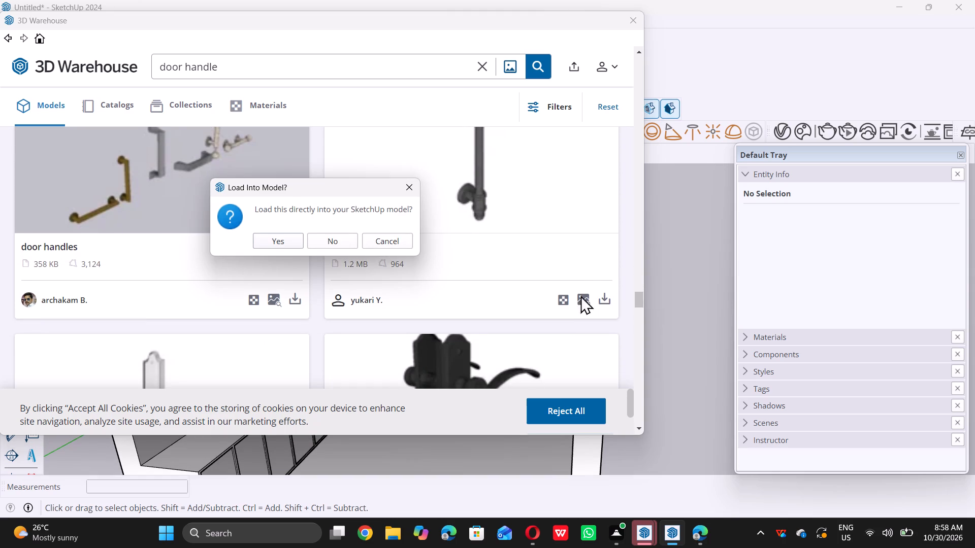
pyautogui.click(276, 238)
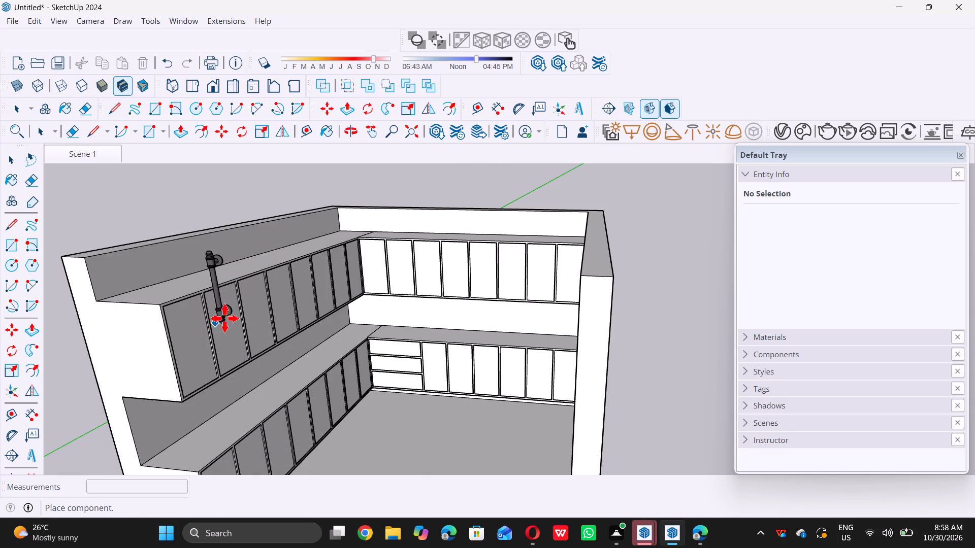
pyautogui.scroll(-5, 227, 313)
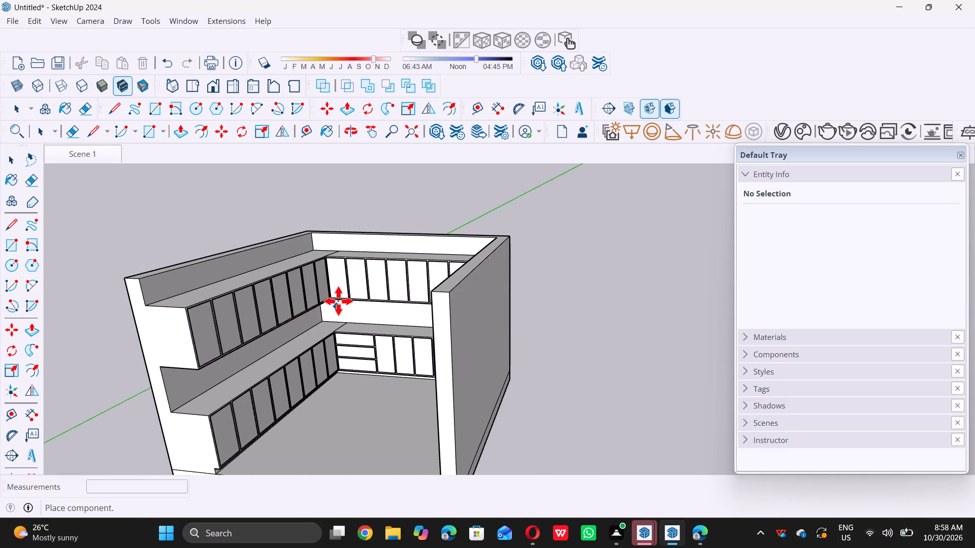
pyautogui.scroll(5, 338, 293)
pyautogui.scroll(-4, 319, 305)
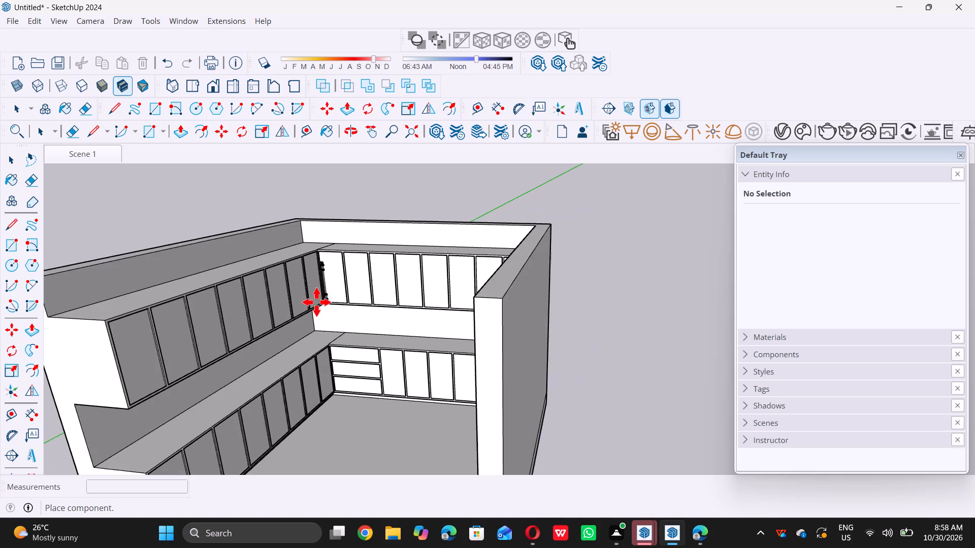
pyautogui.scroll(-11, 316, 302)
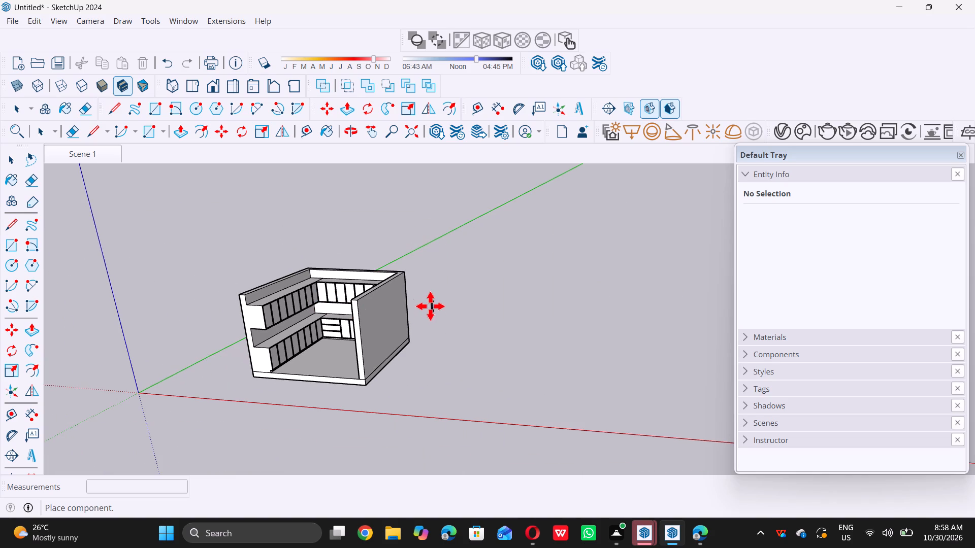
pyautogui.click(426, 296)
# Scale the iron door handle down uniformly from its top corner to about 0.64.
pyautogui.scroll(3, 429, 298)
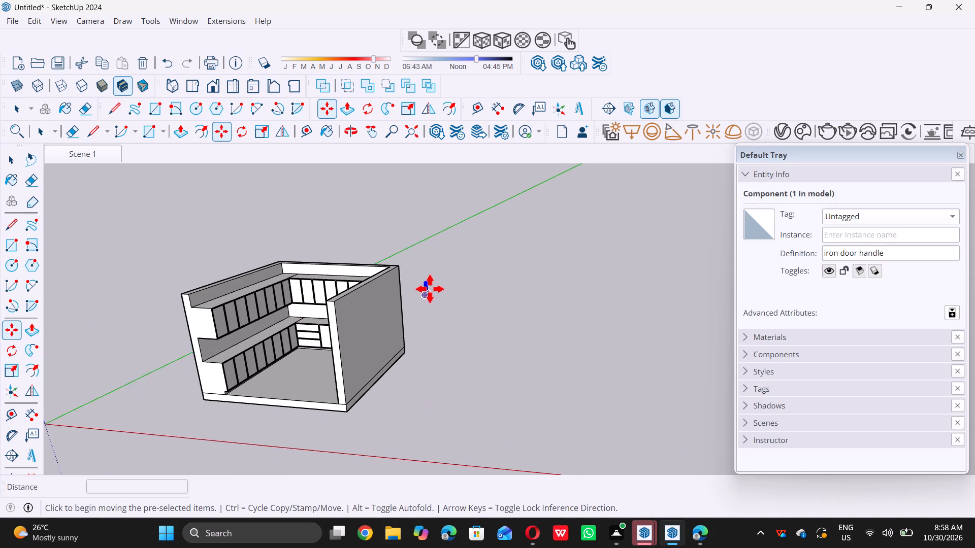
pyautogui.scroll(18, 429, 290)
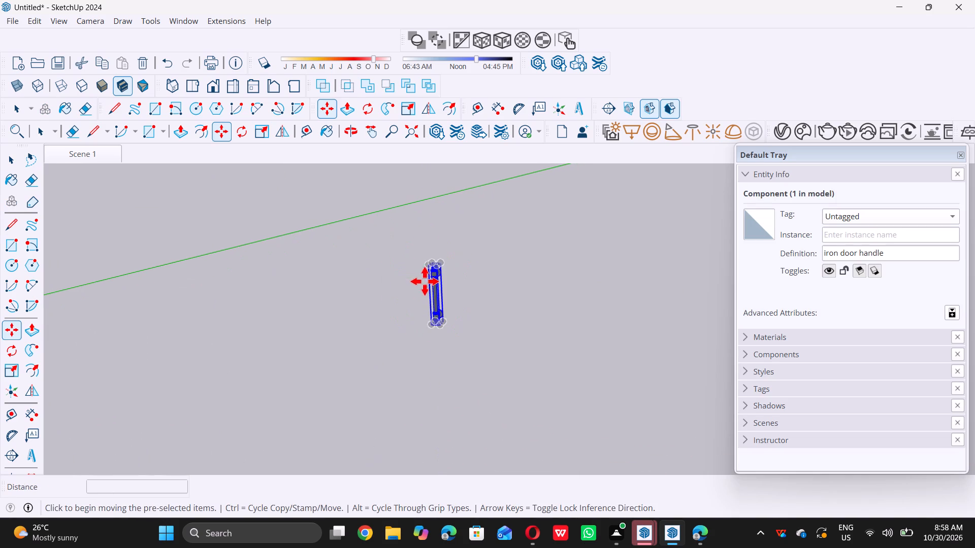
pyautogui.press('s')
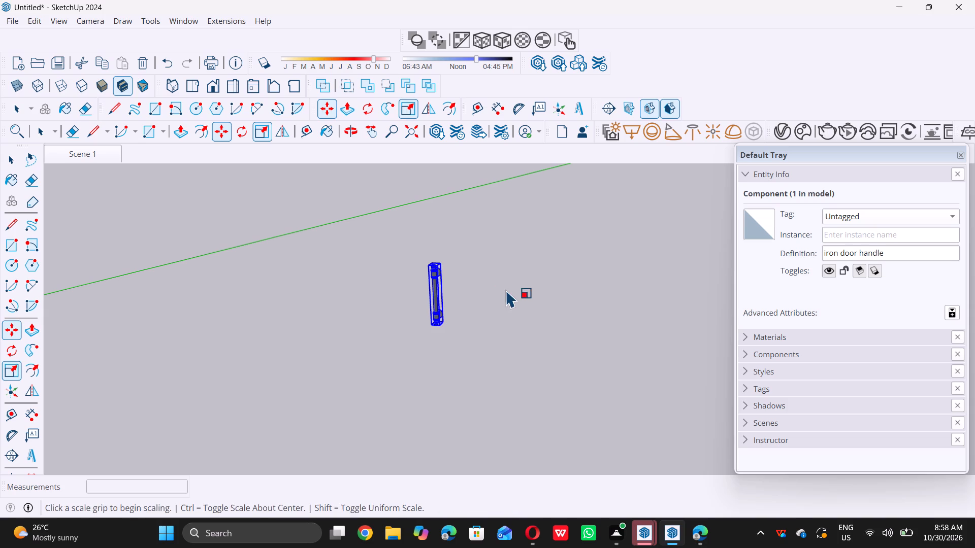
pyautogui.scroll(2, 437, 259)
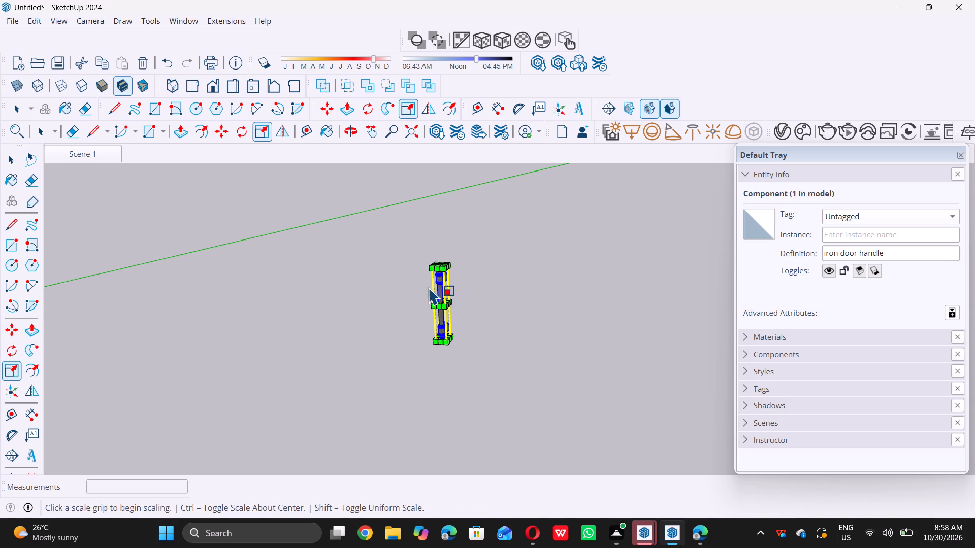
pyautogui.scroll(9, 434, 285)
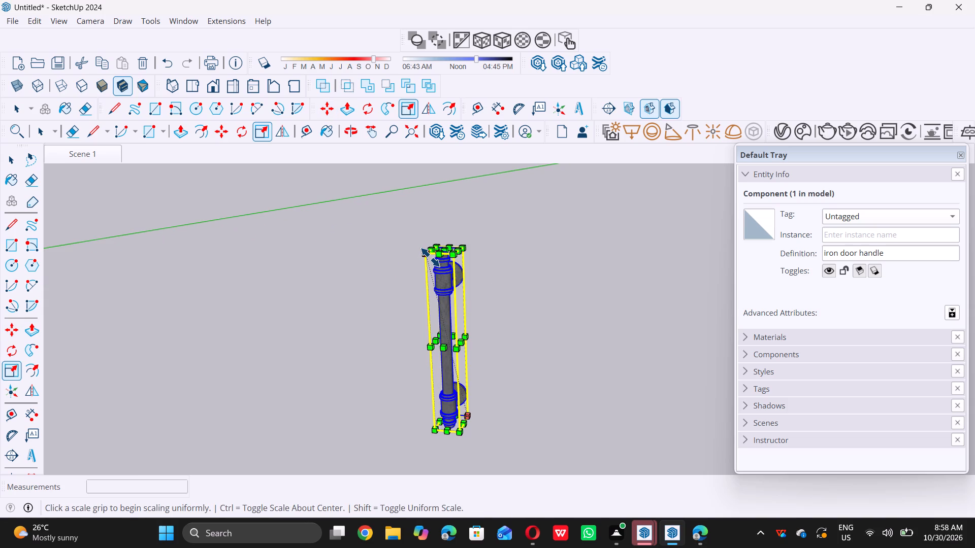
pyautogui.click(430, 257)
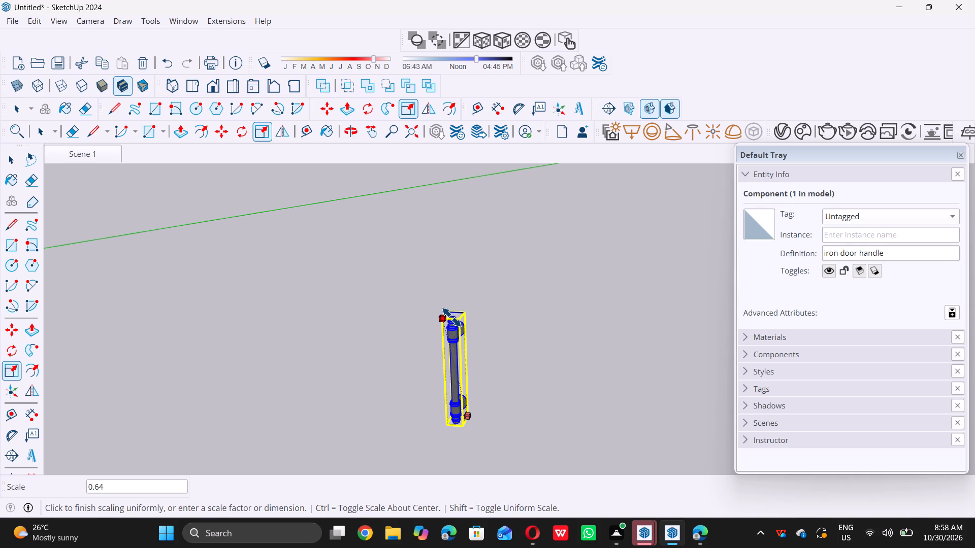
pyautogui.click(451, 317)
# Scale the iron door handle along the red axis to 0.76 and deselect it.
pyautogui.scroll(8, 451, 366)
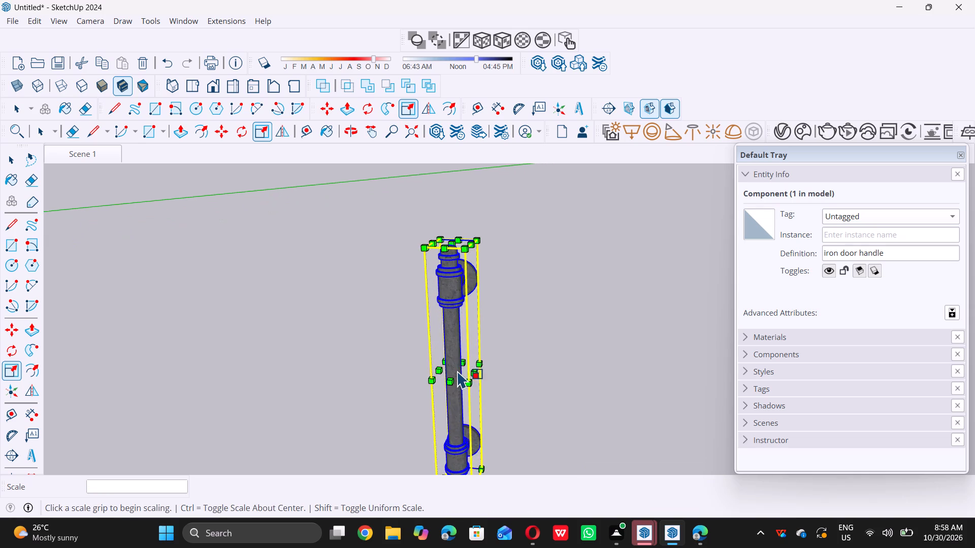
pyautogui.scroll(4, 452, 370)
pyautogui.click(437, 368)
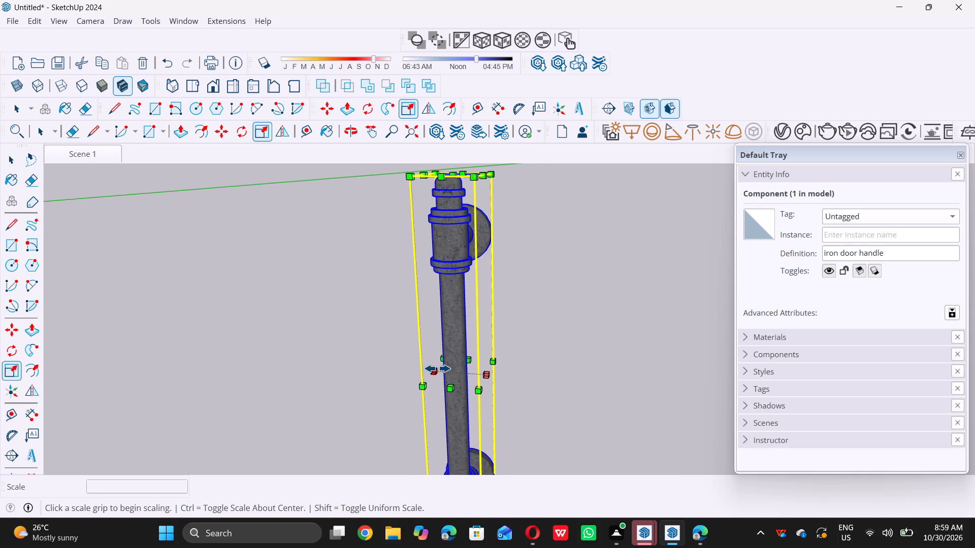
pyautogui.click(447, 369)
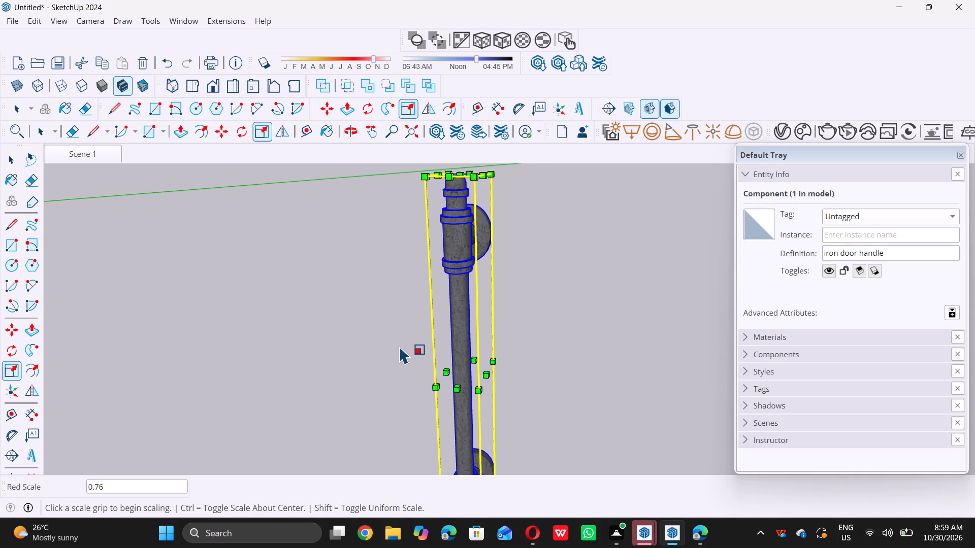
pyautogui.press('space')
pyautogui.doubleClick(378, 333)
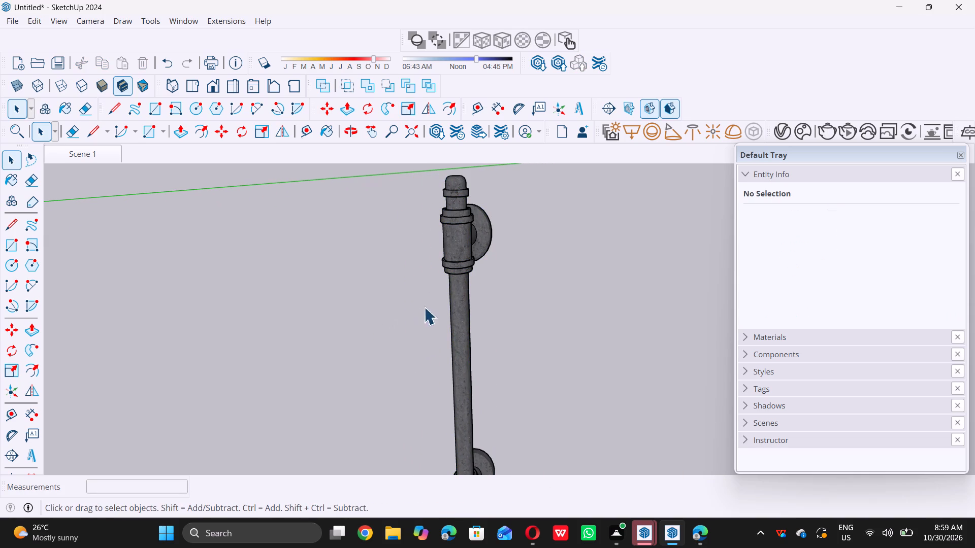
# Move the iron door handle by its bottom back corner onto the back wall's upper cabinet door nearest the inner corner.
pyautogui.scroll(-12, 474, 298)
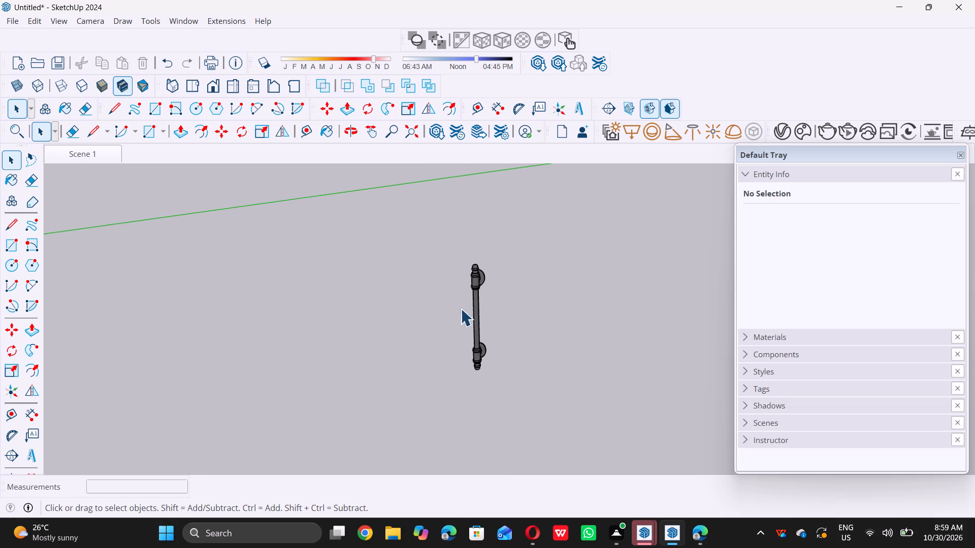
pyautogui.scroll(5, 475, 327)
pyautogui.moveTo(483, 357); pyautogui.dragTo(451, 336, button='middle')
pyautogui.middleClick(450, 336)
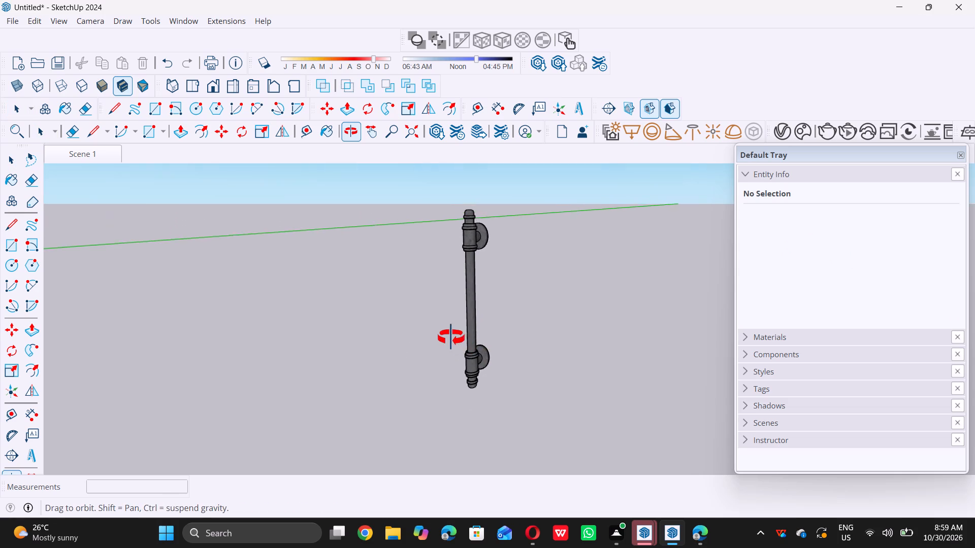
pyautogui.scroll(4, 464, 351)
pyautogui.doubleClick(477, 362)
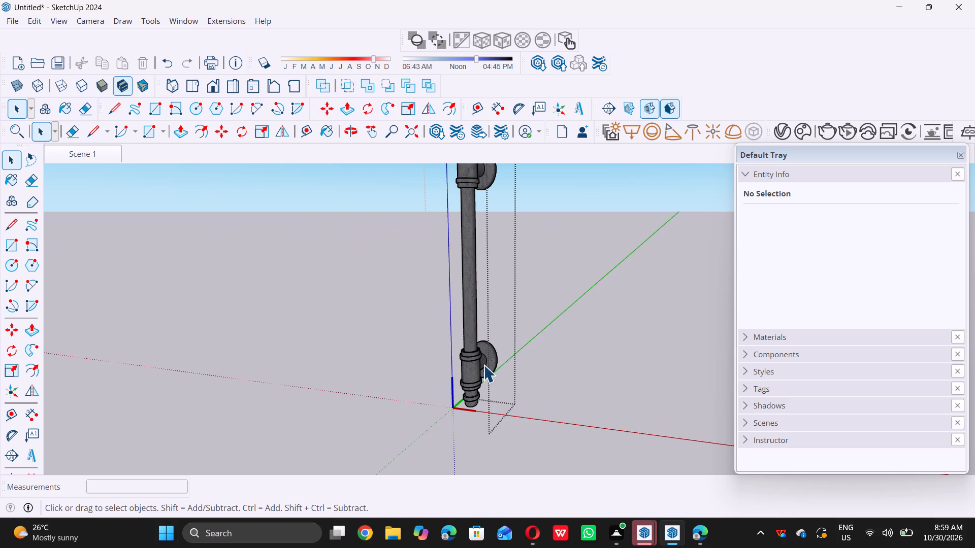
pyautogui.doubleClick(559, 351)
pyautogui.click(478, 367)
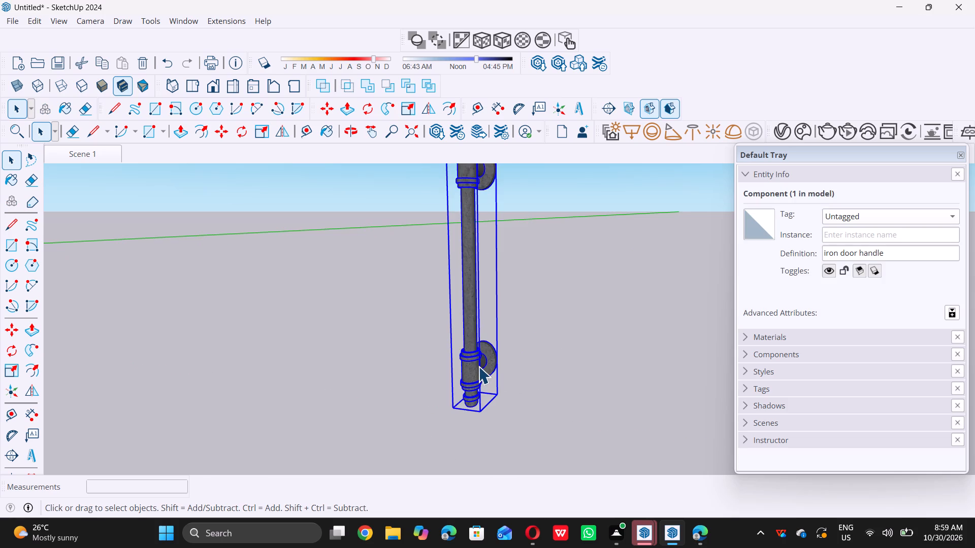
pyautogui.press('m')
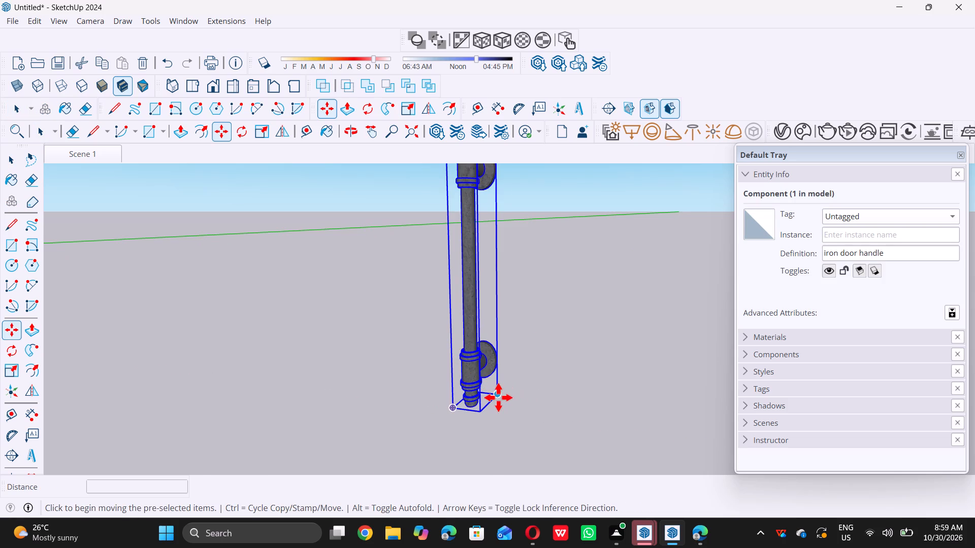
pyautogui.doubleClick(498, 397)
pyautogui.scroll(-17, 500, 396)
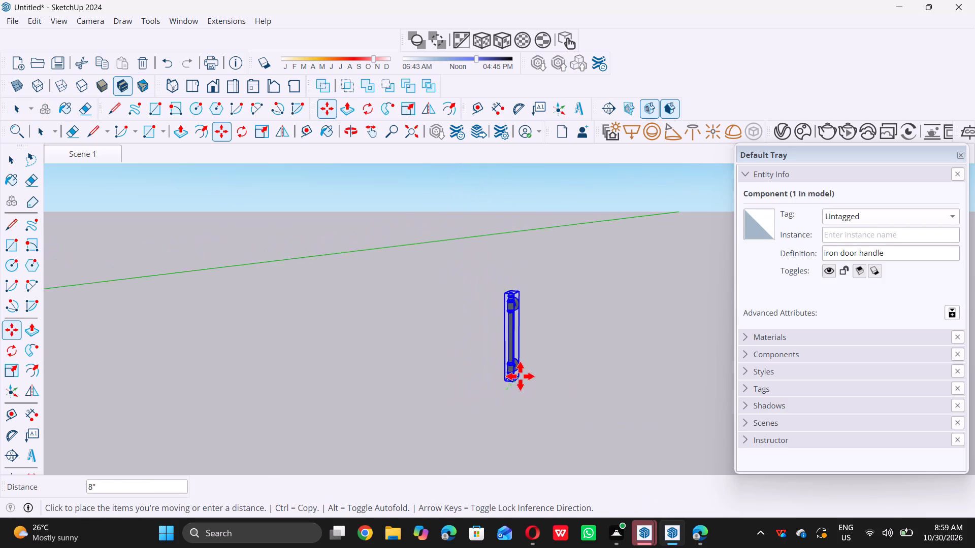
pyautogui.scroll(-20, 520, 376)
pyautogui.scroll(-7, 520, 376)
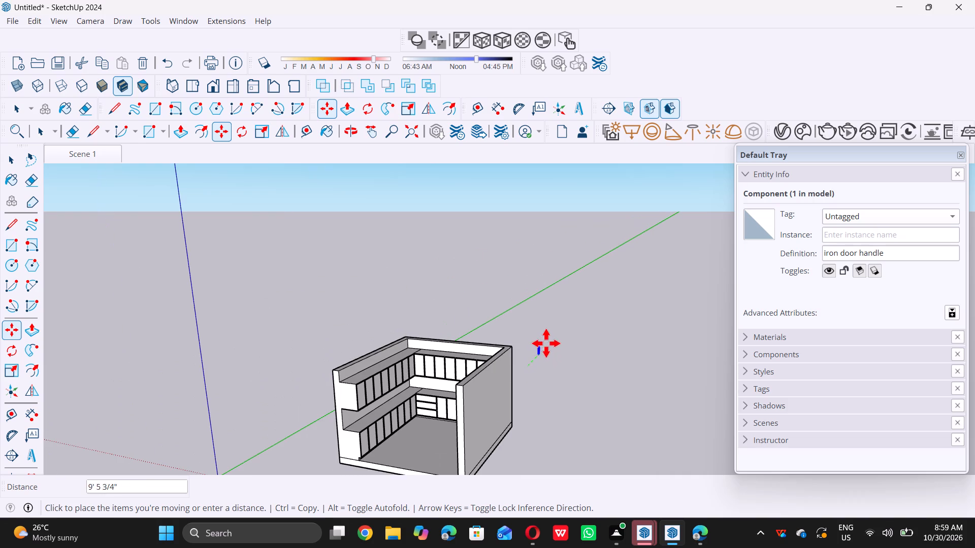
pyautogui.scroll(14, 417, 367)
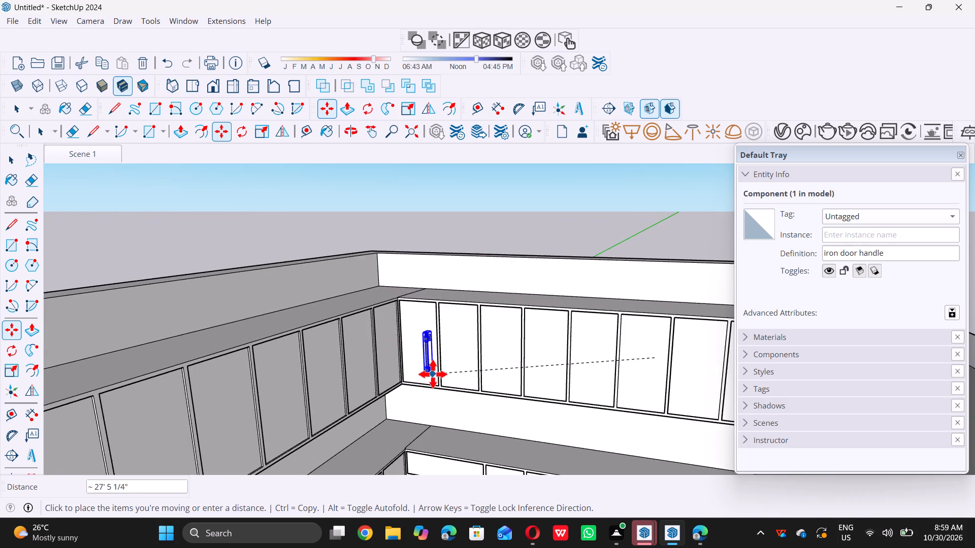
pyautogui.scroll(13, 433, 374)
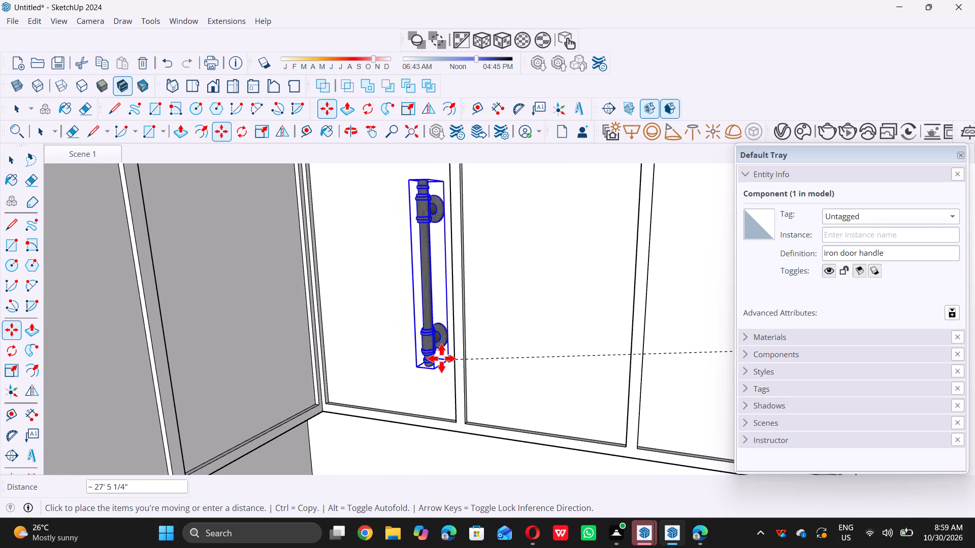
pyautogui.scroll(15, 441, 358)
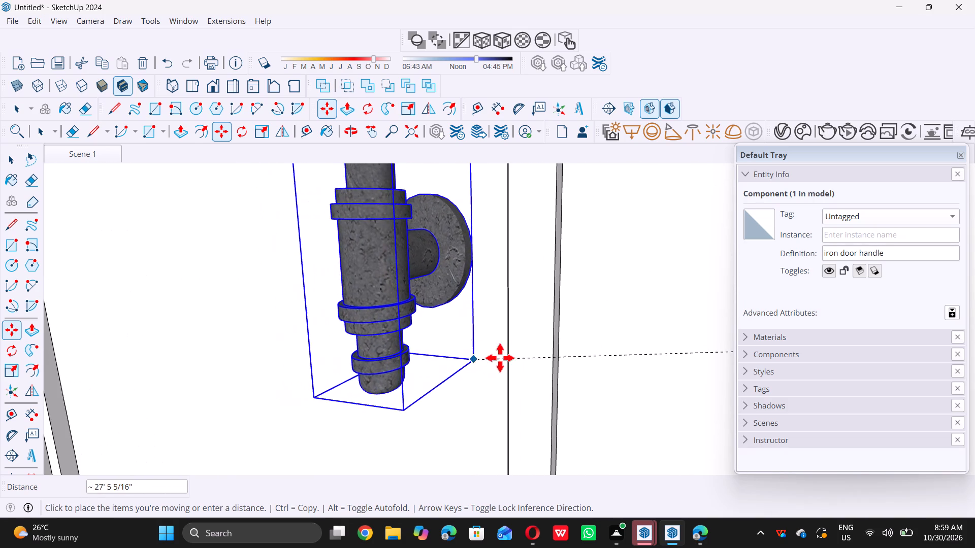
pyautogui.scroll(-14, 414, 378)
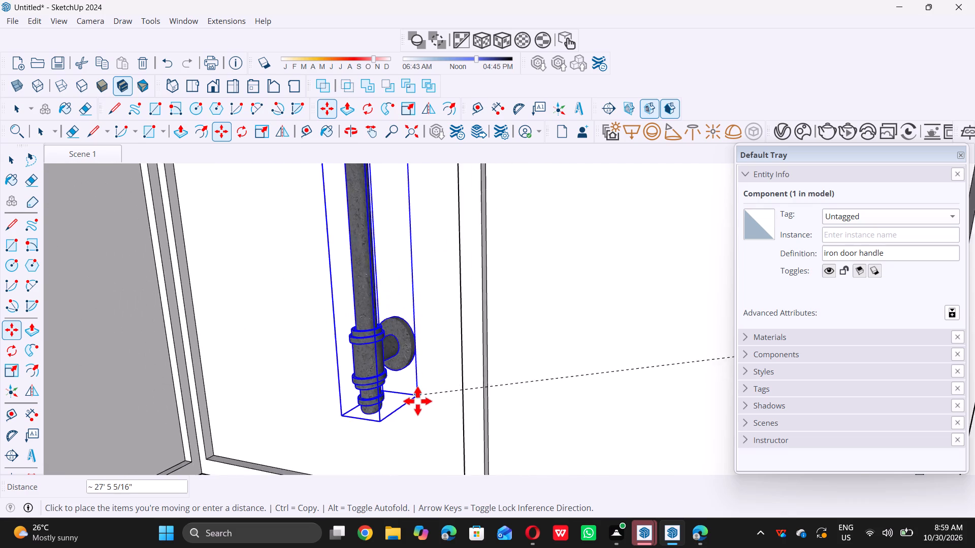
pyautogui.scroll(-3, 416, 403)
pyautogui.click(421, 391)
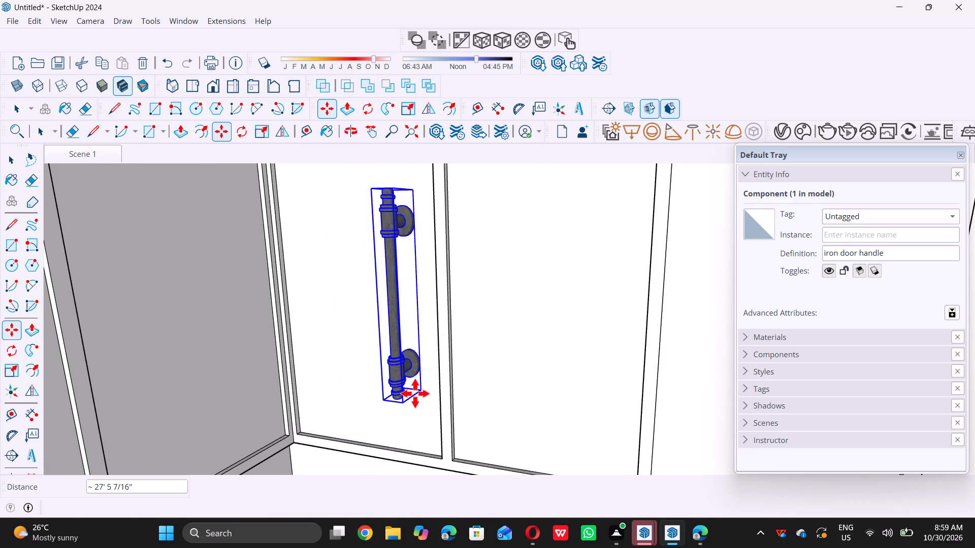
# Fine-tune the handle's position on the door face by its top back corner, closer to the door's free edge.
pyautogui.moveTo(495, 290); pyautogui.dragTo(491, 406, button='middle')
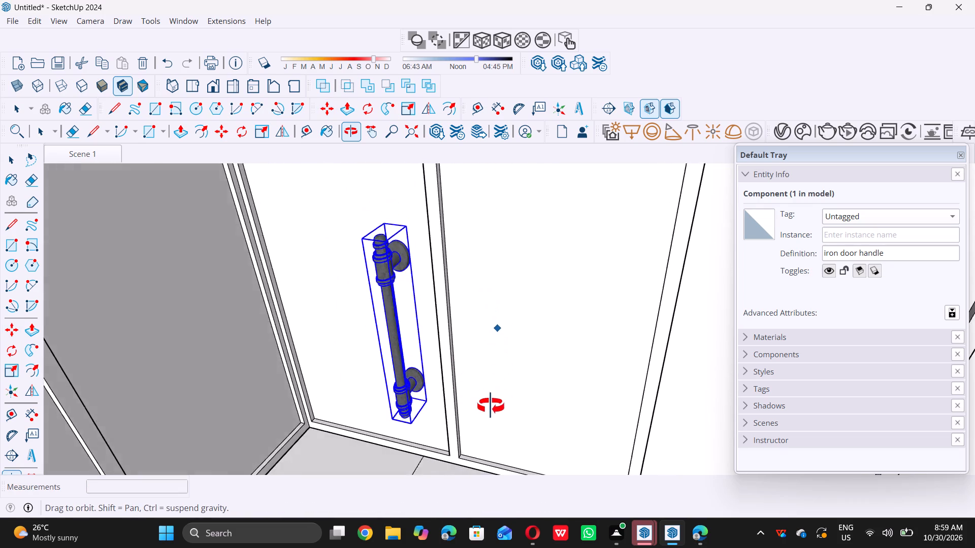
pyautogui.moveTo(491, 406); pyautogui.dragTo(482, 434, button='middle')
pyautogui.scroll(4, 375, 281)
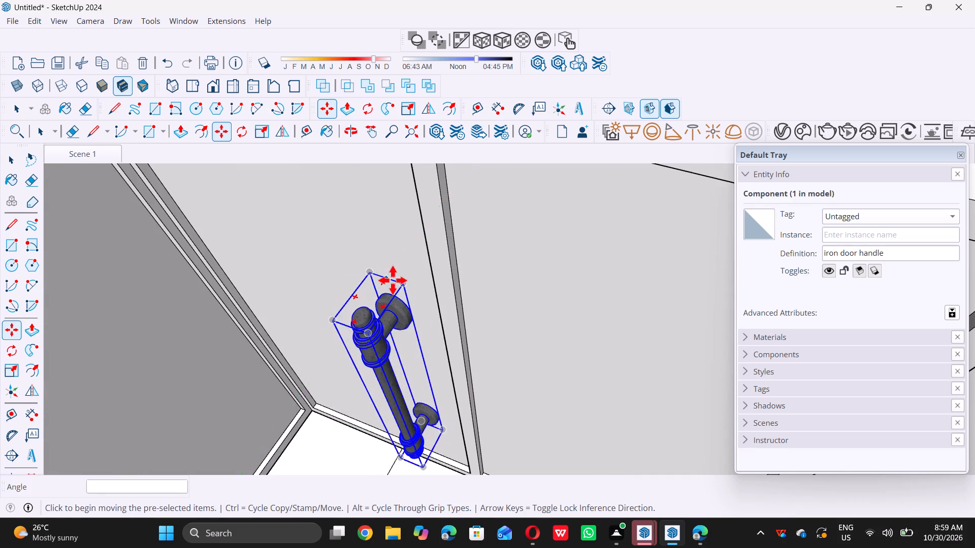
pyautogui.scroll(5, 396, 285)
pyautogui.doubleClick(405, 283)
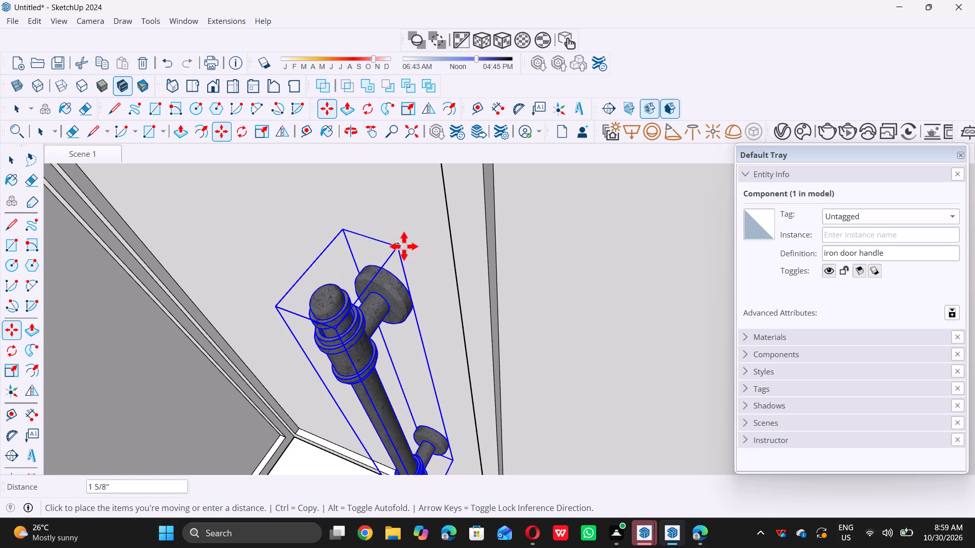
pyautogui.tripleClick(404, 246)
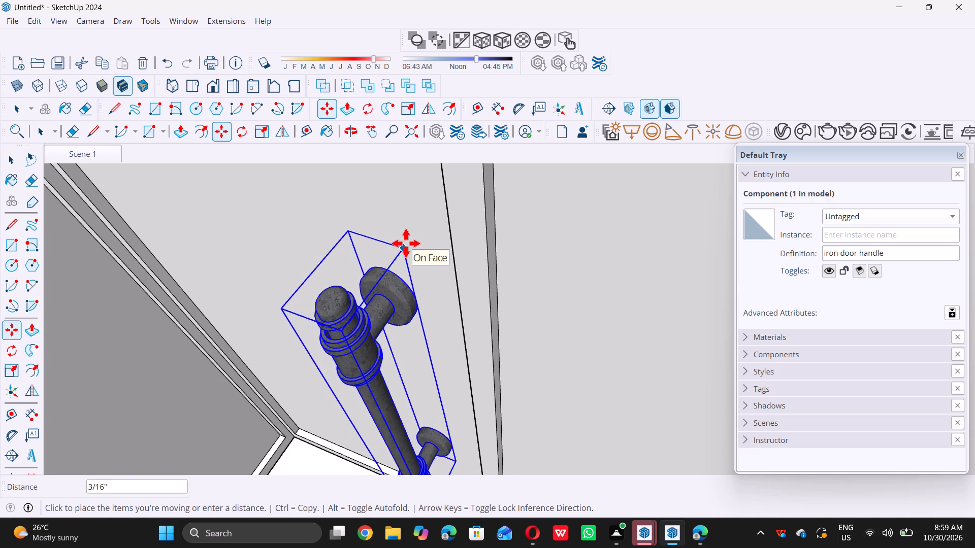
pyautogui.tripleClick(406, 243)
pyautogui.scroll(-11, 412, 244)
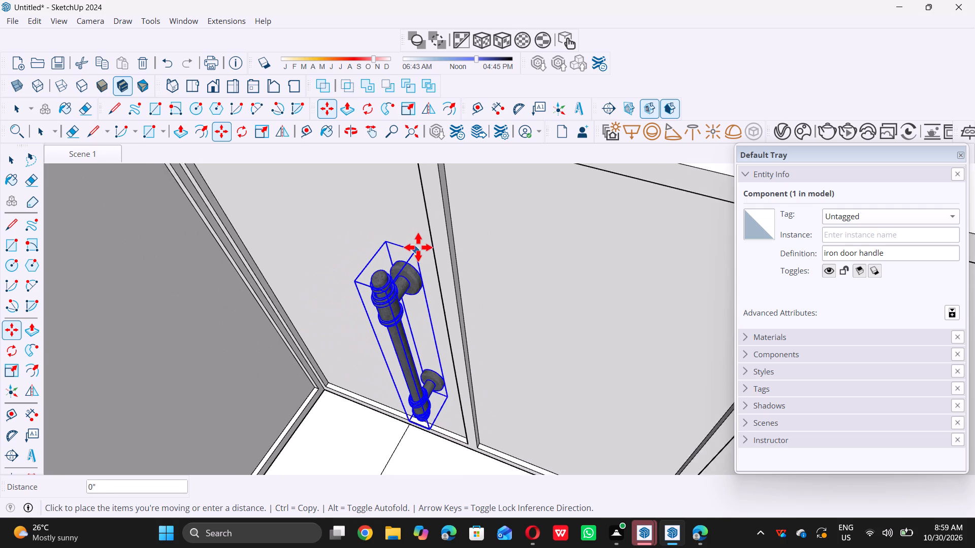
pyautogui.press('space')
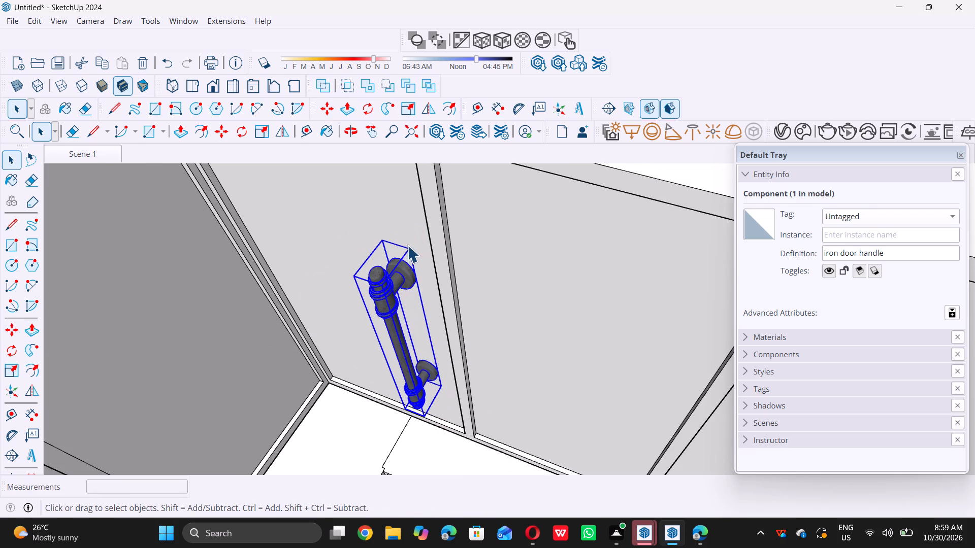
# Scale the iron door handle down along the blue axis to 0.75 from its top.
pyautogui.scroll(-10, 411, 239)
pyautogui.moveTo(397, 320); pyautogui.dragTo(462, 151, button='middle')
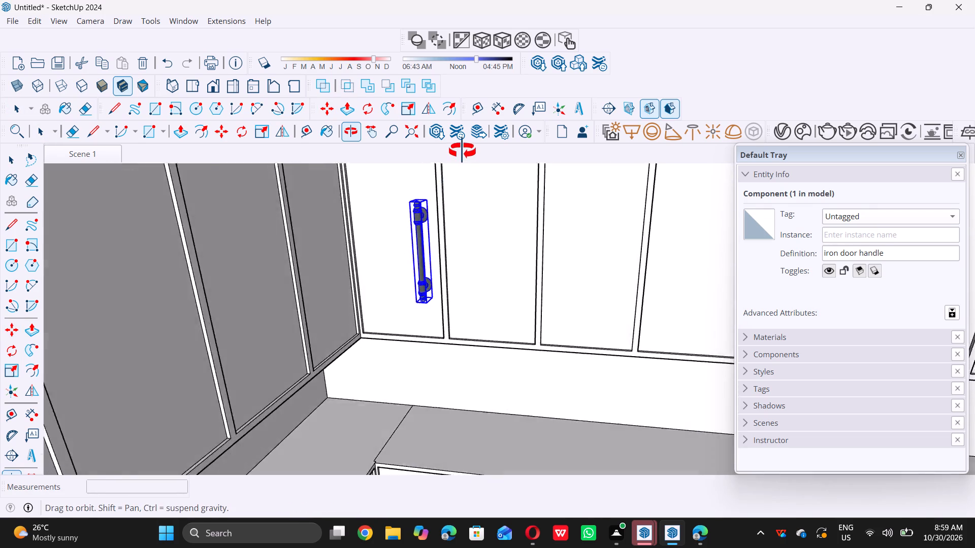
pyautogui.moveTo(462, 151); pyautogui.dragTo(454, 168, button='middle')
pyautogui.scroll(-8, 402, 274)
pyautogui.moveTo(411, 291); pyautogui.dragTo(429, 259, button='middle')
pyautogui.moveTo(429, 258); pyautogui.dragTo(429, 257, button='middle')
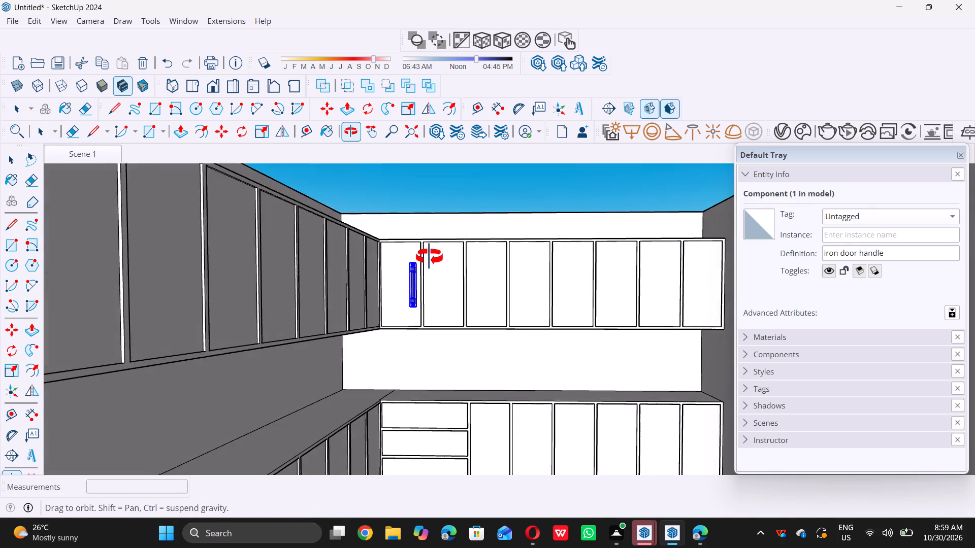
pyautogui.moveTo(429, 257); pyautogui.dragTo(420, 256, button='middle')
pyautogui.scroll(7, 423, 260)
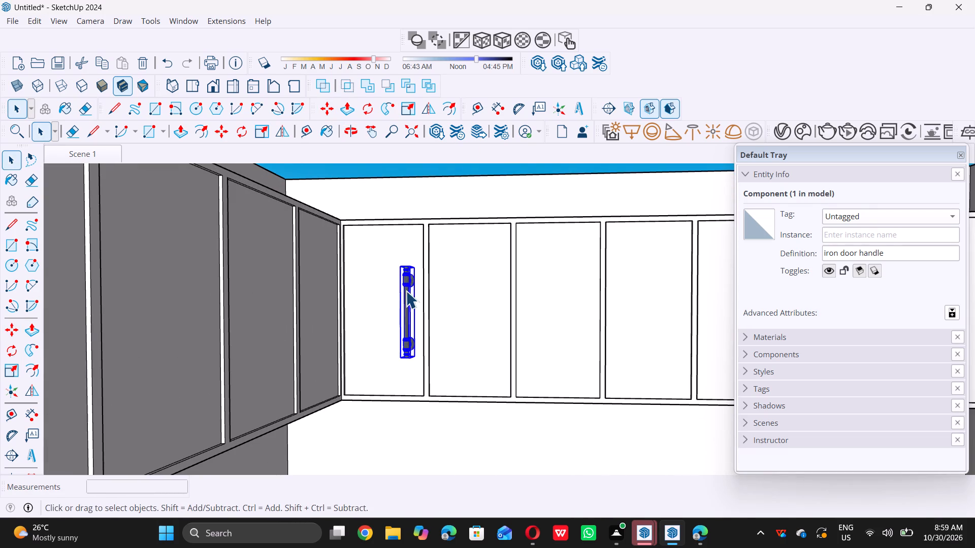
pyautogui.scroll(1, 406, 290)
pyautogui.moveTo(407, 286); pyautogui.dragTo(416, 275, button='middle')
pyautogui.scroll(6, 415, 276)
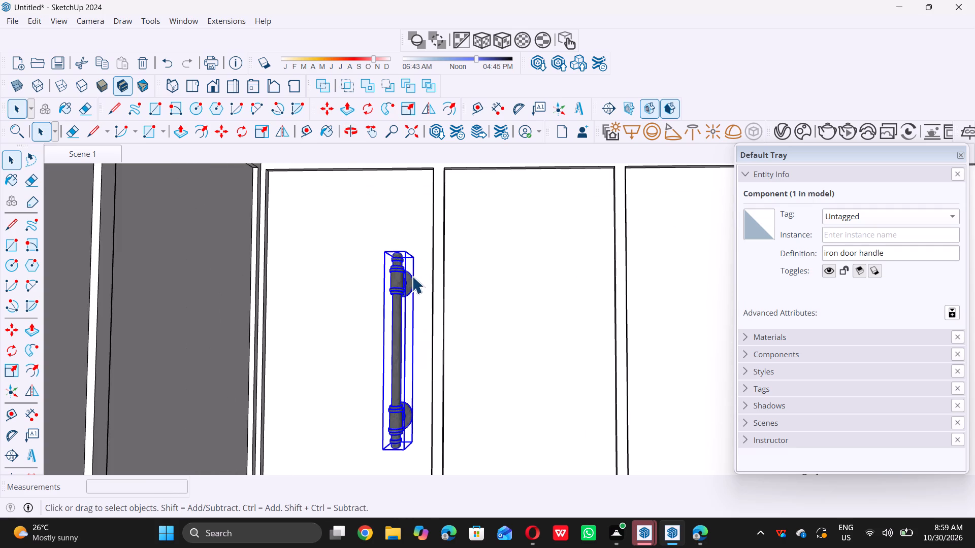
pyautogui.scroll(4, 412, 276)
pyautogui.press('s')
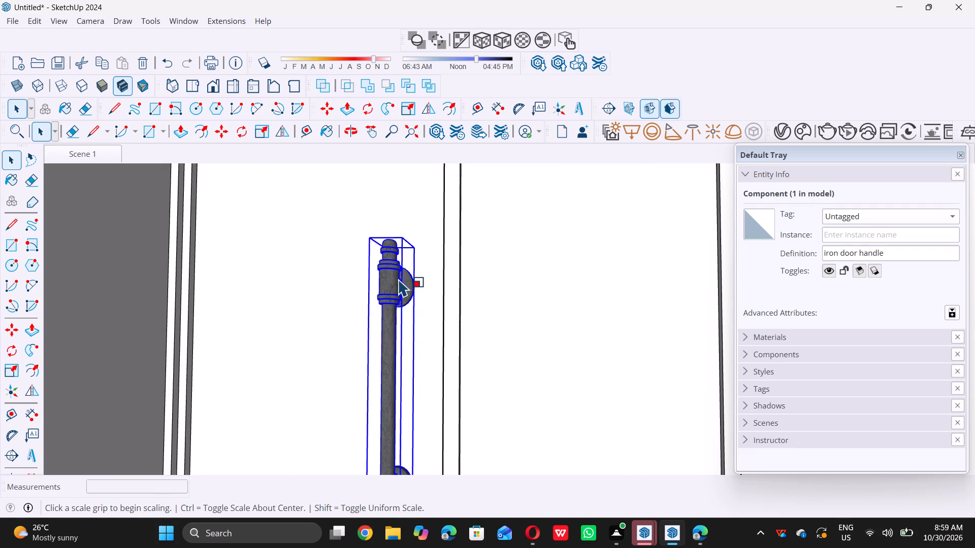
pyautogui.scroll(-4, 420, 260)
pyautogui.scroll(1, 399, 246)
pyautogui.moveTo(397, 248); pyautogui.dragTo(393, 273, button='middle')
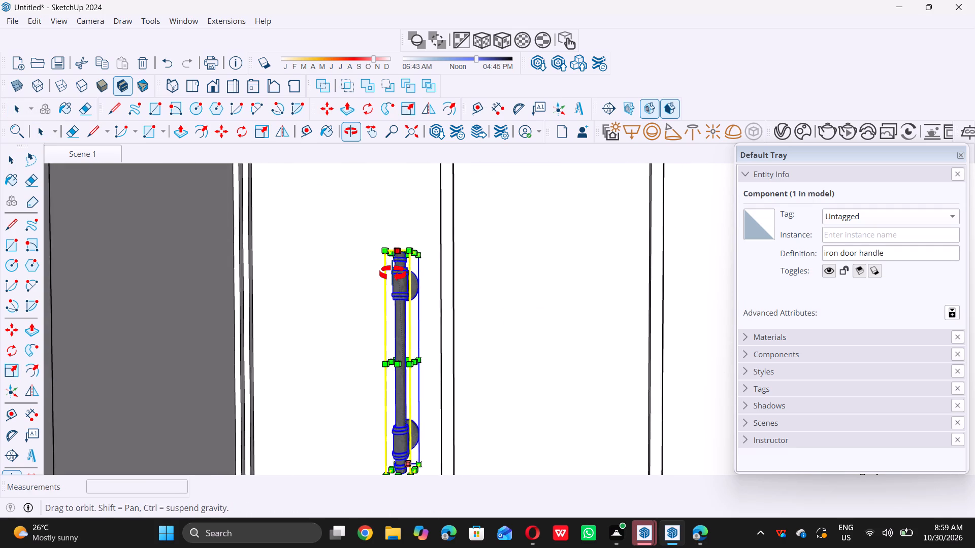
pyautogui.moveTo(393, 273); pyautogui.dragTo(389, 285, button='middle')
pyautogui.middleClick(389, 285)
pyautogui.scroll(13, 395, 266)
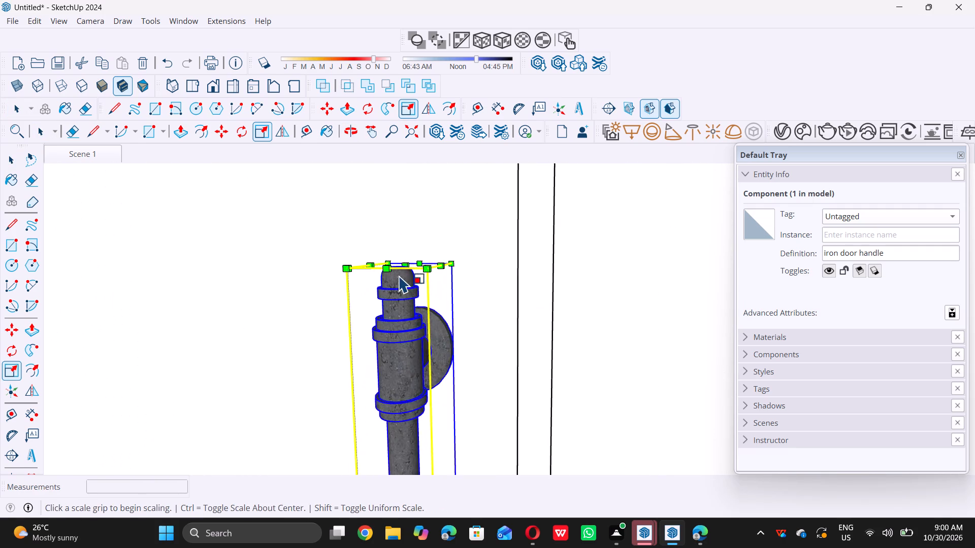
pyautogui.scroll(2, 399, 275)
pyautogui.click(406, 260)
pyautogui.scroll(-8, 406, 260)
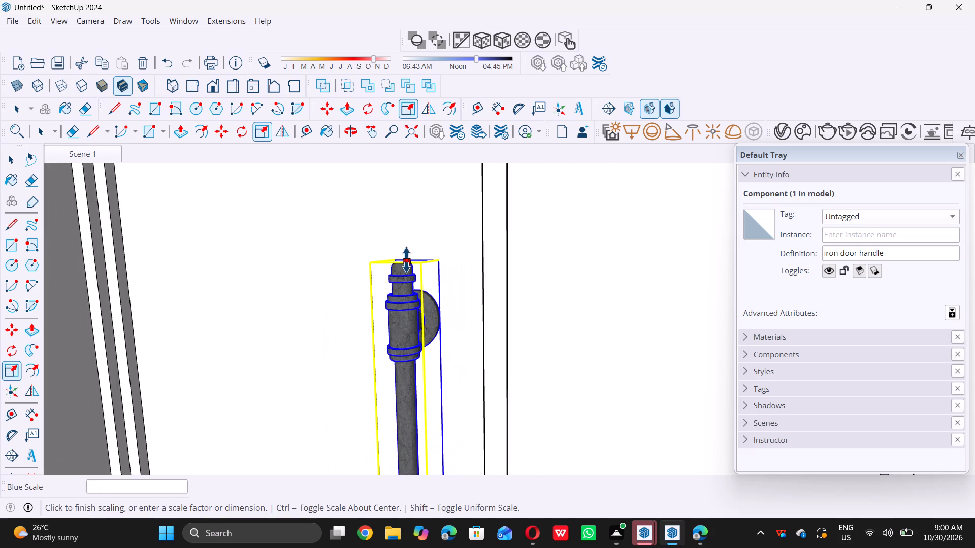
pyautogui.scroll(-10, 406, 260)
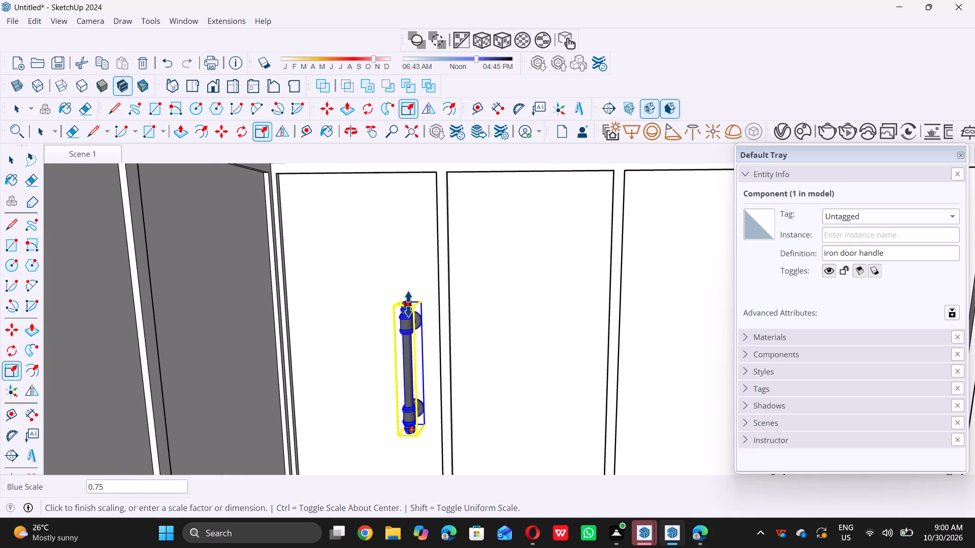
pyautogui.tripleClick(409, 304)
pyautogui.press('space')
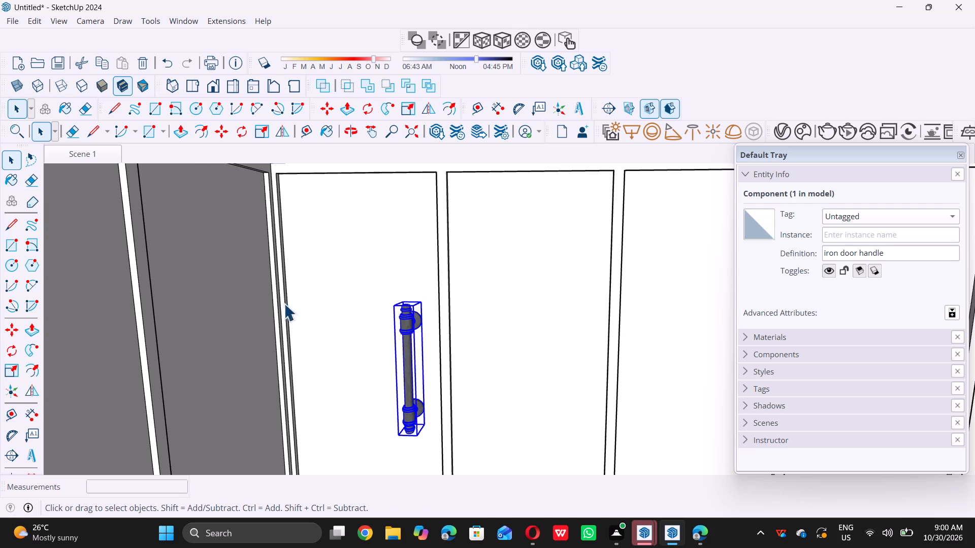
# Copy the shortened handle about 7 1/16" along the red axis onto the adjacent upper cabinet door.
pyautogui.scroll(5, 484, 332)
pyautogui.scroll(5, 403, 321)
pyautogui.scroll(5, 371, 284)
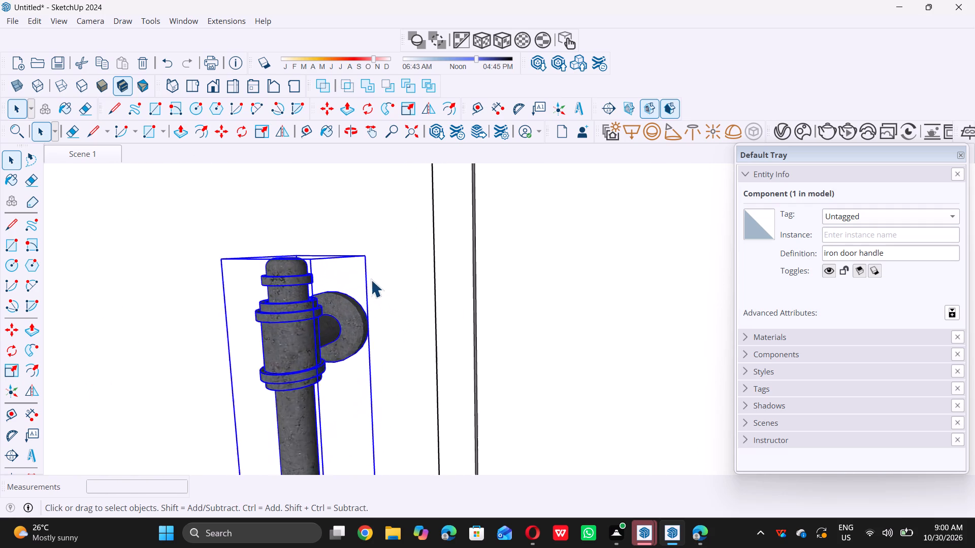
pyautogui.press('m')
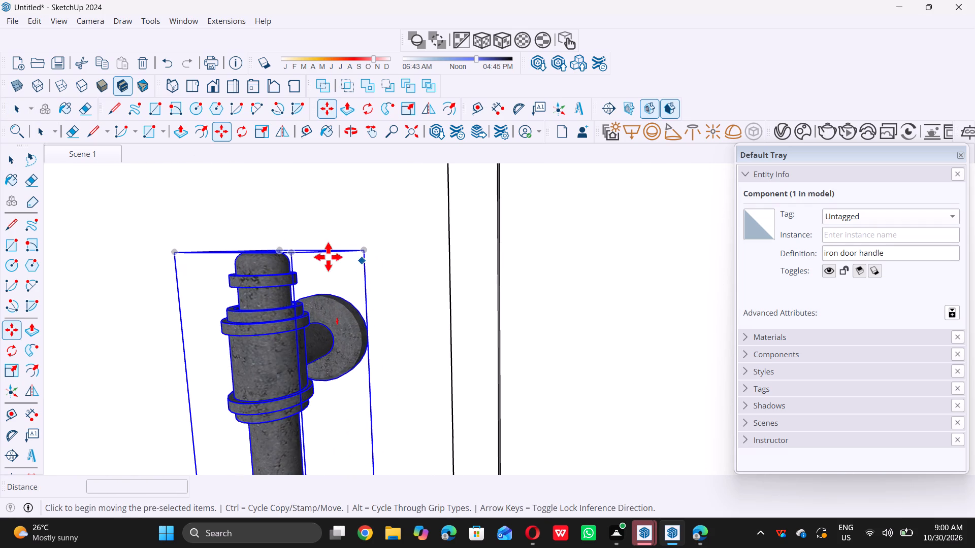
pyautogui.moveTo(284, 265); pyautogui.dragTo(325, 302, button='middle')
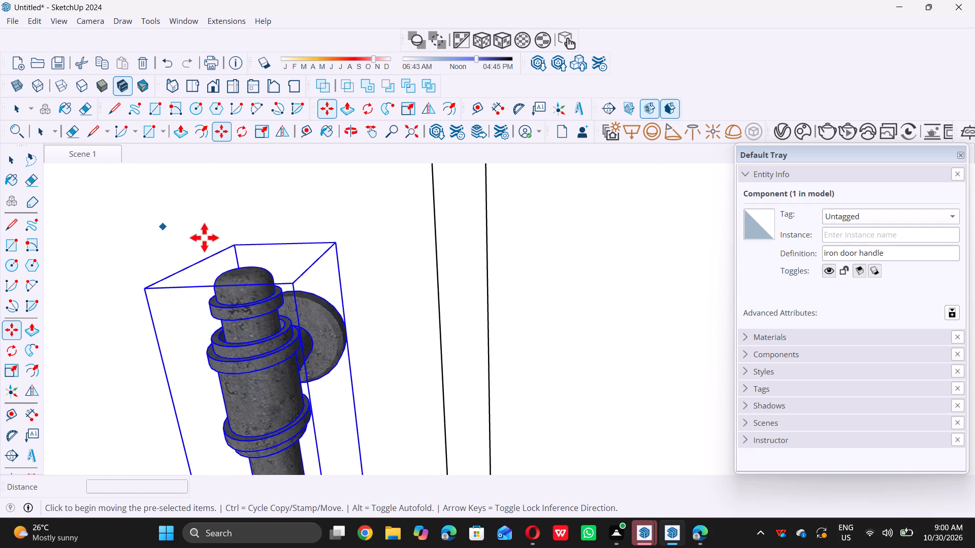
pyautogui.doubleClick(232, 245)
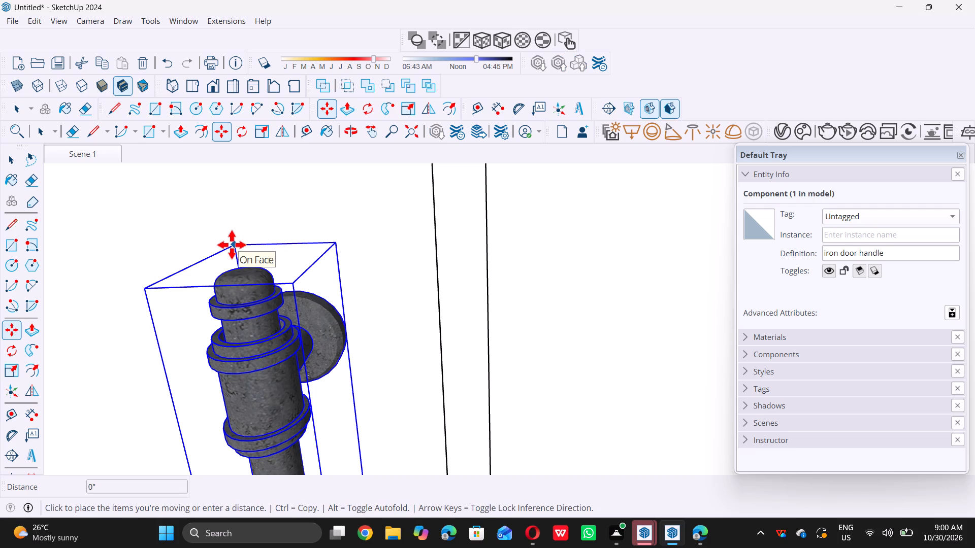
pyautogui.scroll(-10, 232, 245)
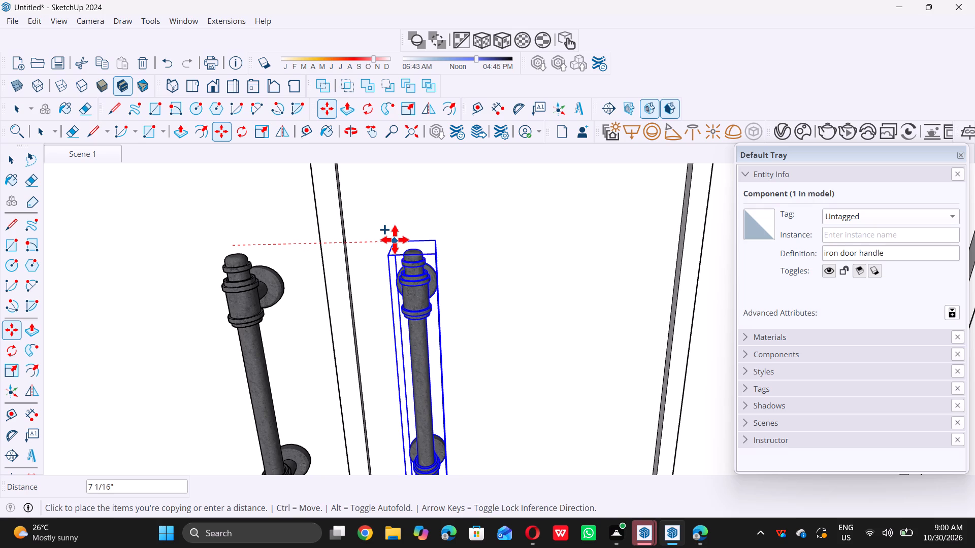
pyautogui.tripleClick(395, 239)
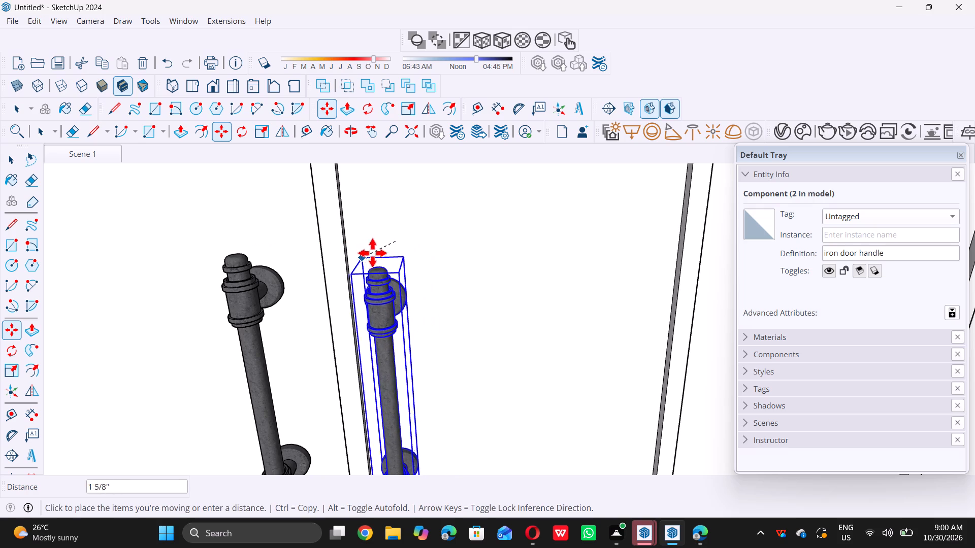
pyautogui.press('space')
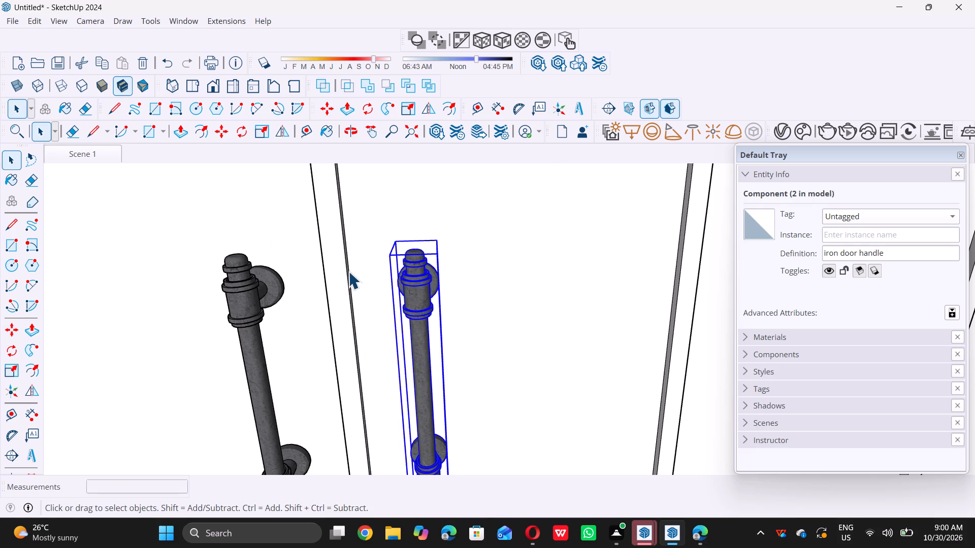
# Copy both iron door handles 2' 10 1/2" along the back wall onto the third and fourth upper doors, using matching top door corners.
pyautogui.scroll(-7, 349, 269)
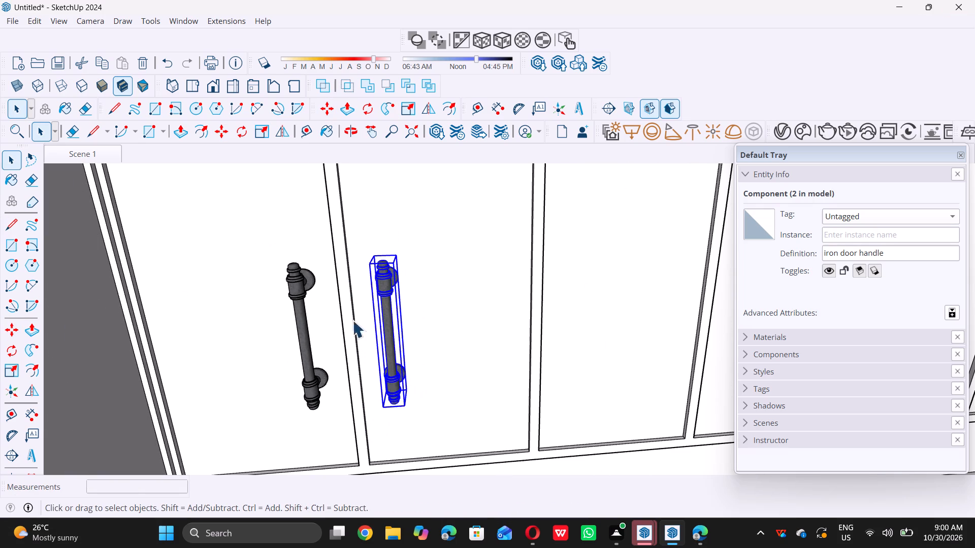
pyautogui.keyDown('ctrl'); pyautogui.click(294, 282); pyautogui.keyUp('ctrl')
pyautogui.scroll(-3, 299, 295)
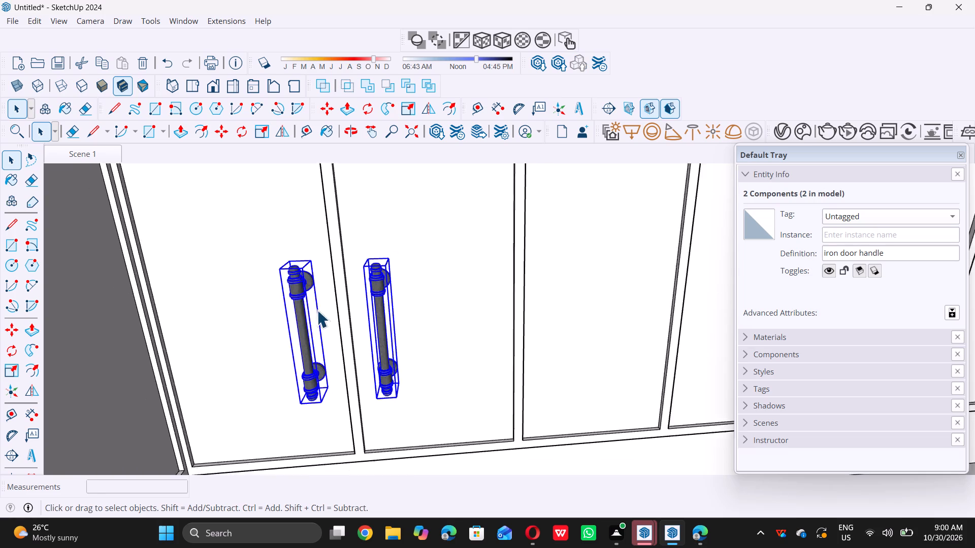
pyautogui.scroll(-8, 317, 310)
pyautogui.scroll(2, 241, 238)
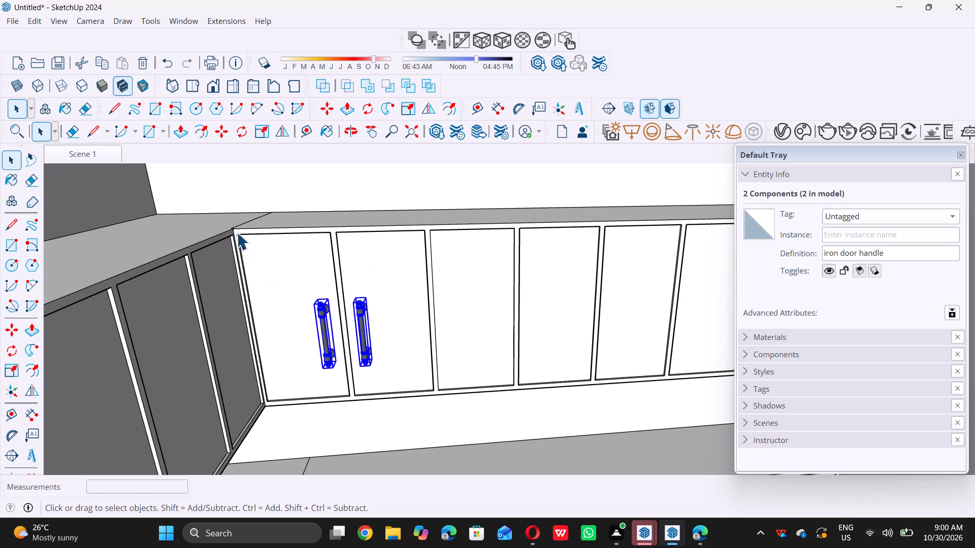
pyautogui.scroll(8, 233, 231)
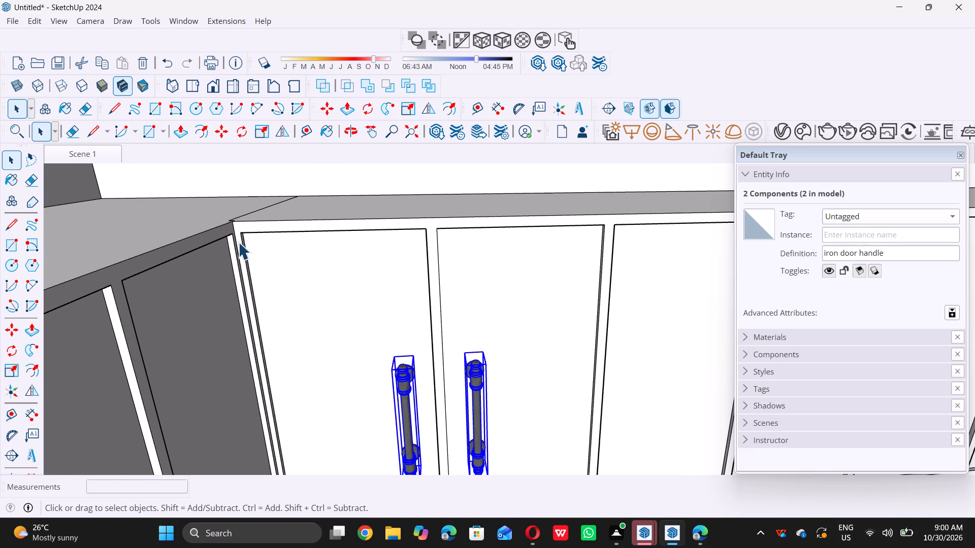
pyautogui.press('m')
pyautogui.scroll(7, 244, 236)
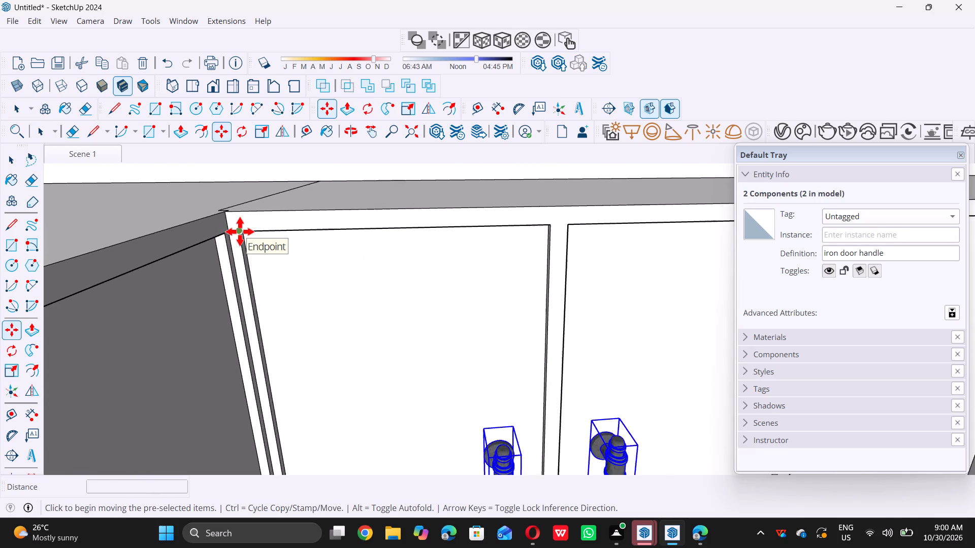
pyautogui.tripleClick(240, 230)
pyautogui.click(240, 230)
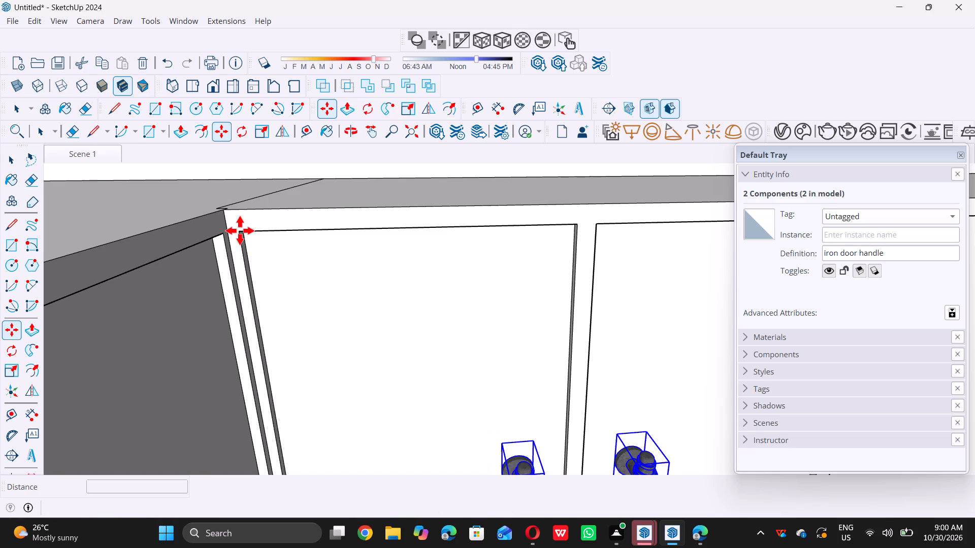
pyautogui.scroll(-15, 238, 230)
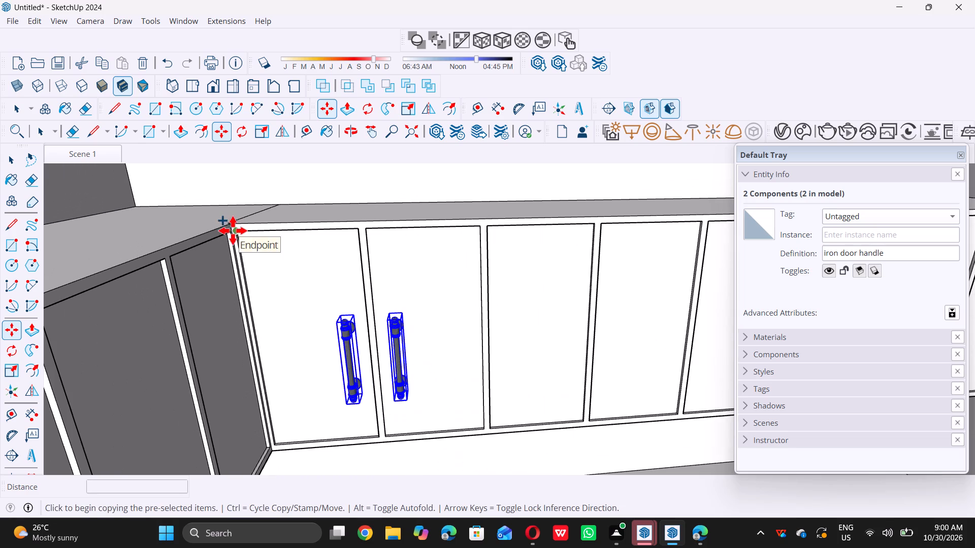
pyautogui.scroll(4, 225, 230)
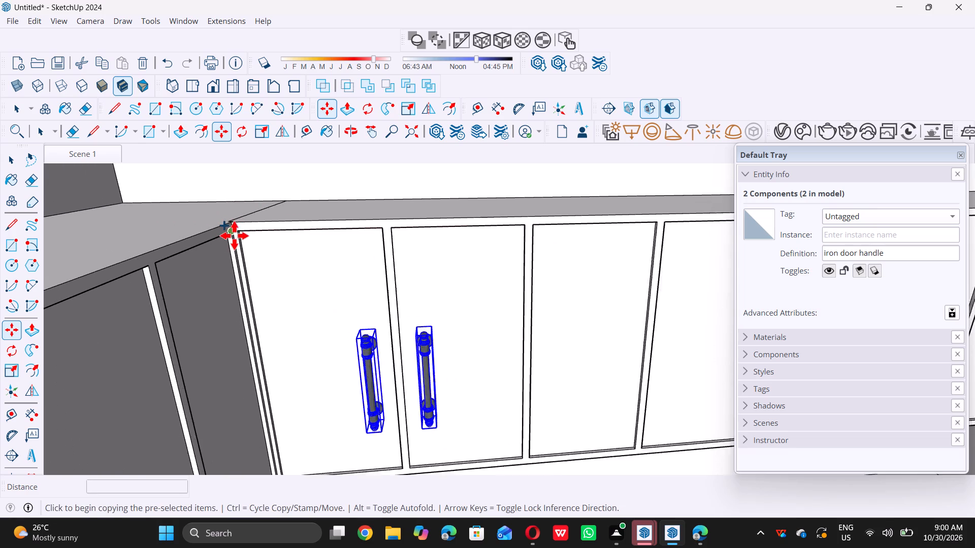
pyautogui.scroll(4, 239, 233)
pyautogui.tripleClick(239, 227)
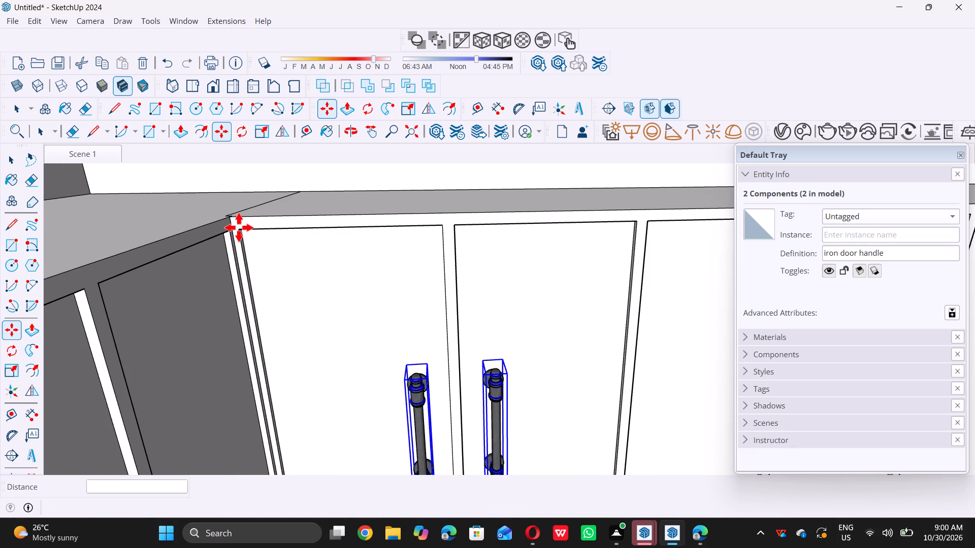
pyautogui.scroll(-10, 239, 227)
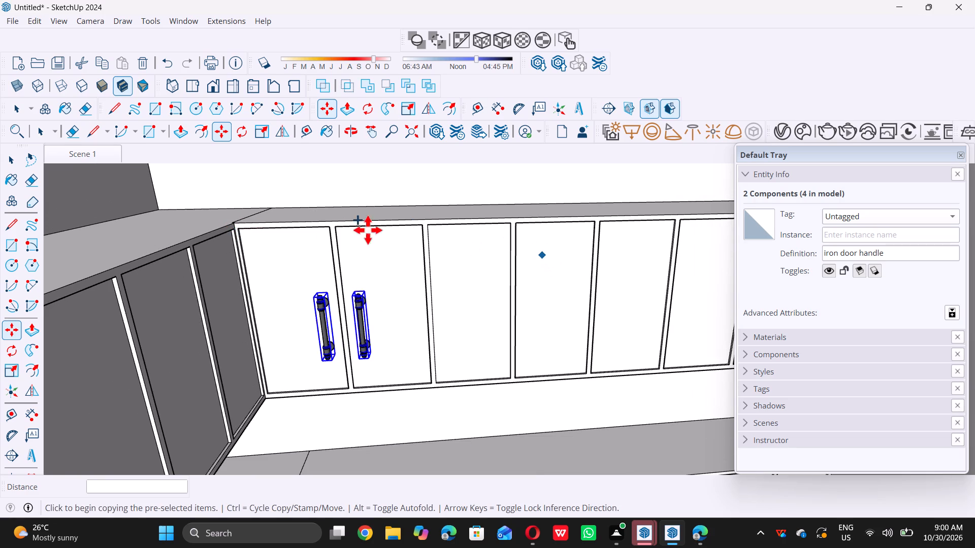
pyautogui.scroll(20, 256, 228)
pyautogui.scroll(5, 233, 224)
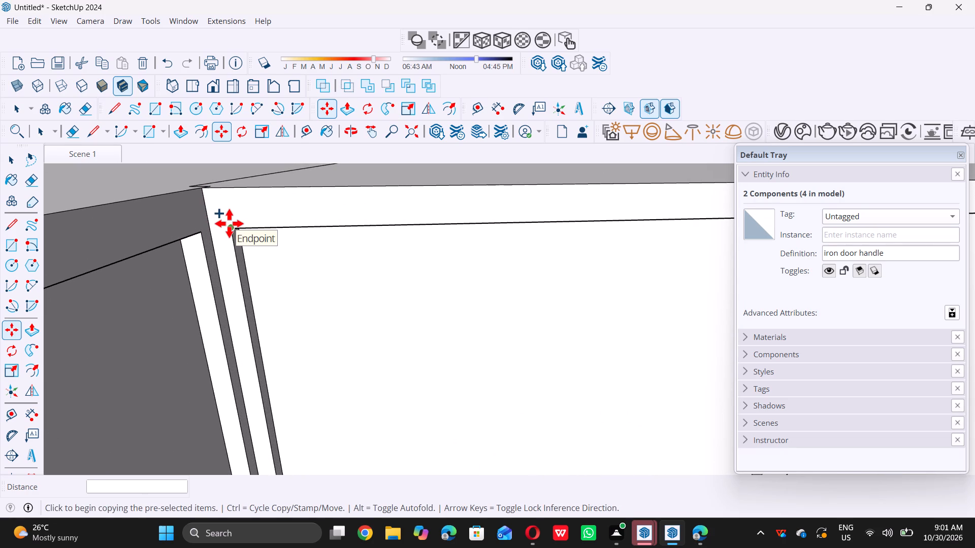
pyautogui.doubleClick(230, 224)
pyautogui.click(235, 228)
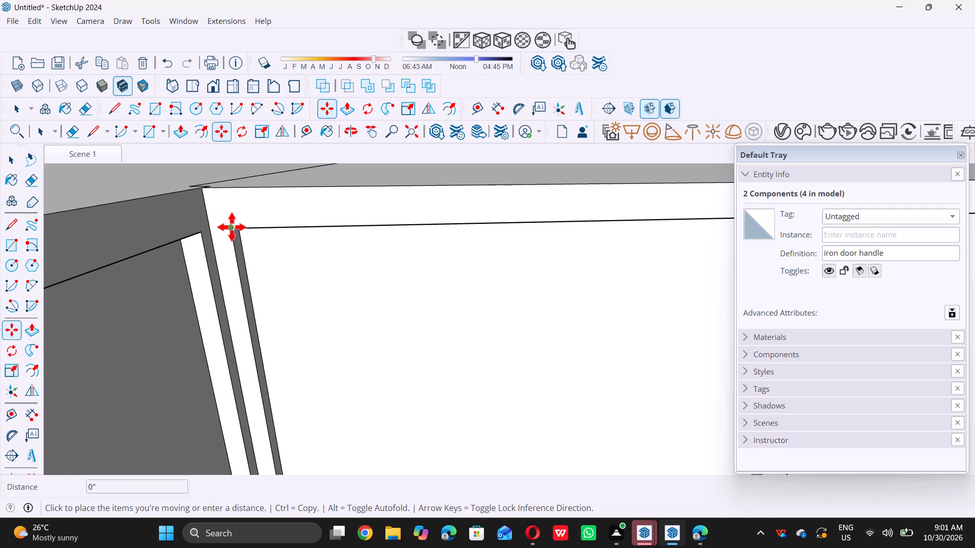
pyautogui.scroll(-5, 231, 227)
pyautogui.scroll(1, 229, 224)
pyautogui.scroll(-6, 229, 224)
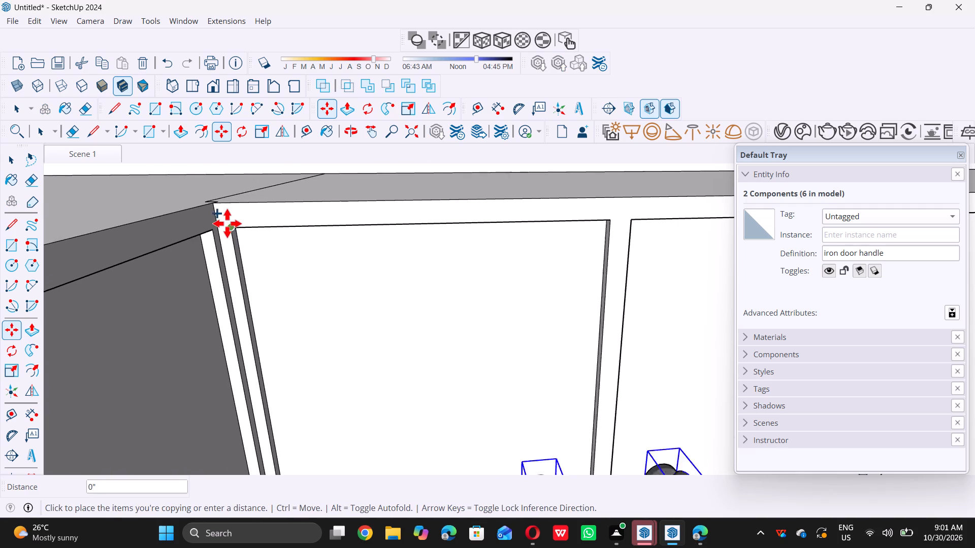
pyautogui.scroll(-9, 227, 223)
pyautogui.scroll(-4, 362, 235)
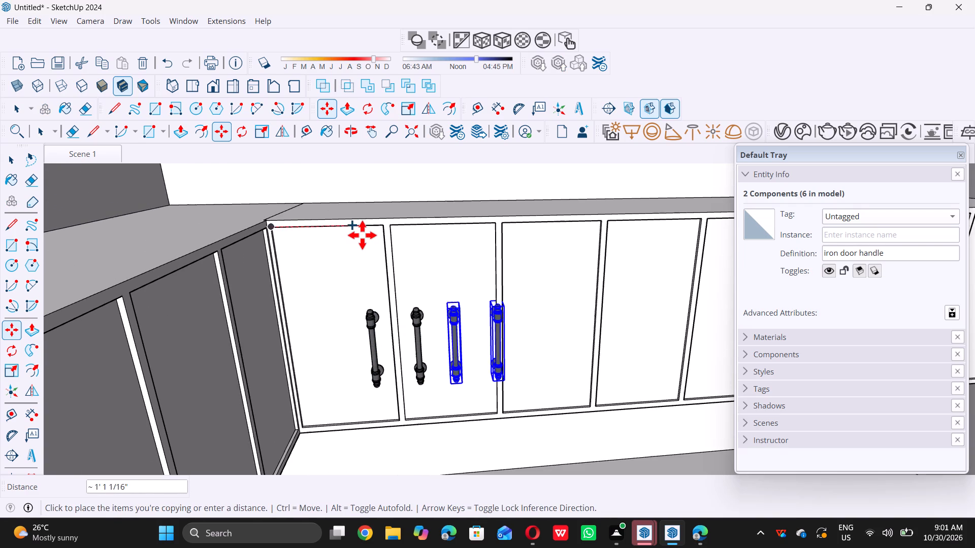
pyautogui.scroll(8, 513, 226)
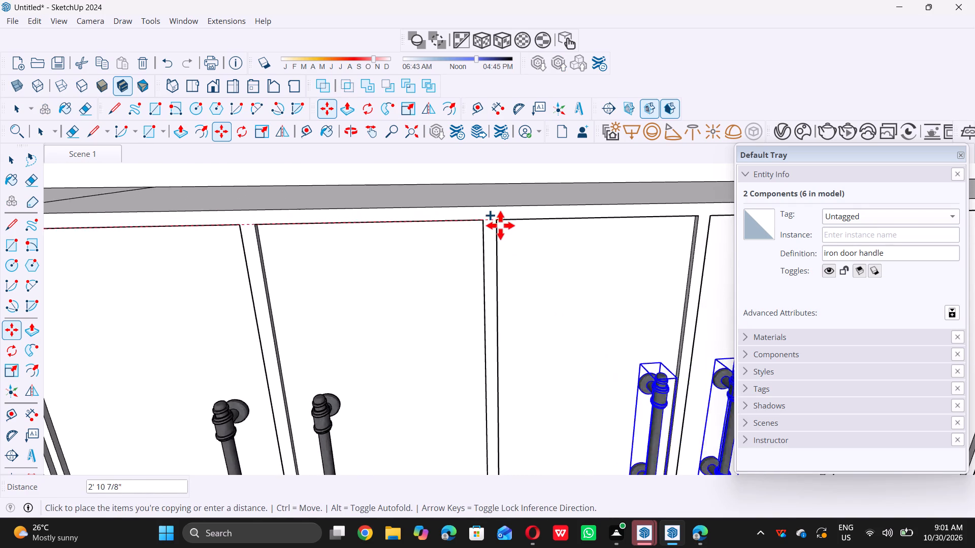
pyautogui.scroll(6, 500, 225)
pyautogui.doubleClick(493, 211)
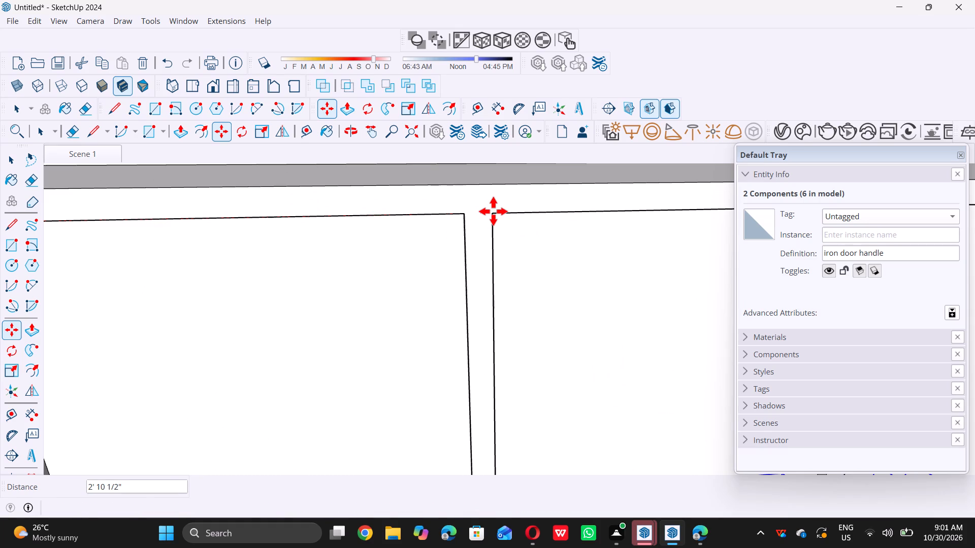
pyautogui.tripleClick(493, 210)
# Duplicate the handle pair on the third and fourth upper doors, placing it 2' 10 1/2" further along on the fifth and sixth.
pyautogui.scroll(-5, 493, 210)
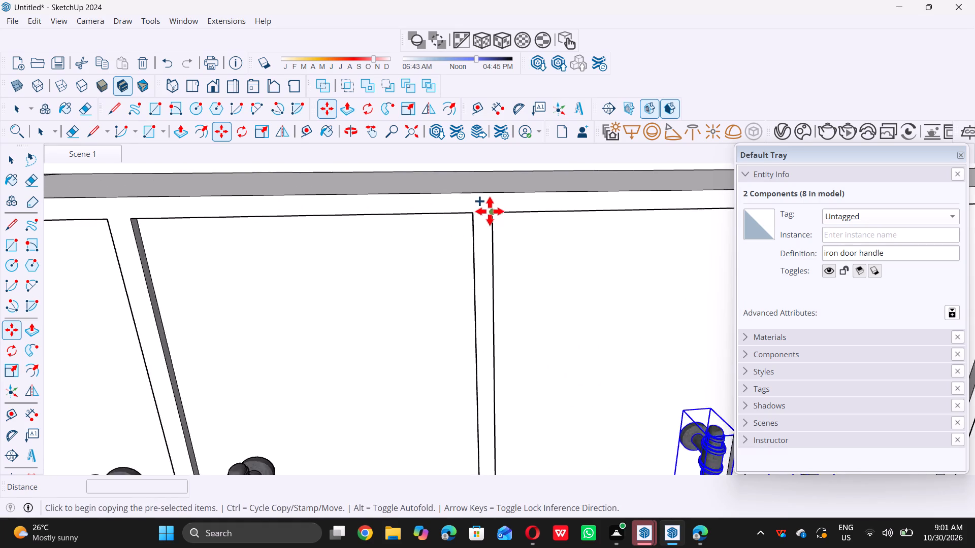
pyautogui.scroll(-17, 490, 211)
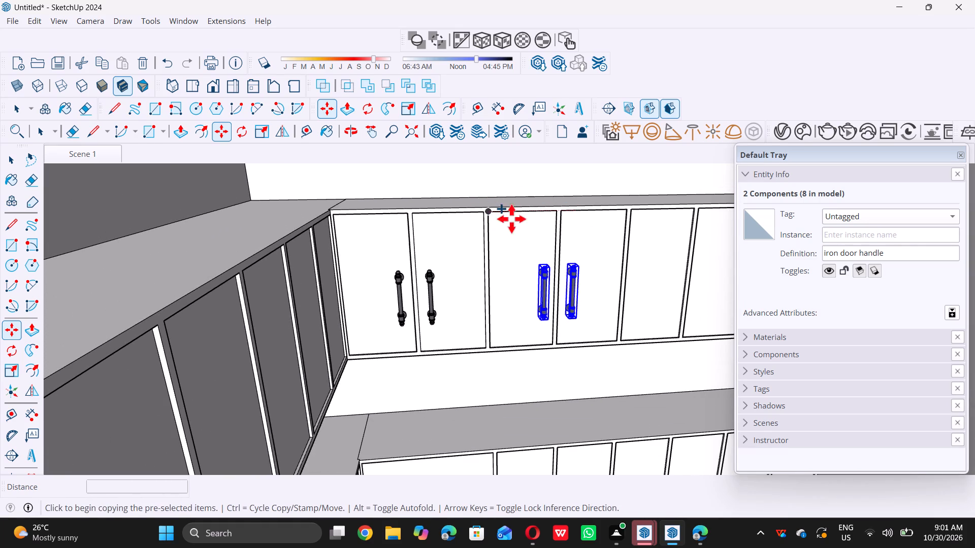
pyautogui.scroll(7, 489, 215)
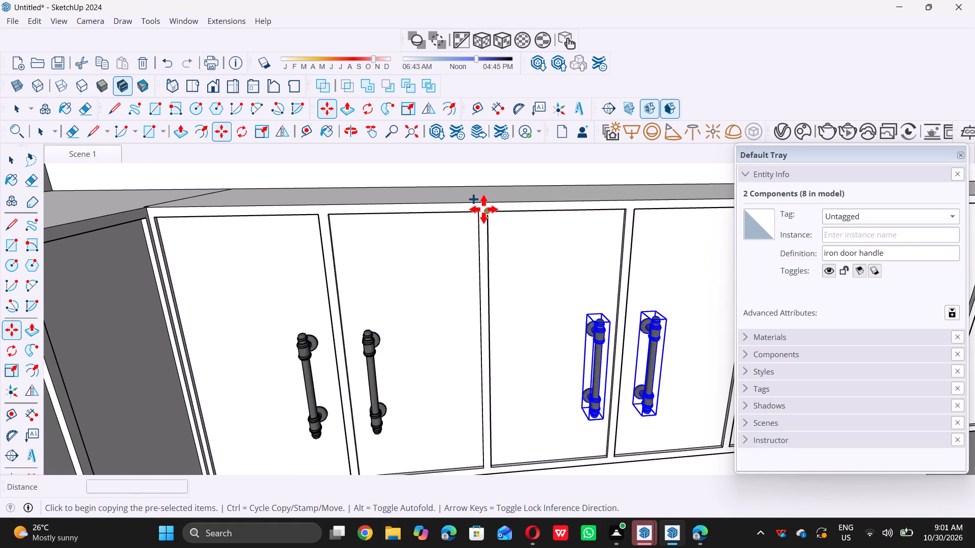
pyautogui.doubleClick(483, 209)
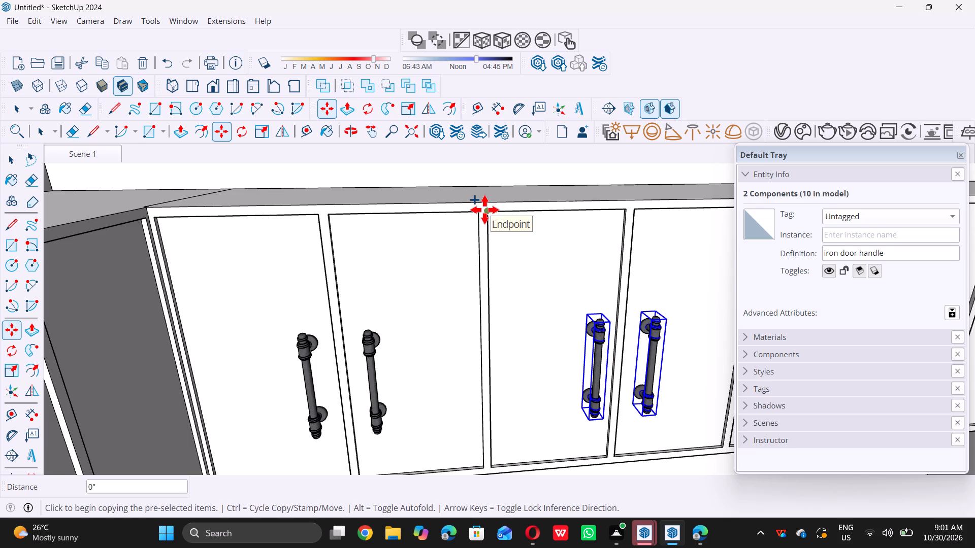
pyautogui.scroll(-15, 484, 210)
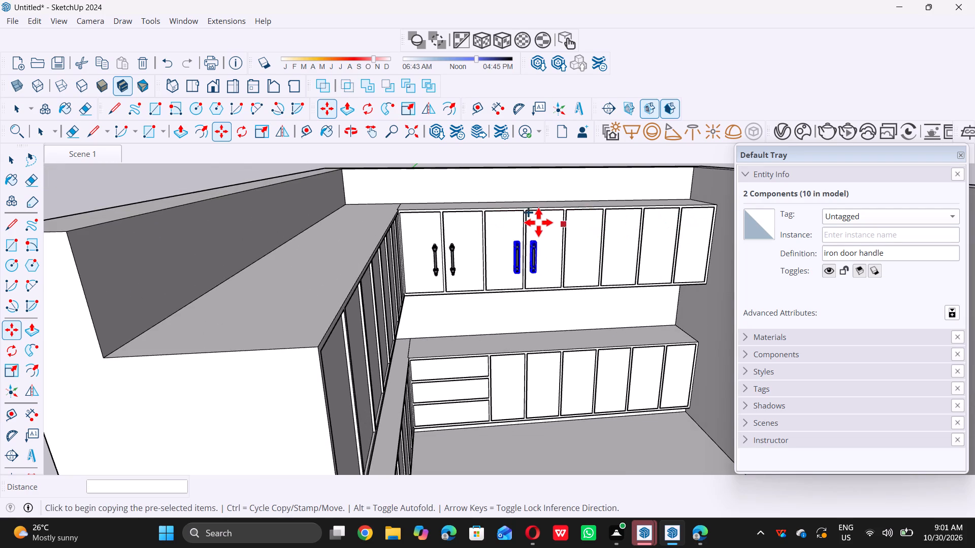
pyautogui.scroll(9, 538, 221)
pyautogui.scroll(7, 433, 205)
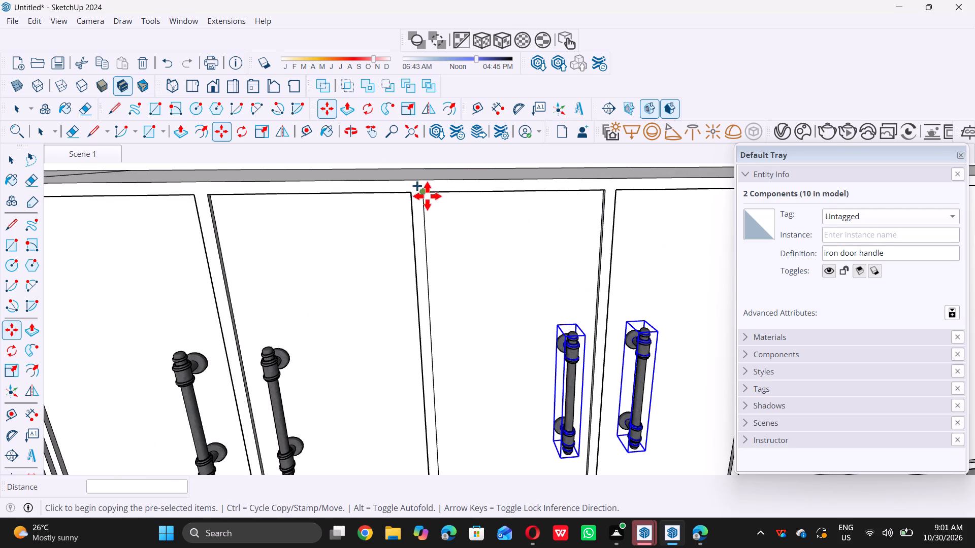
pyautogui.doubleClick(425, 190)
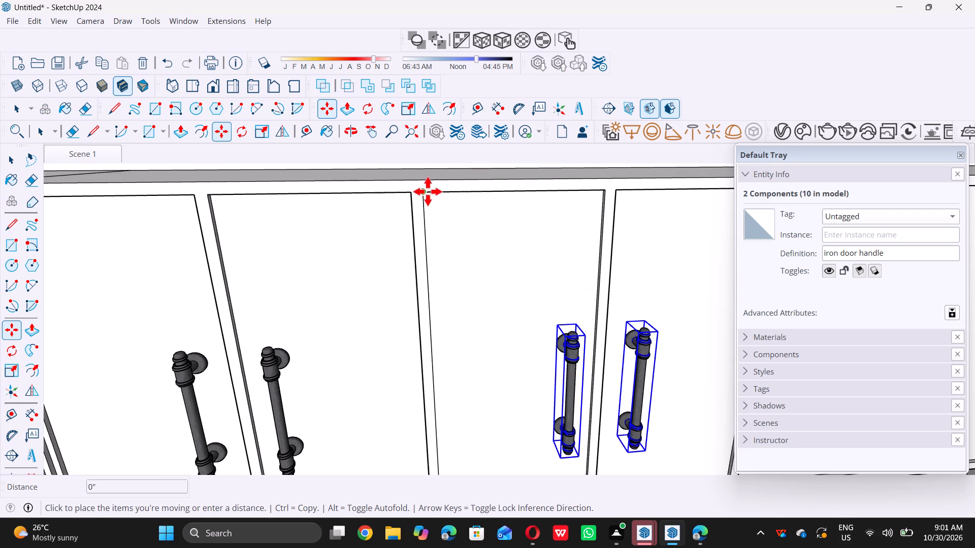
pyautogui.scroll(-20, 462, 197)
pyautogui.scroll(-2, 462, 197)
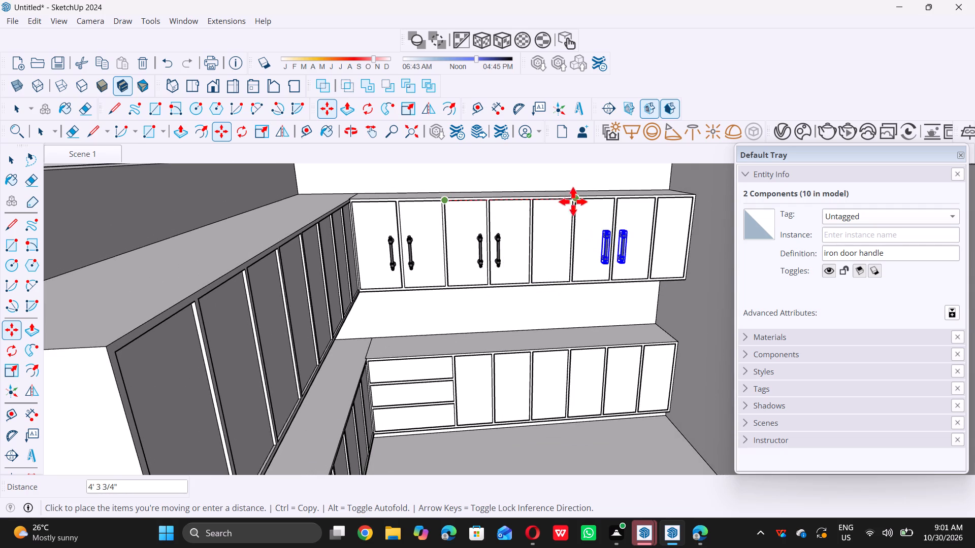
pyautogui.scroll(4, 537, 202)
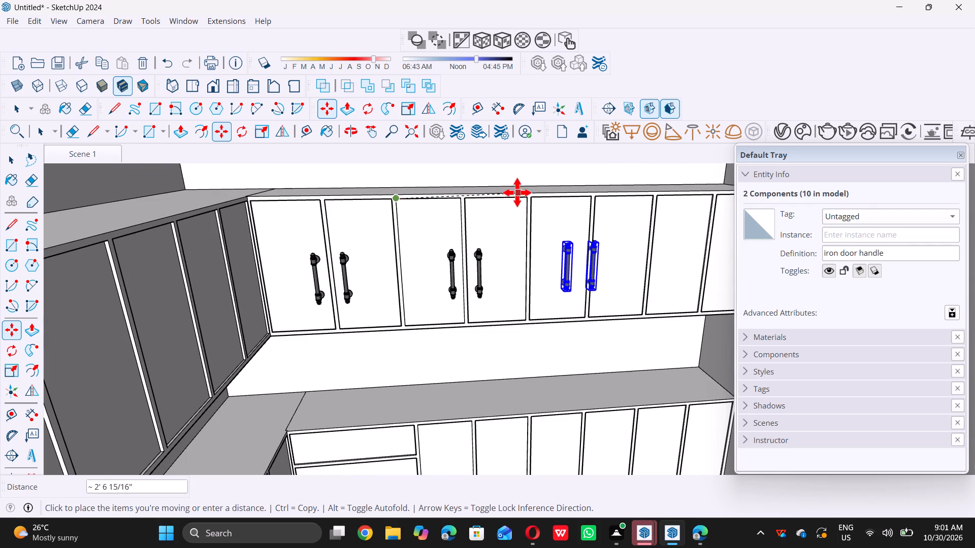
pyautogui.scroll(6, 531, 209)
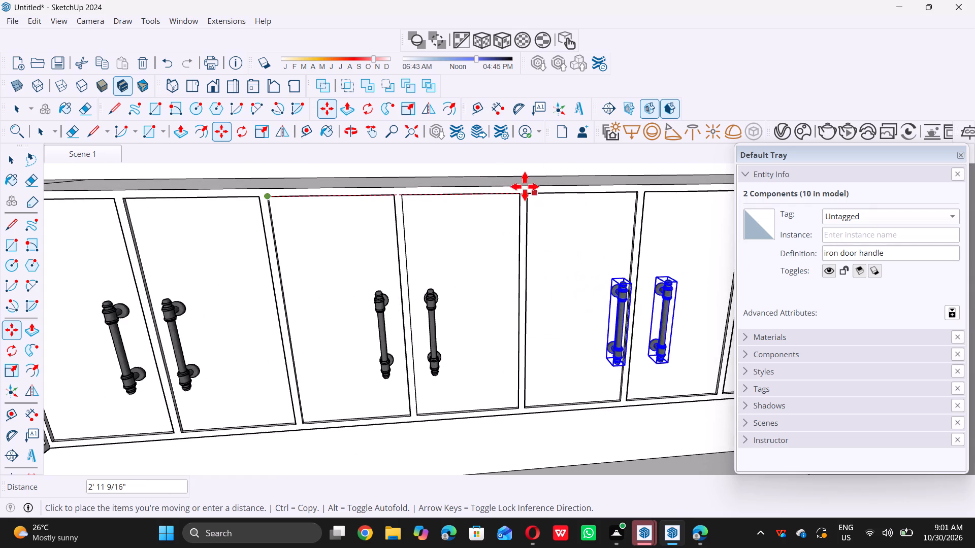
pyautogui.scroll(13, 523, 188)
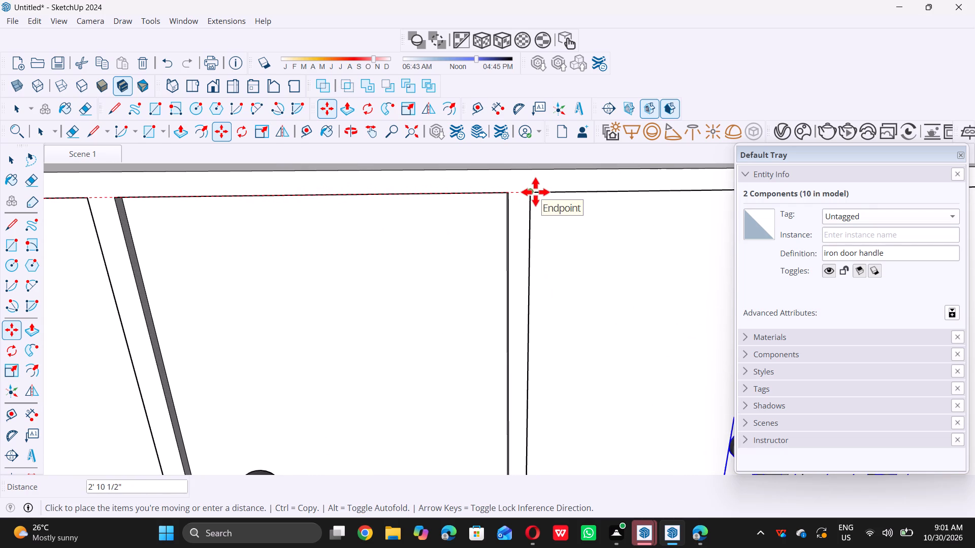
pyautogui.click(535, 192)
pyautogui.tripleClick(535, 191)
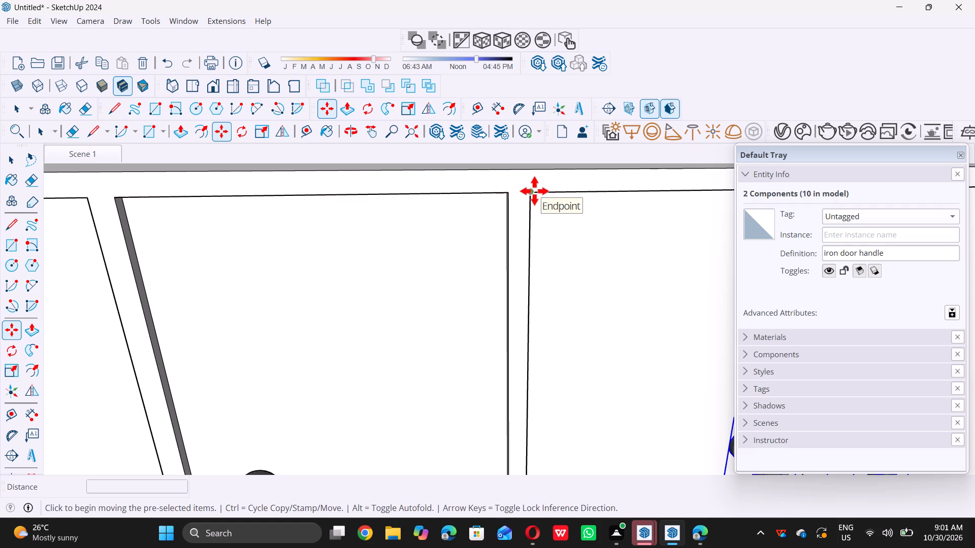
# Copy the handle pair from the fifth and sixth upper doors 2' 10 1/2" onto the back wall's last two upper doors.
pyautogui.scroll(-20, 526, 190)
pyautogui.scroll(-1, 526, 190)
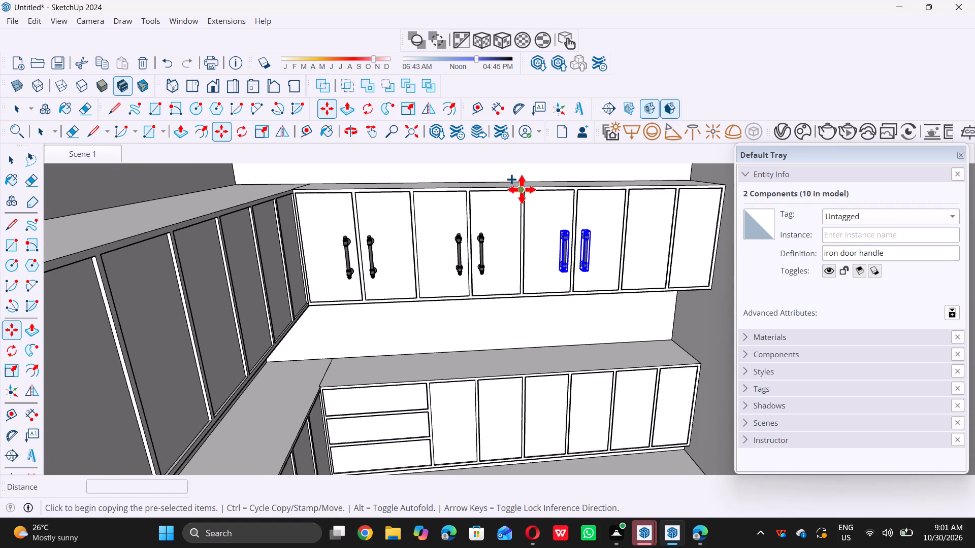
pyautogui.scroll(4, 542, 194)
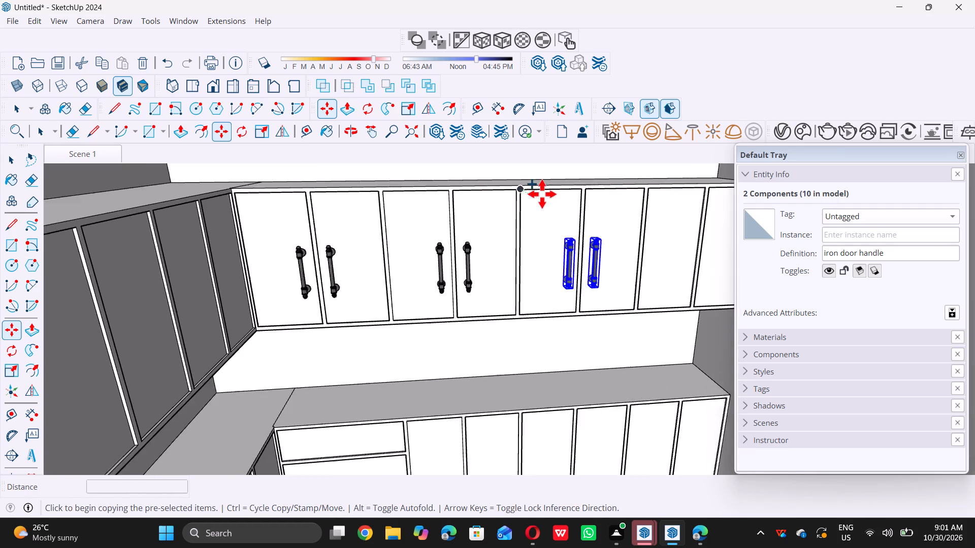
pyautogui.scroll(13, 533, 198)
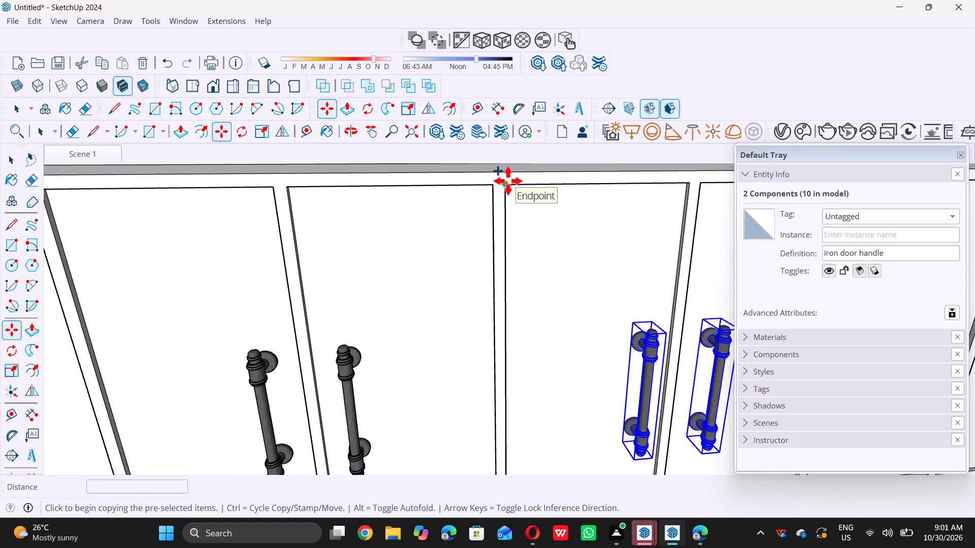
pyautogui.doubleClick(508, 182)
pyautogui.scroll(-9, 565, 188)
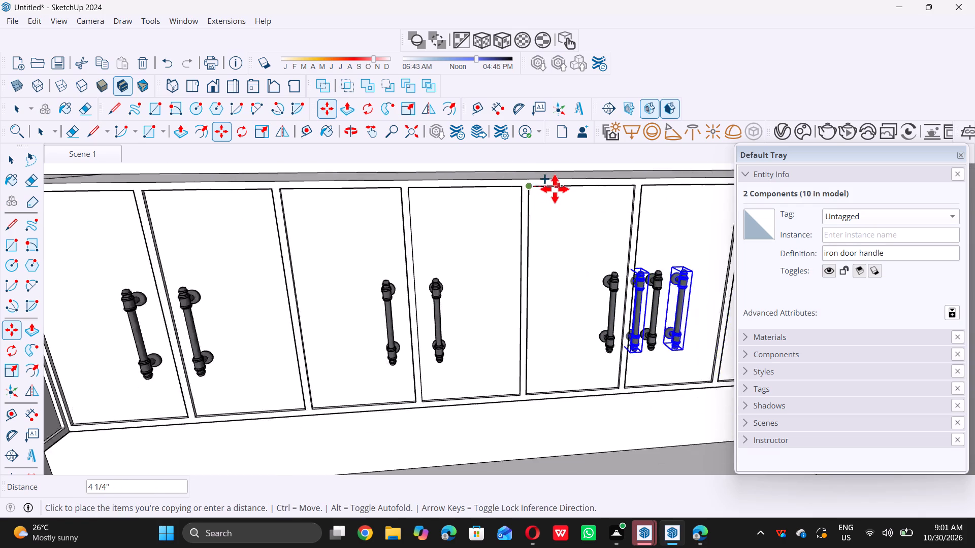
pyautogui.scroll(-12, 555, 189)
pyautogui.scroll(4, 661, 184)
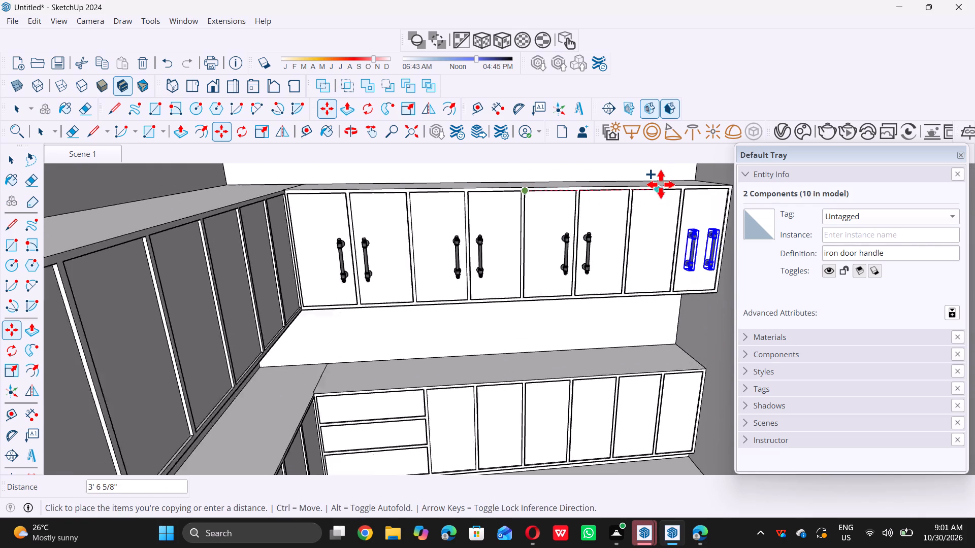
pyautogui.scroll(9, 622, 190)
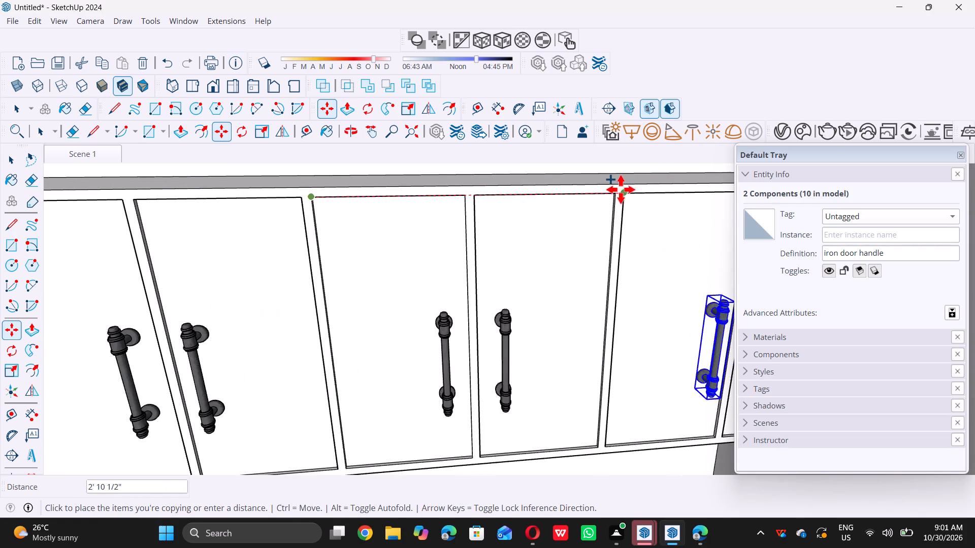
pyautogui.scroll(4, 621, 189)
pyautogui.doubleClick(623, 192)
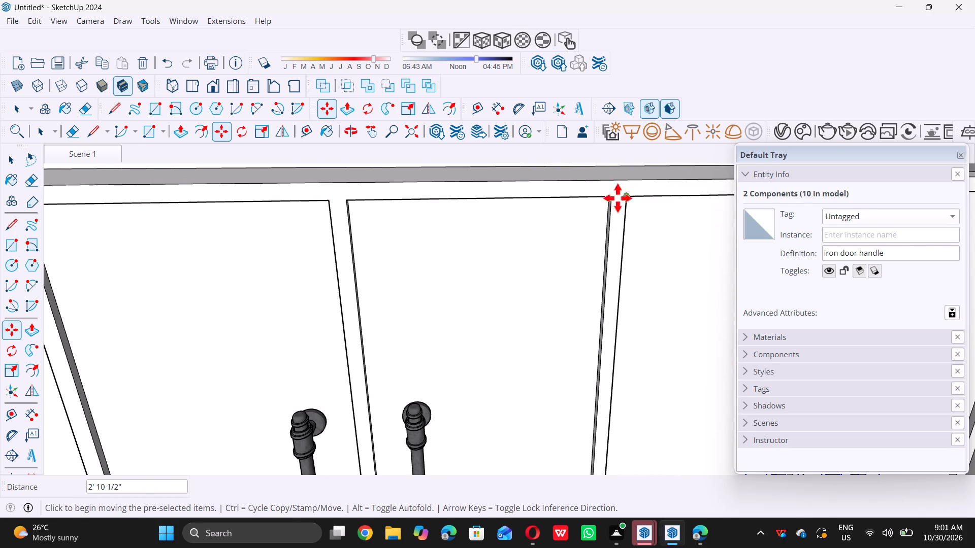
# Copy the handle pair from the back wall's last two upper doors about 5' 5" straight down onto the last two base doors.
pyautogui.scroll(-16, 593, 204)
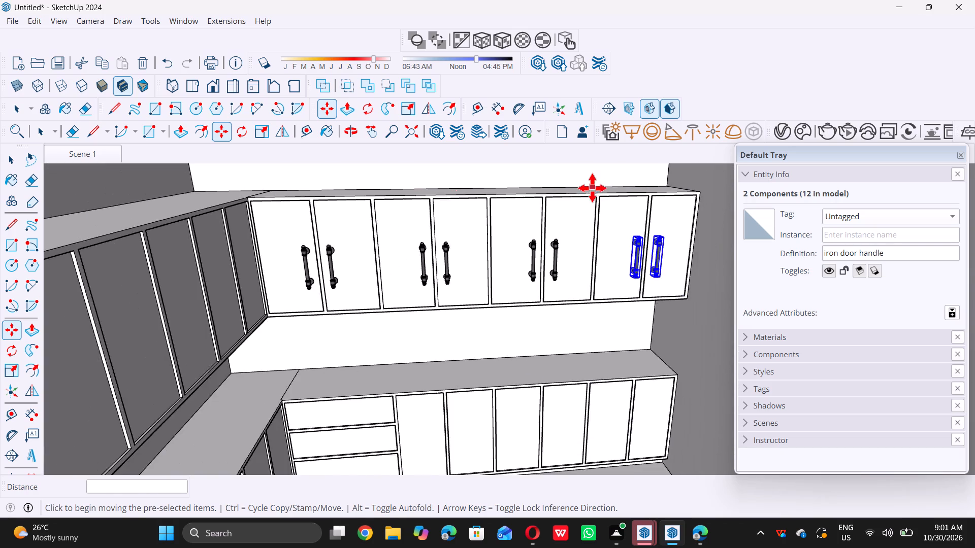
pyautogui.scroll(-7, 592, 188)
pyautogui.moveTo(556, 252); pyautogui.dragTo(566, 227, button='middle')
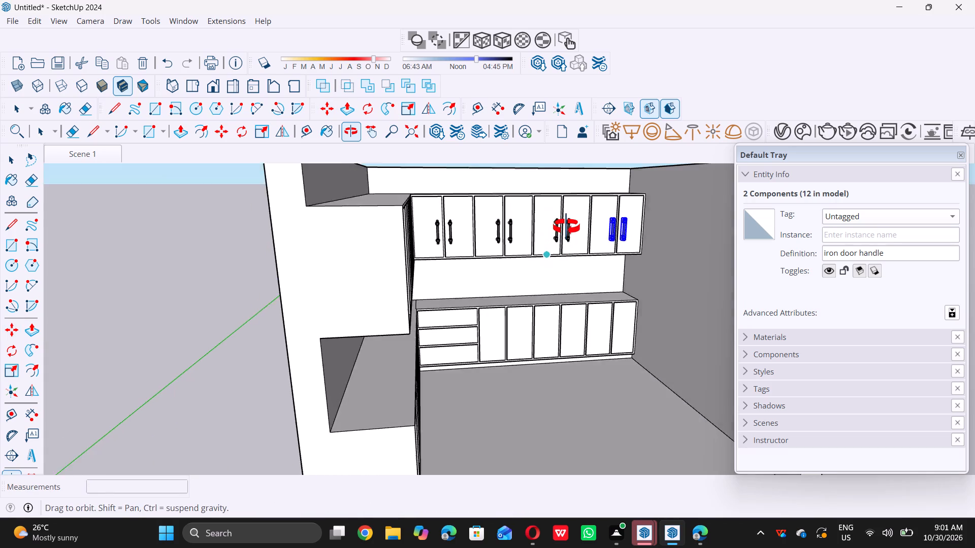
pyautogui.moveTo(566, 227); pyautogui.dragTo(559, 220, button='middle')
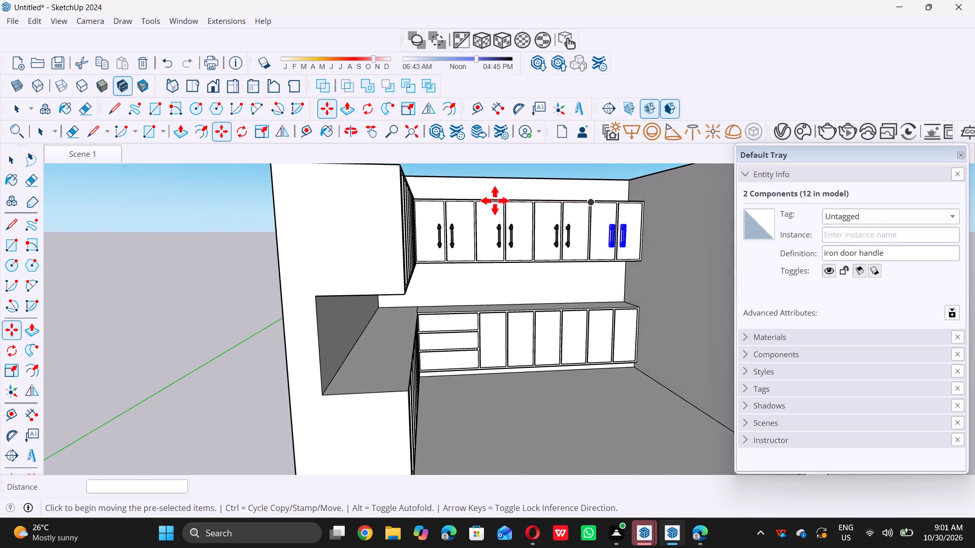
pyautogui.moveTo(490, 201); pyautogui.dragTo(509, 215, button='middle')
pyautogui.scroll(5, 643, 206)
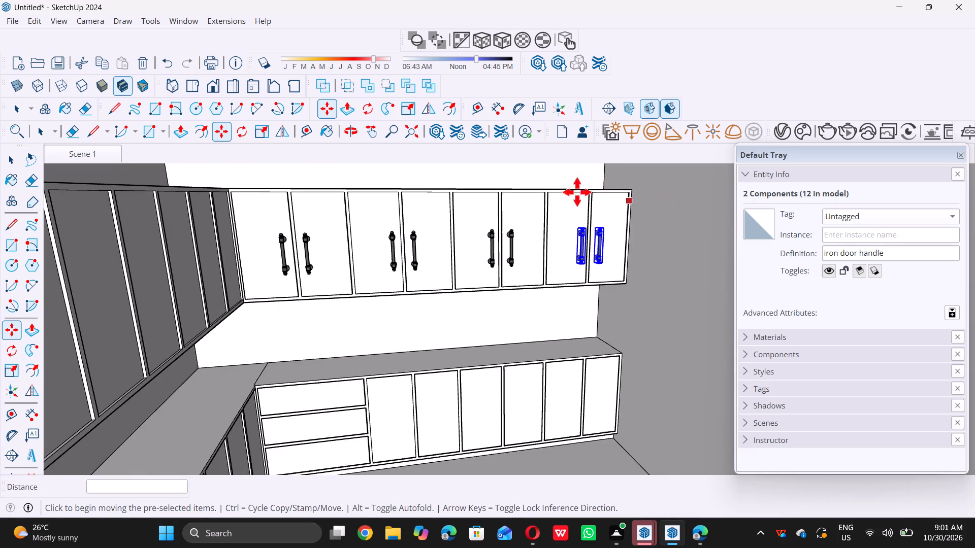
pyautogui.scroll(9, 538, 185)
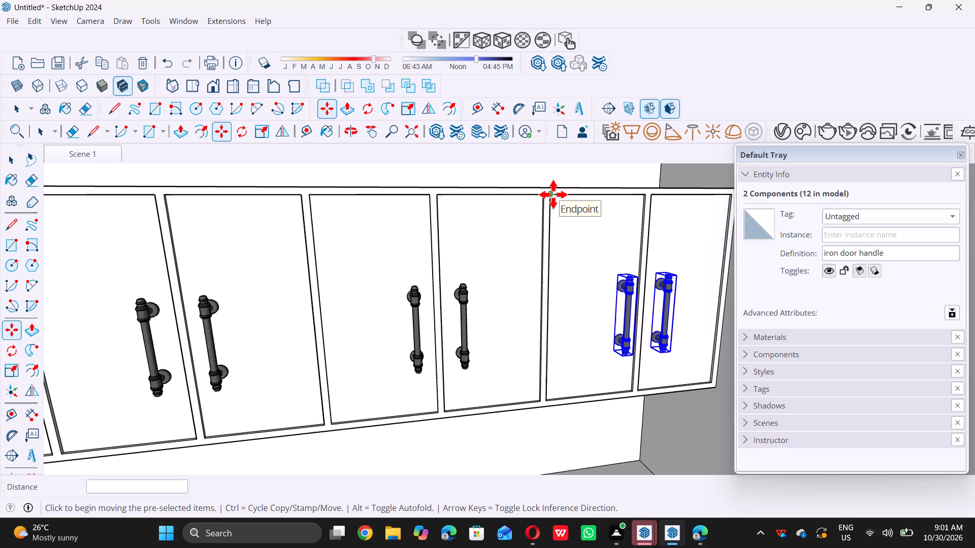
pyautogui.tripleClick(553, 194)
pyautogui.scroll(-3, 550, 192)
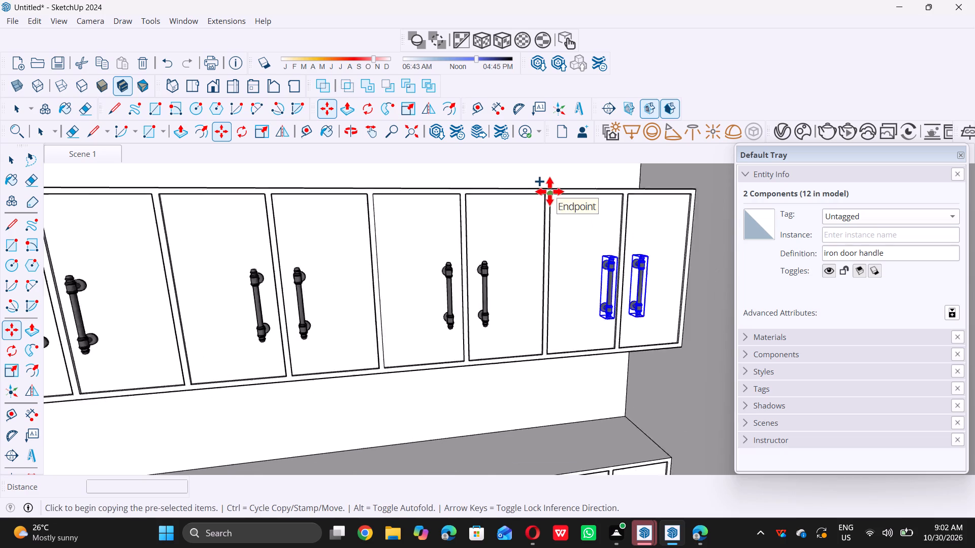
pyautogui.scroll(-13, 549, 191)
pyautogui.scroll(3, 566, 194)
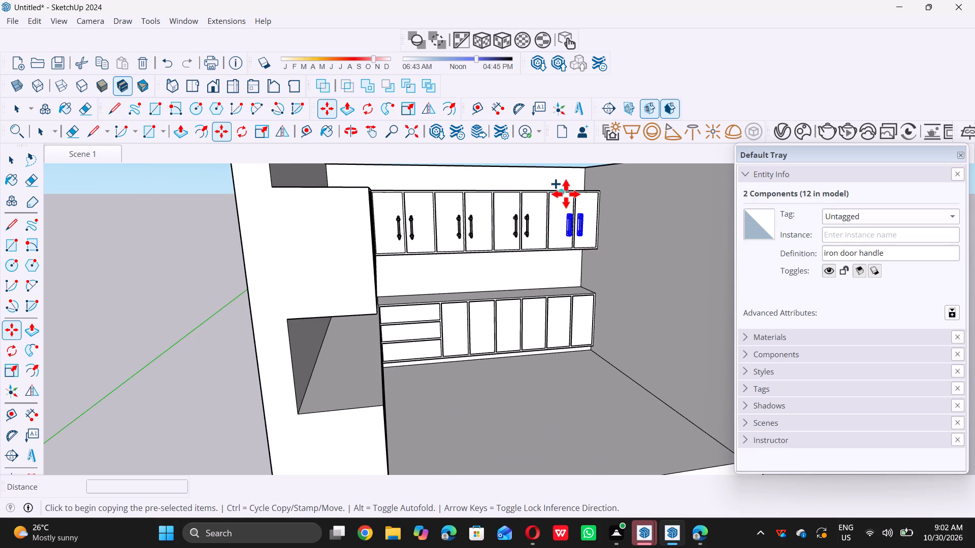
pyautogui.scroll(16, 566, 194)
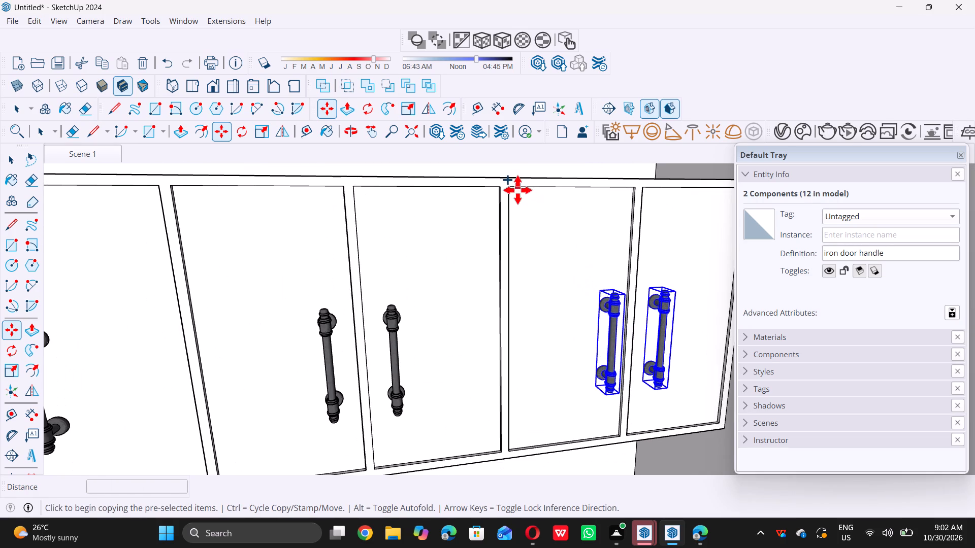
pyautogui.doubleClick(511, 186)
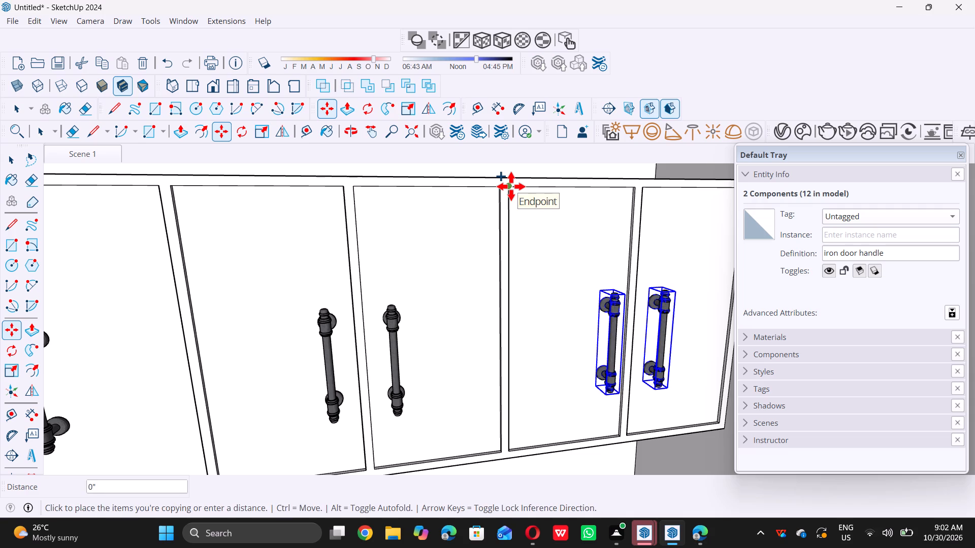
pyautogui.scroll(-3, 515, 270)
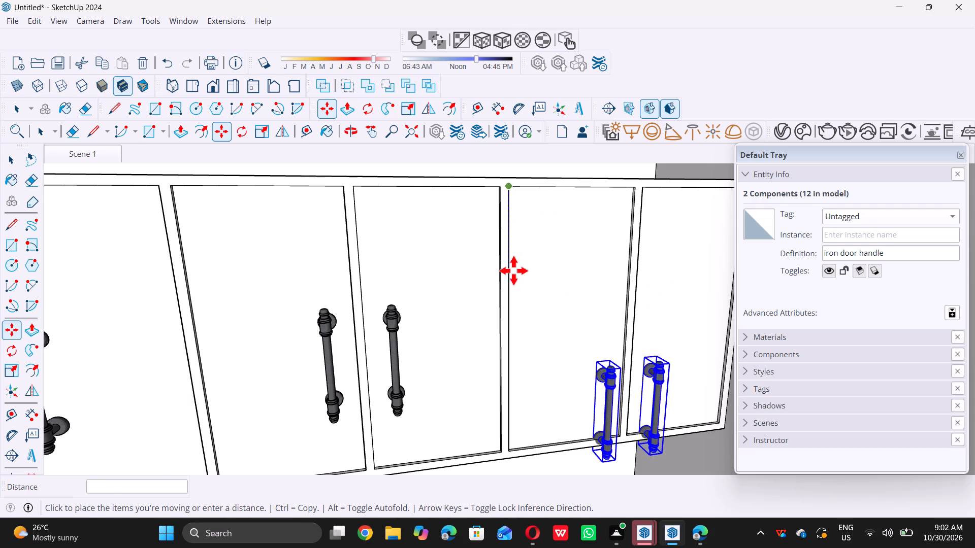
pyautogui.scroll(-3, 513, 272)
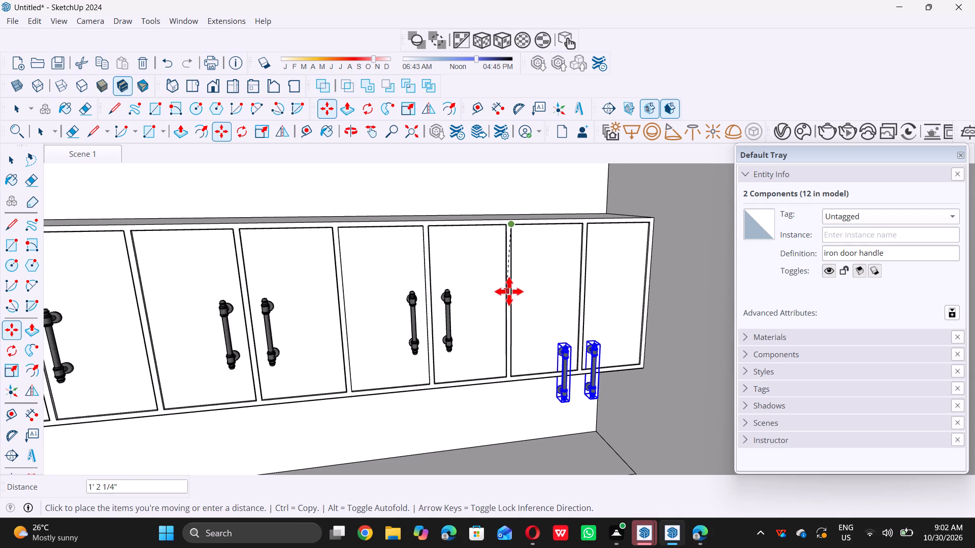
pyautogui.scroll(-13, 513, 289)
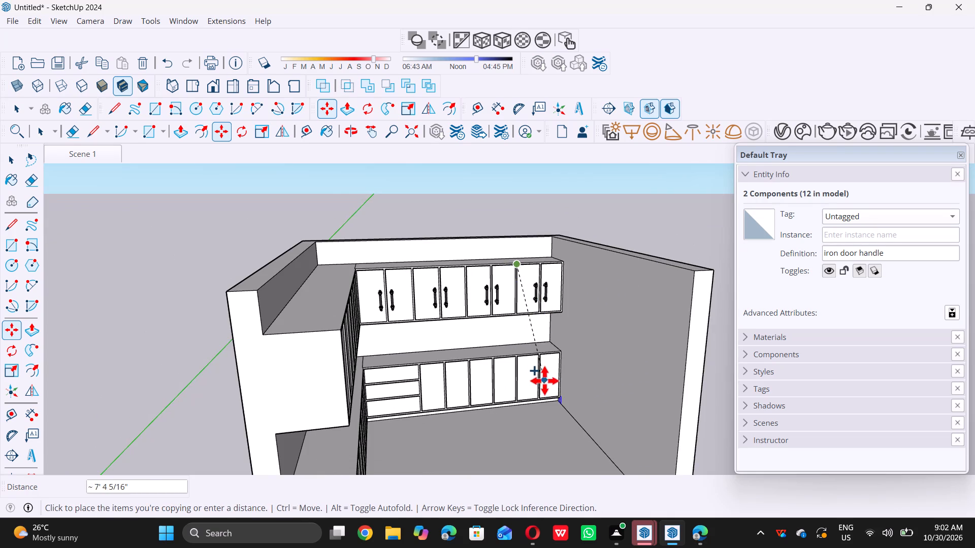
pyautogui.scroll(11, 539, 372)
pyautogui.scroll(2, 500, 342)
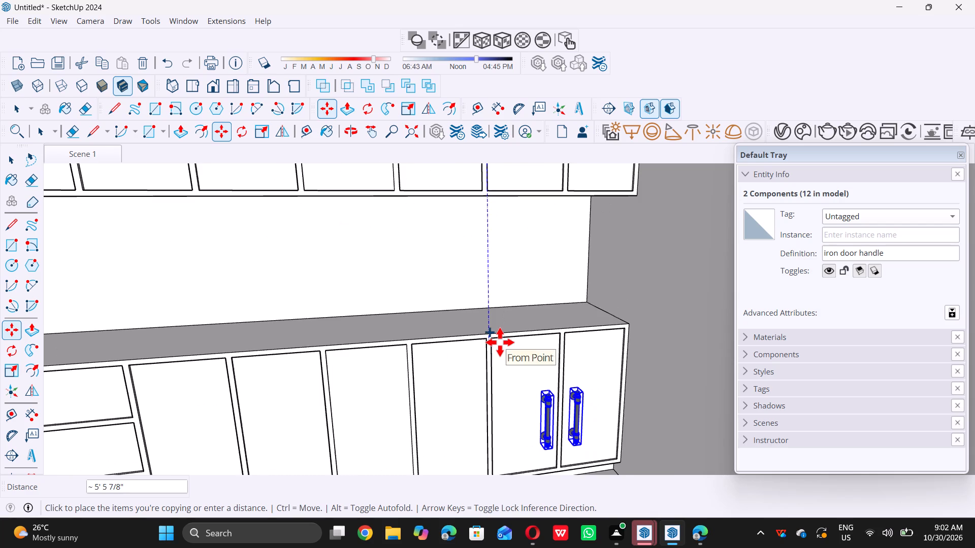
pyautogui.scroll(11, 500, 342)
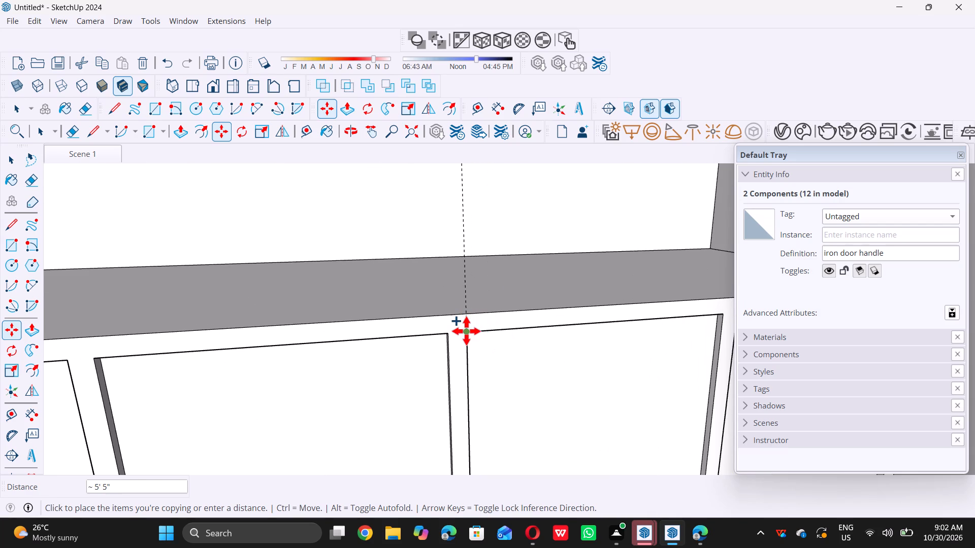
pyautogui.tripleClick(466, 332)
pyautogui.click(466, 332)
pyautogui.doubleClick(466, 329)
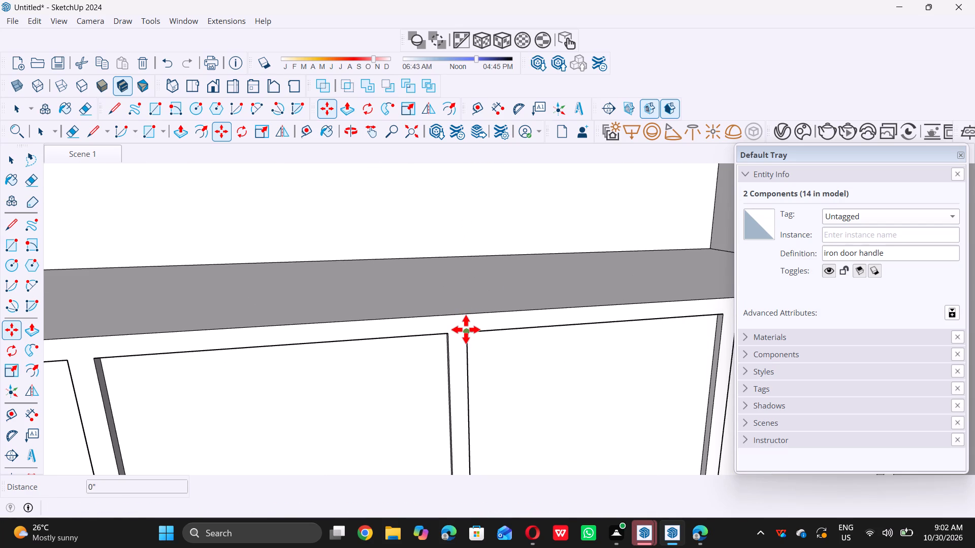
# Copy the base doors' handle pair 2' 10" along the back wall onto the middle two base doors, using matching top door corners.
pyautogui.scroll(-9, 464, 328)
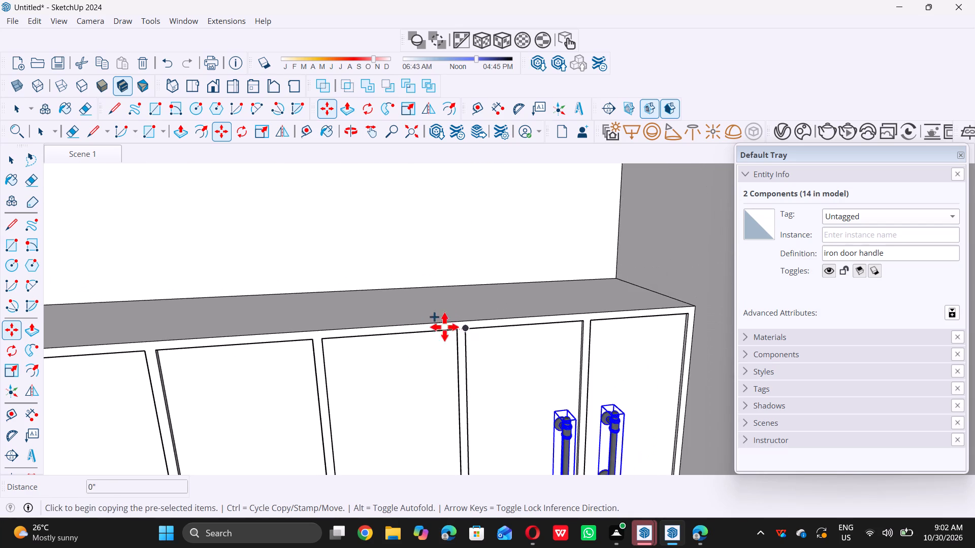
pyautogui.doubleClick(468, 327)
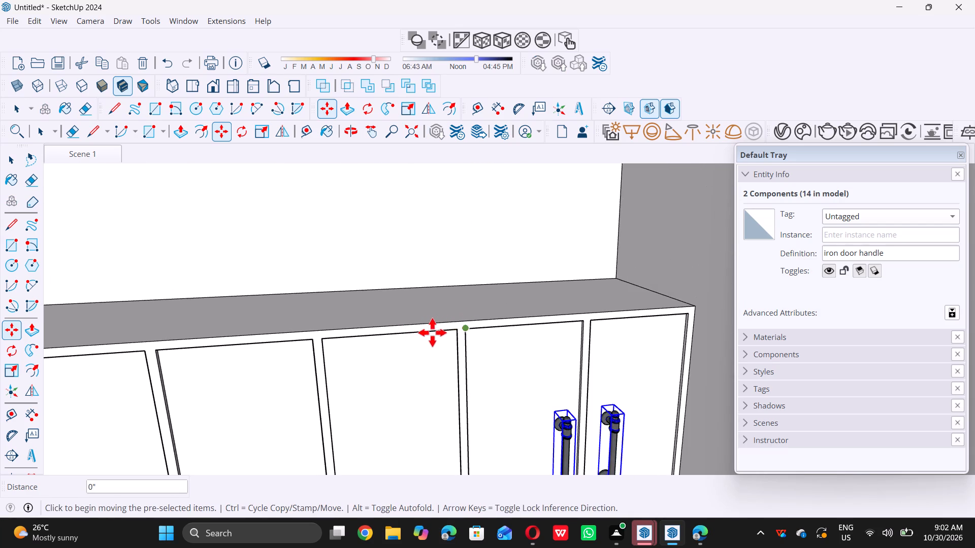
pyautogui.scroll(5, 468, 329)
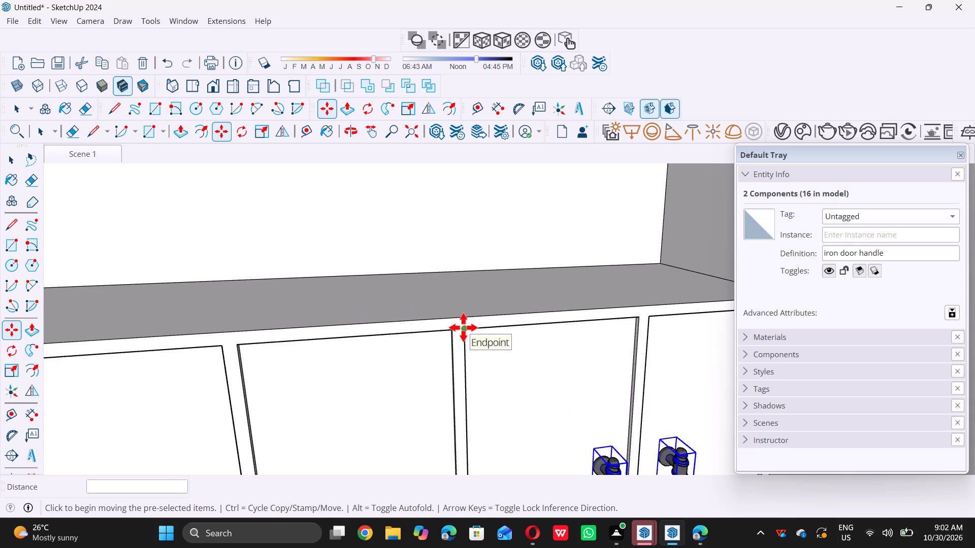
pyautogui.click(463, 327)
pyautogui.scroll(-5, 462, 324)
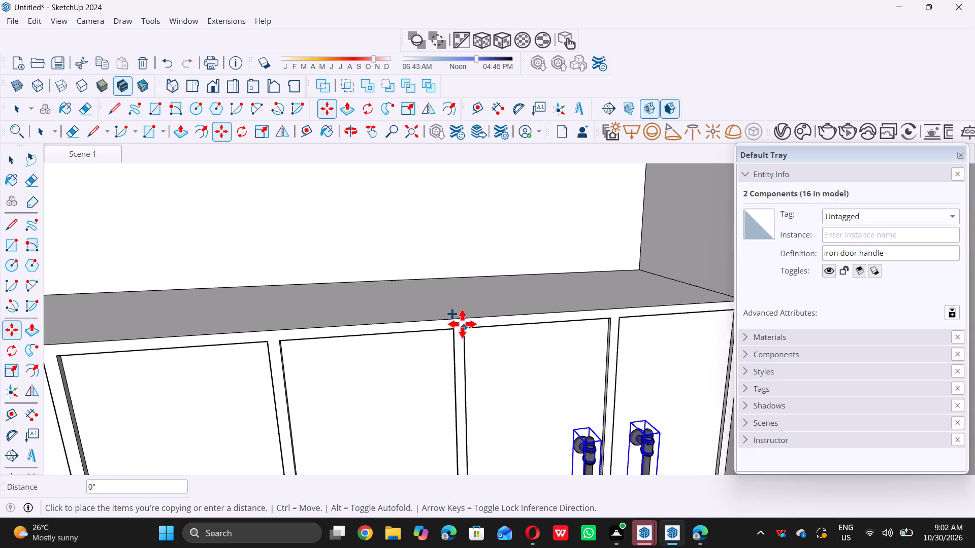
pyautogui.scroll(-14, 434, 333)
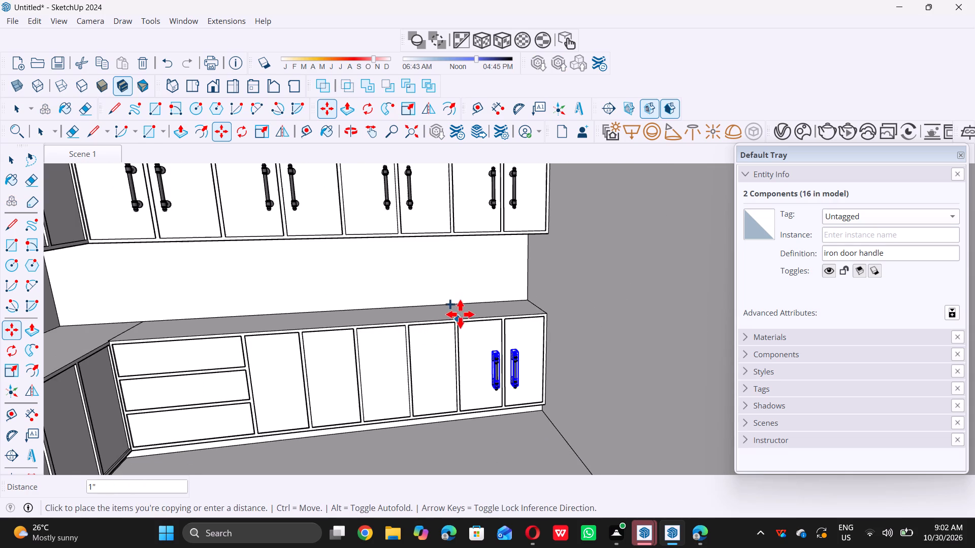
pyautogui.scroll(6, 361, 330)
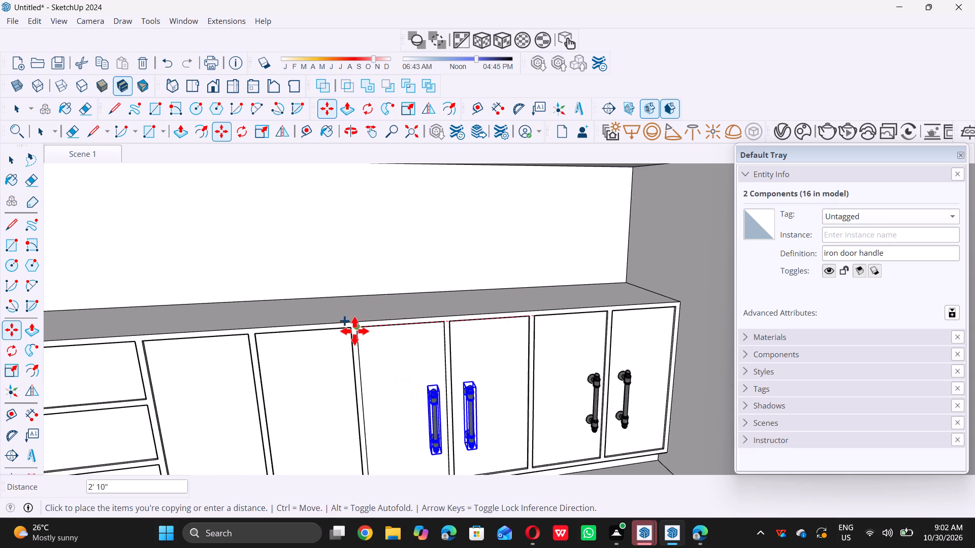
pyautogui.scroll(8, 354, 331)
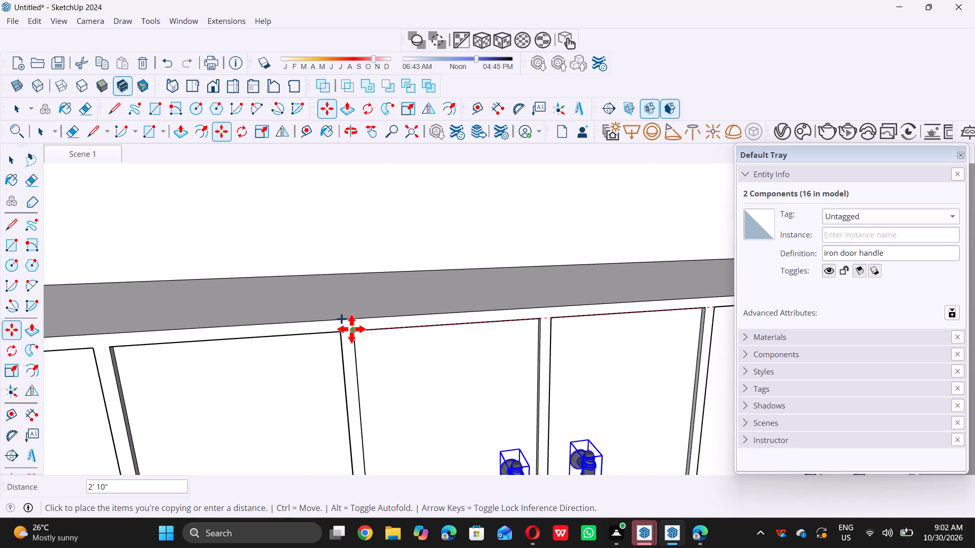
pyautogui.tripleClick(351, 329)
pyautogui.click(352, 328)
# Copy the middle base doors' handle pair 2' 10" onto the two base doors beside the drawers, and clear the selection.
pyautogui.scroll(-2, 352, 328)
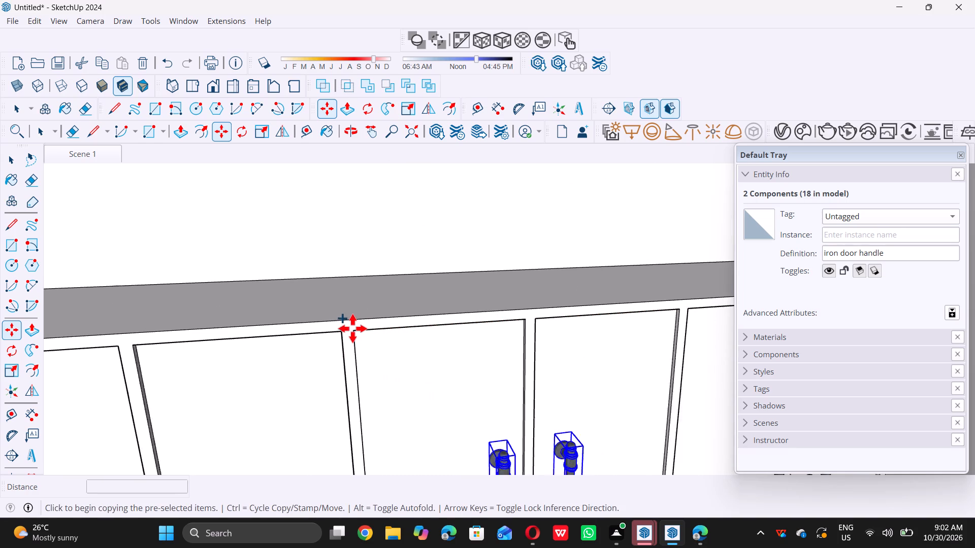
pyautogui.scroll(-10, 352, 328)
pyautogui.scroll(3, 348, 334)
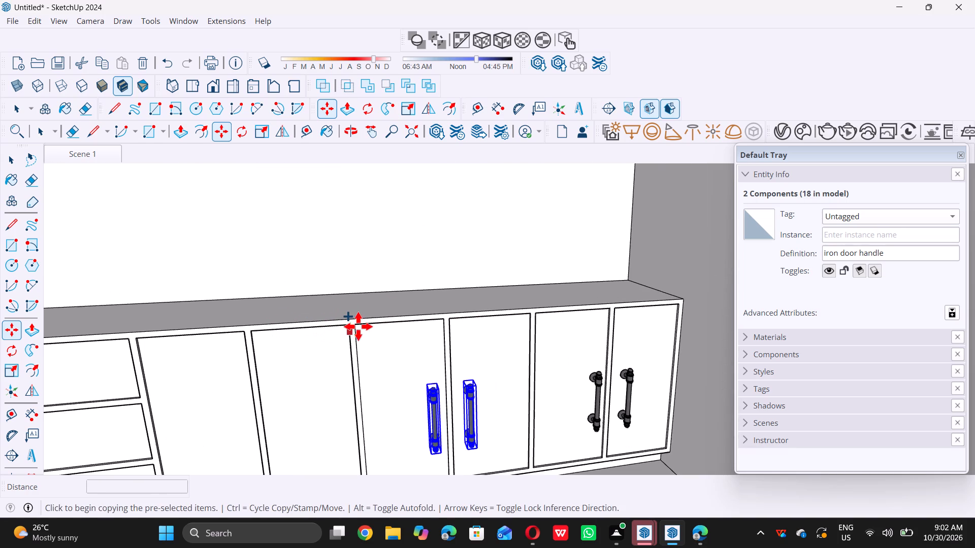
pyautogui.doubleClick(355, 325)
pyautogui.scroll(-10, 295, 328)
pyautogui.scroll(10, 238, 341)
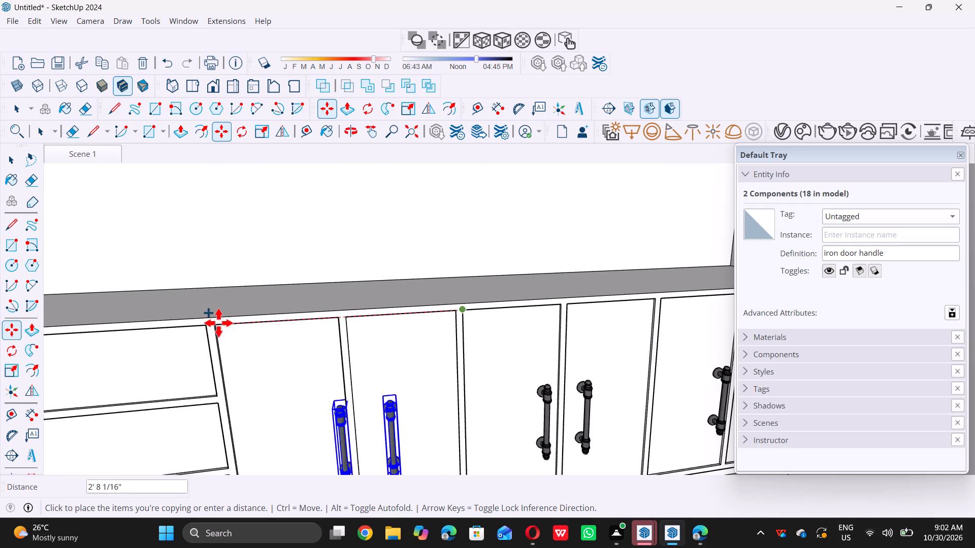
pyautogui.click(215, 324)
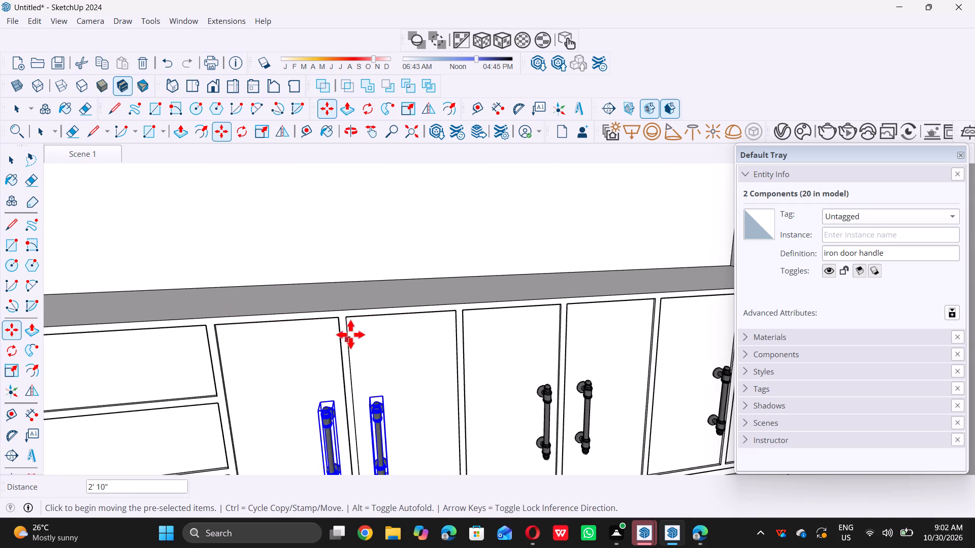
pyautogui.press('space')
pyautogui.scroll(-18, 365, 326)
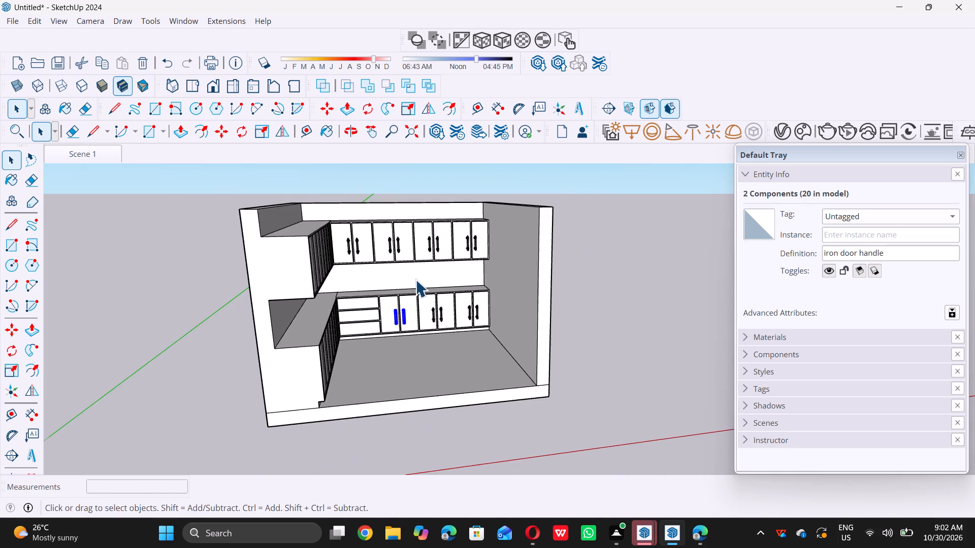
pyautogui.scroll(-1, 414, 278)
pyautogui.doubleClick(628, 297)
# Examine the handles on the back wall doors and the side wall cabinets and drawers that still lack them.
pyautogui.moveTo(484, 245); pyautogui.dragTo(418, 242, button='middle')
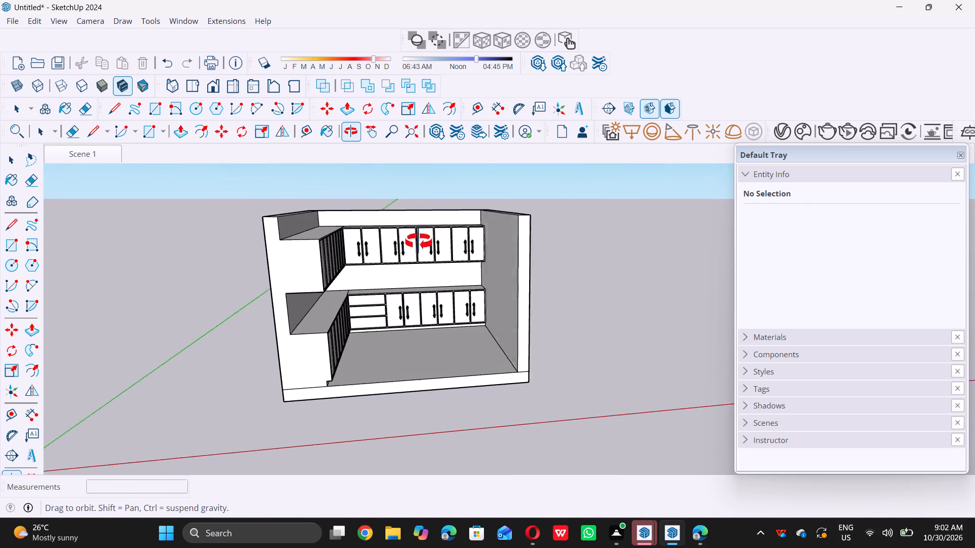
pyautogui.moveTo(418, 242); pyautogui.dragTo(410, 215, button='middle')
pyautogui.scroll(8, 405, 227)
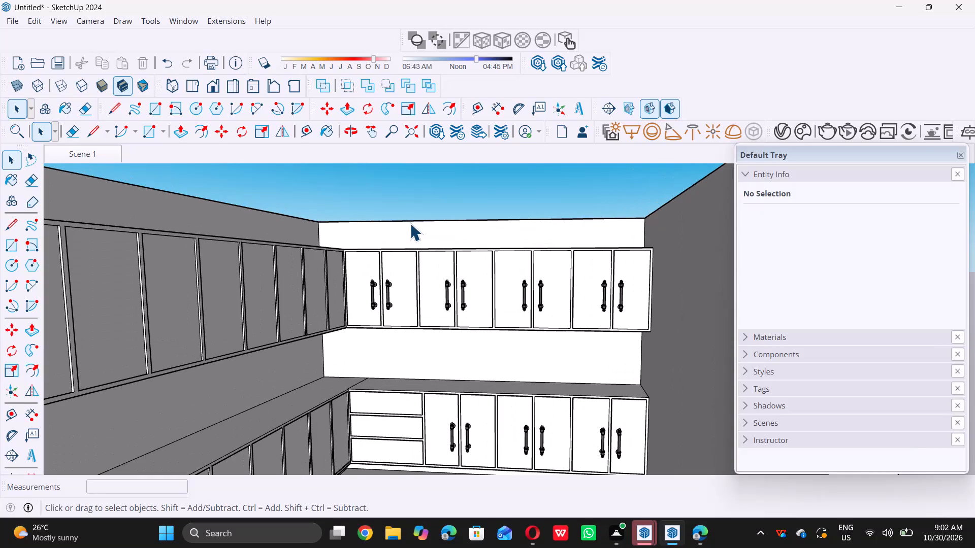
pyautogui.scroll(-8, 413, 218)
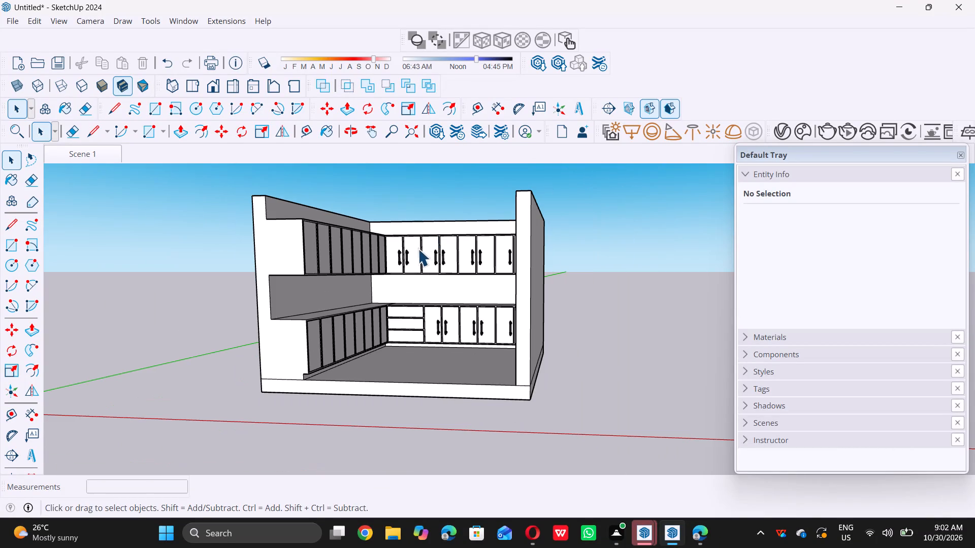
pyautogui.moveTo(413, 259); pyautogui.dragTo(371, 281, button='middle')
pyautogui.scroll(2, 399, 258)
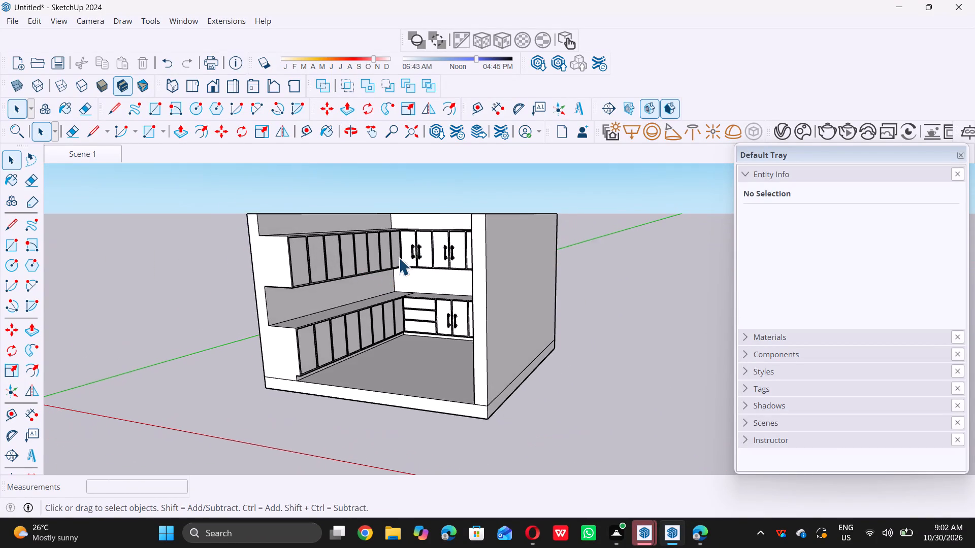
pyautogui.scroll(4, 399, 258)
pyautogui.scroll(-5, 412, 214)
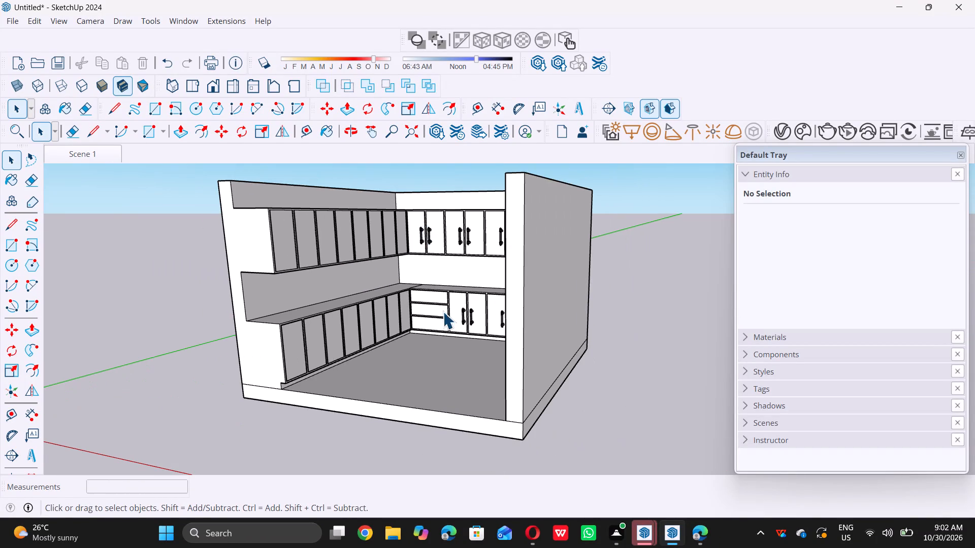
pyautogui.moveTo(443, 312); pyautogui.dragTo(501, 315, button='middle')
pyautogui.scroll(3, 474, 324)
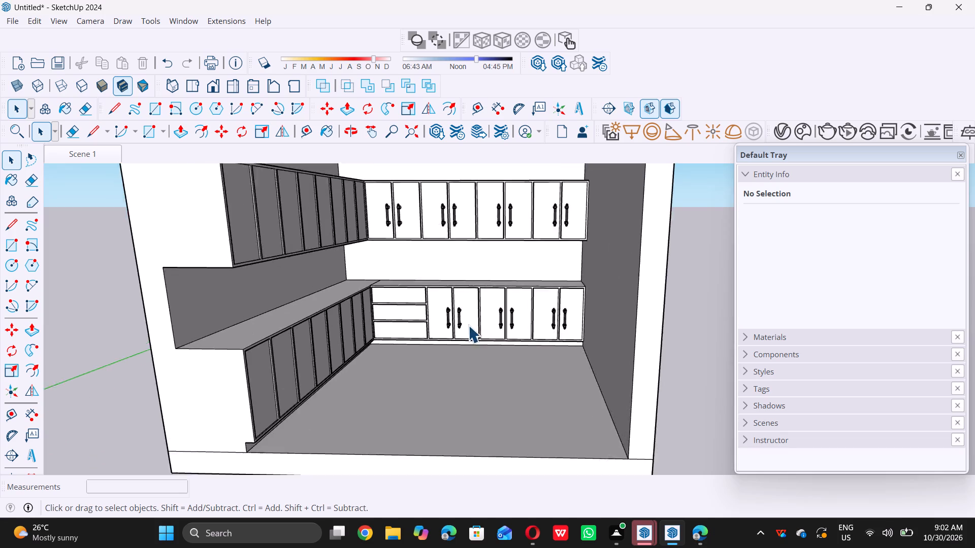
pyautogui.scroll(11, 468, 325)
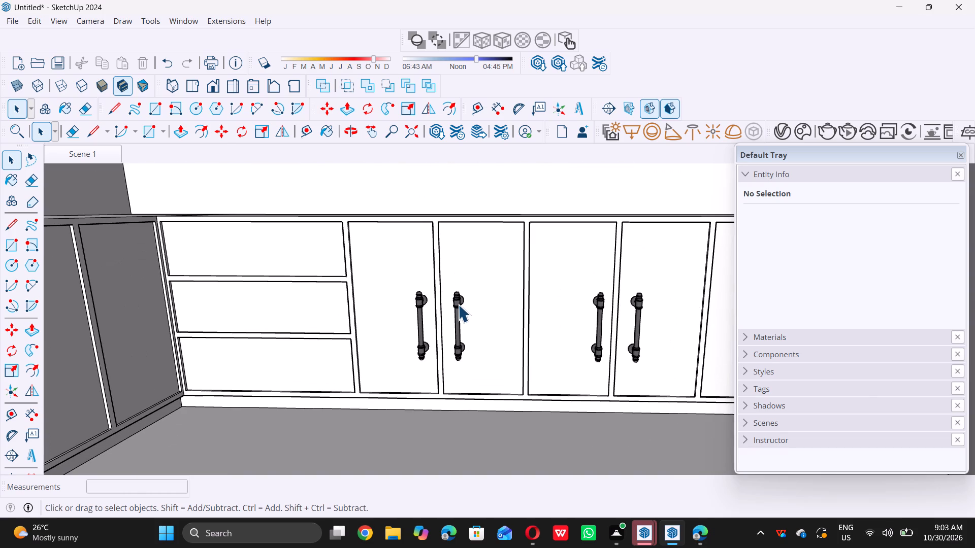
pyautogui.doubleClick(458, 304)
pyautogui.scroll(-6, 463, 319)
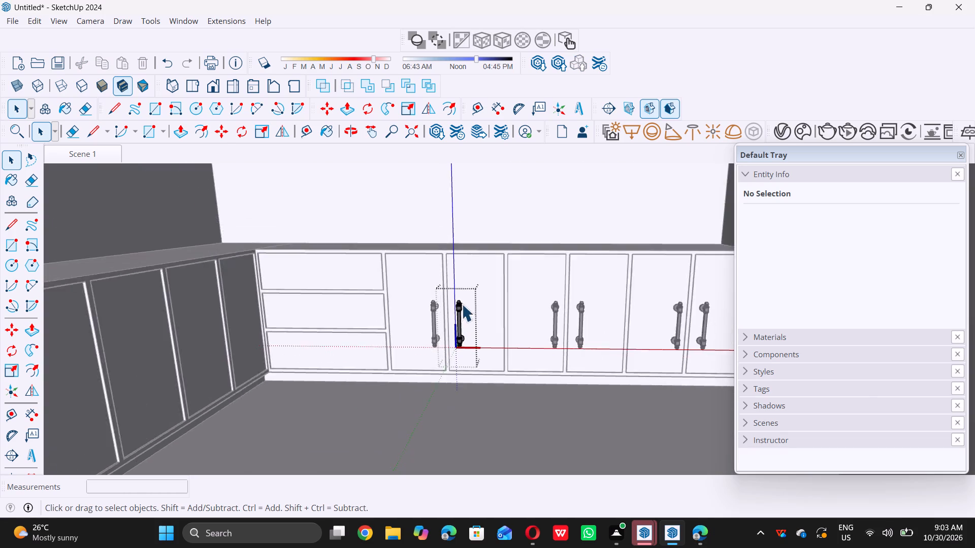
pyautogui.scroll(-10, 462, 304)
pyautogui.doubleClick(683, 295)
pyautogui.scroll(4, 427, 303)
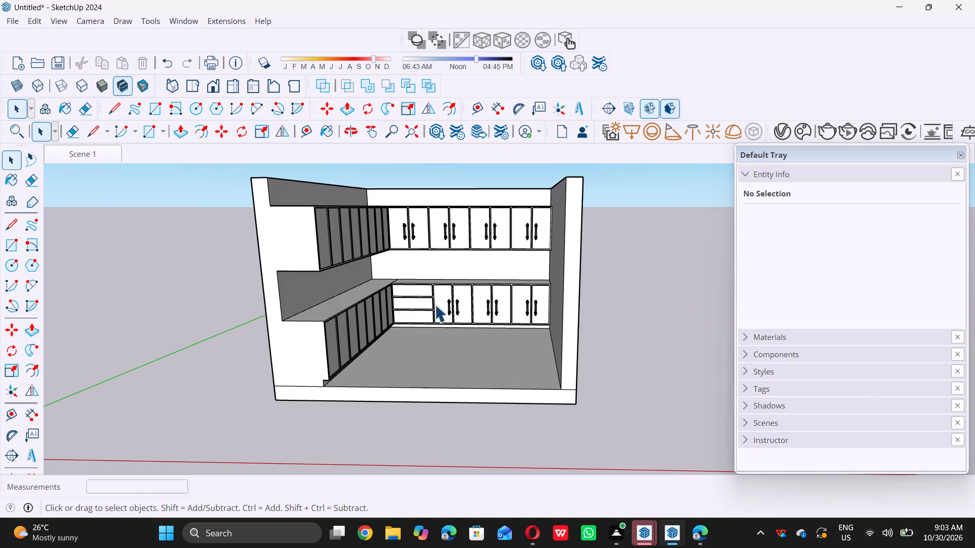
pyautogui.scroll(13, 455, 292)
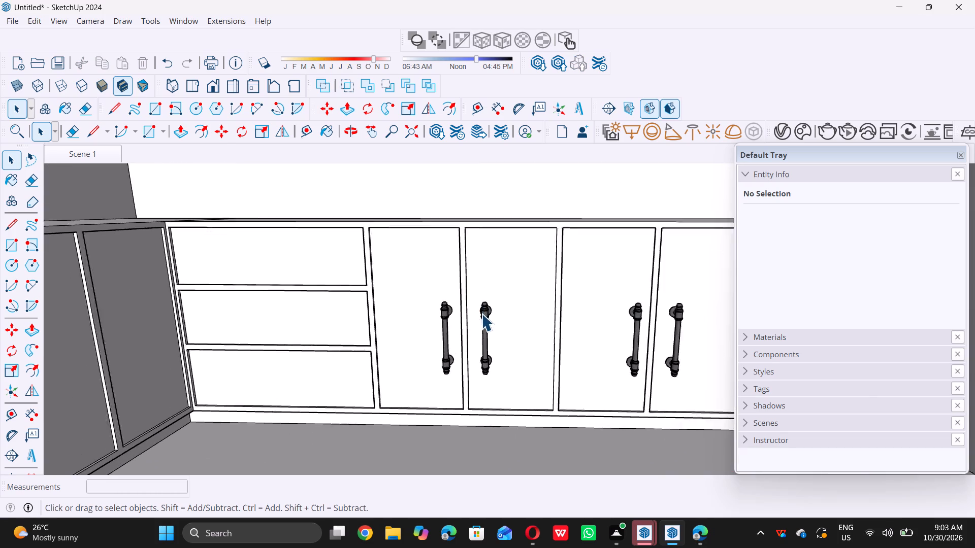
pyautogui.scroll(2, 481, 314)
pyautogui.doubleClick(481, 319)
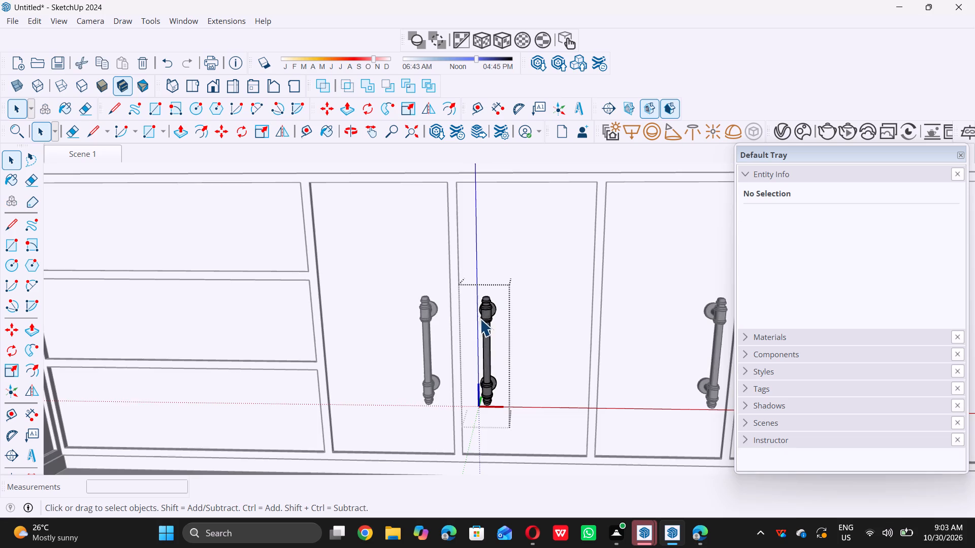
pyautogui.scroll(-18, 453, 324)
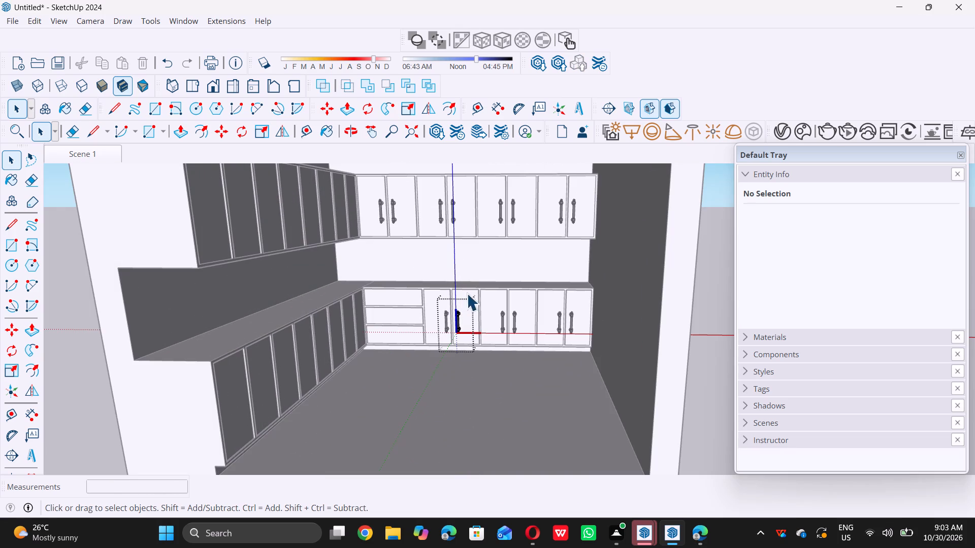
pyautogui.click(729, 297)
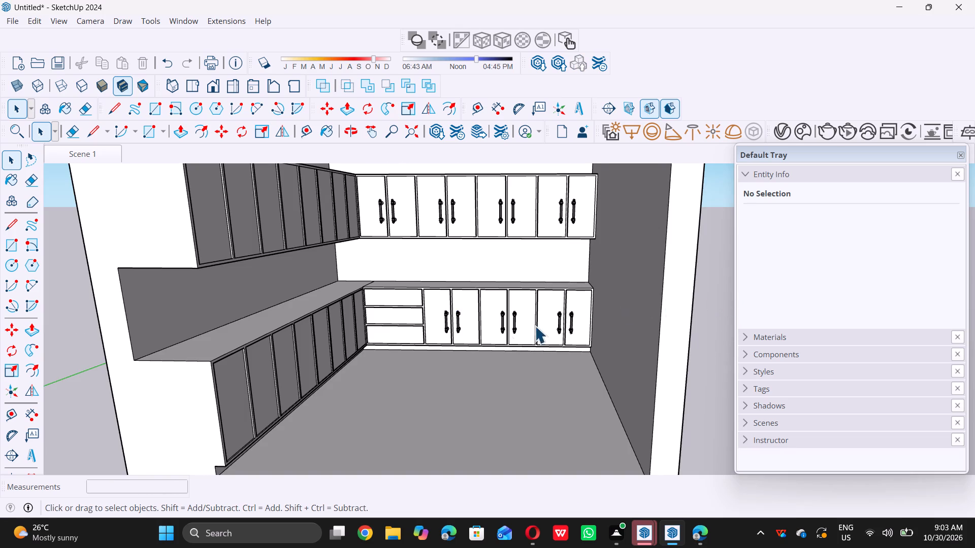
# Copy the handle pair from the two base doors beside the drawers about 18' 6" along the red axis, outside the room.
pyautogui.scroll(14, 455, 314)
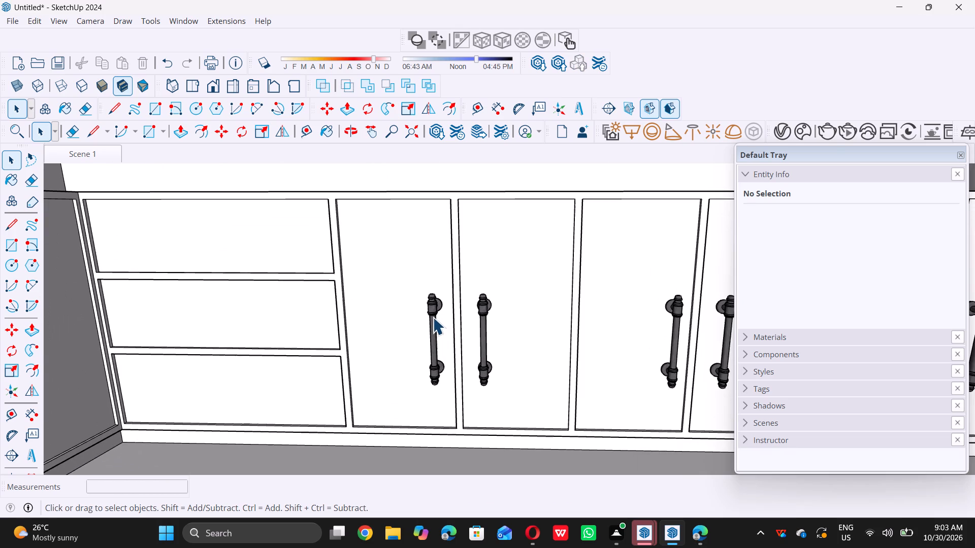
pyautogui.click(433, 317)
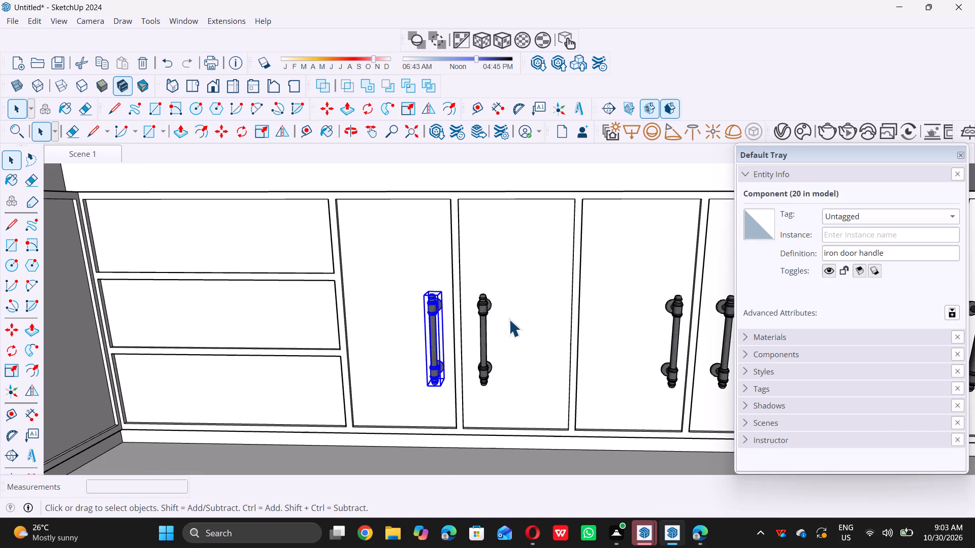
pyautogui.scroll(3, 509, 319)
pyautogui.keyDown('ctrl'); pyautogui.click(474, 301); pyautogui.keyUp('ctrl')
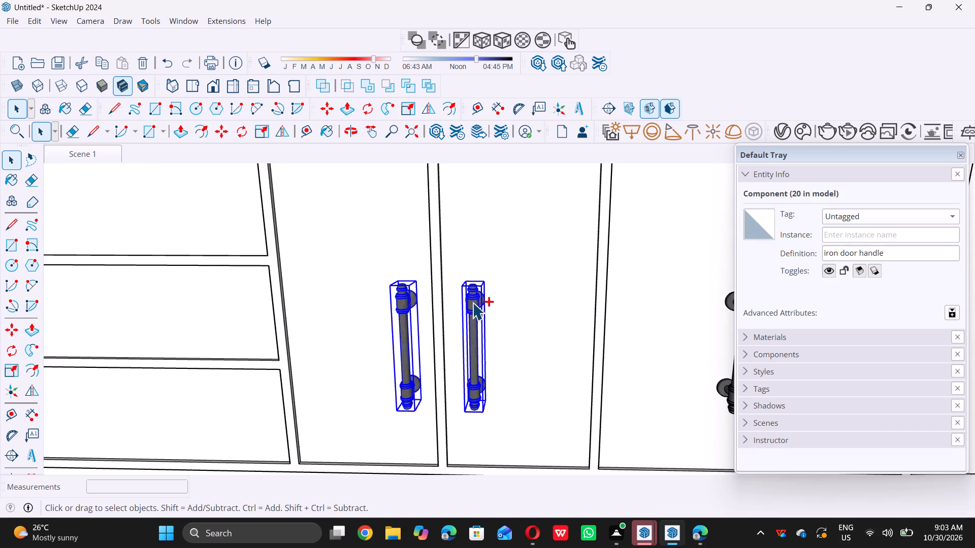
pyautogui.press('m')
pyautogui.scroll(-3, 450, 319)
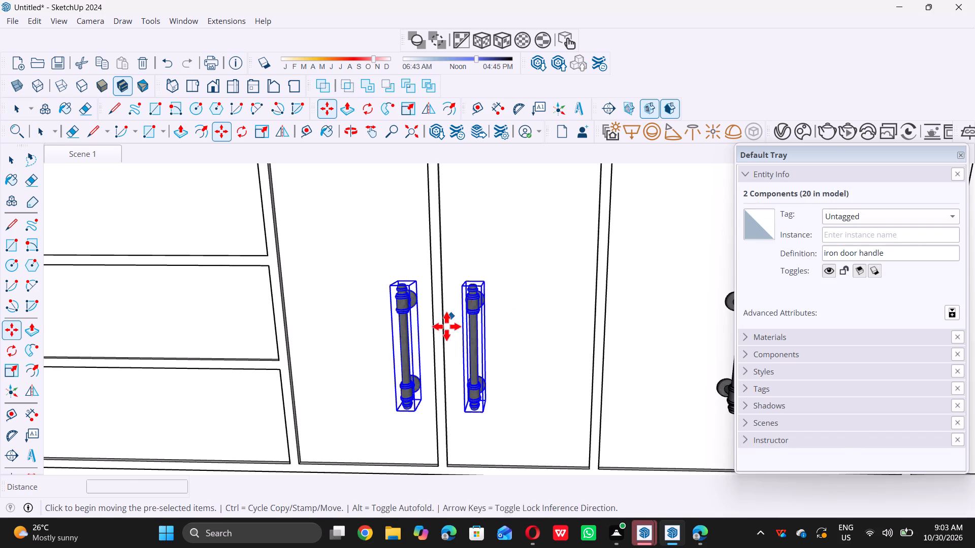
pyautogui.scroll(-6, 446, 326)
pyautogui.scroll(10, 369, 261)
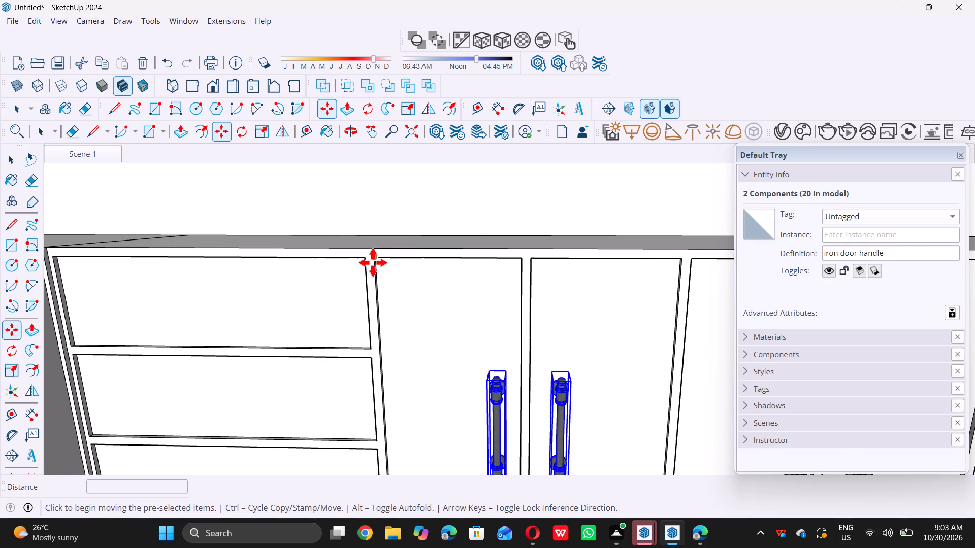
pyautogui.click(375, 256)
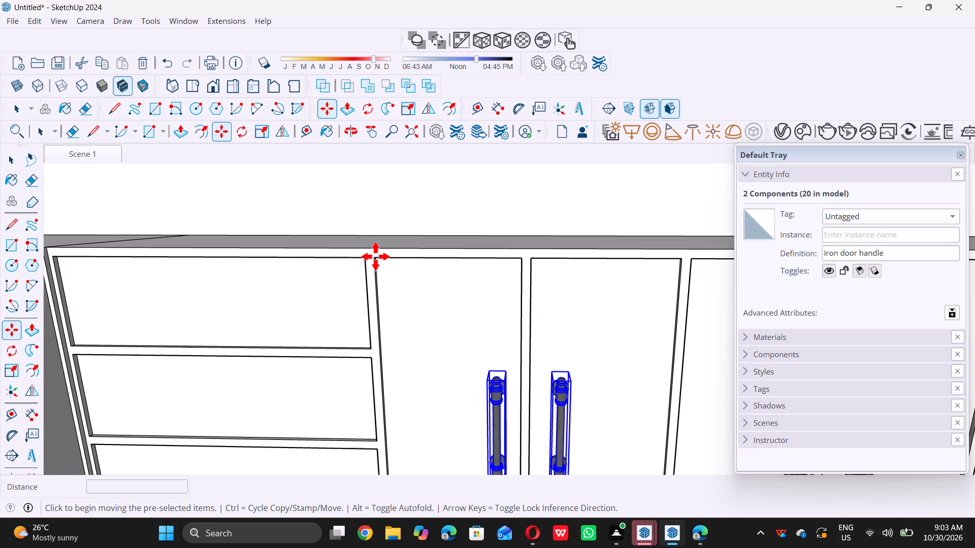
pyautogui.scroll(-19, 375, 256)
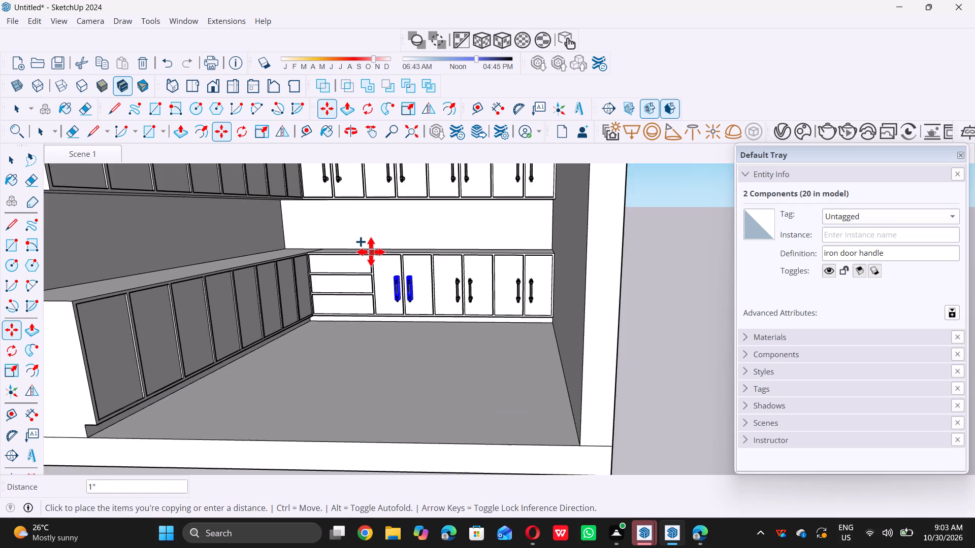
pyautogui.scroll(-7, 371, 252)
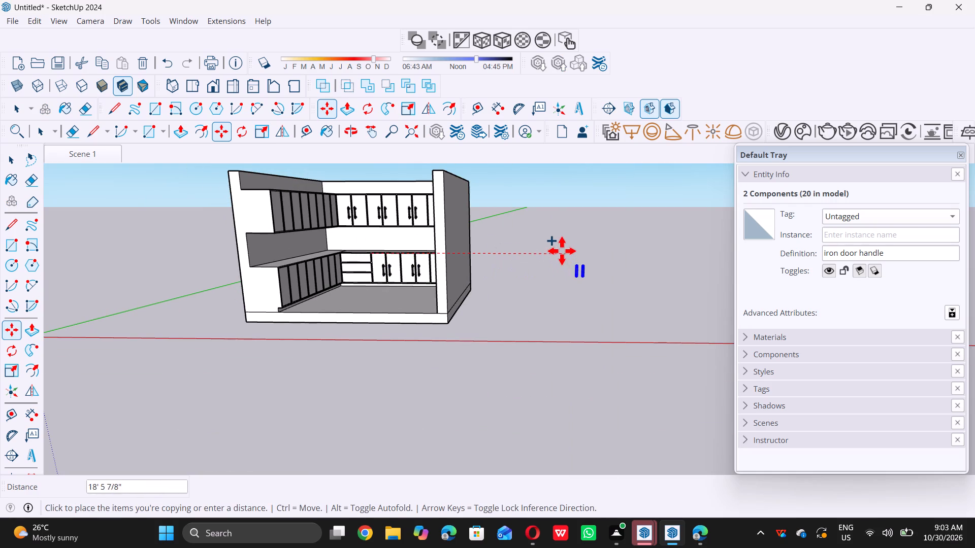
pyautogui.tripleClick(562, 250)
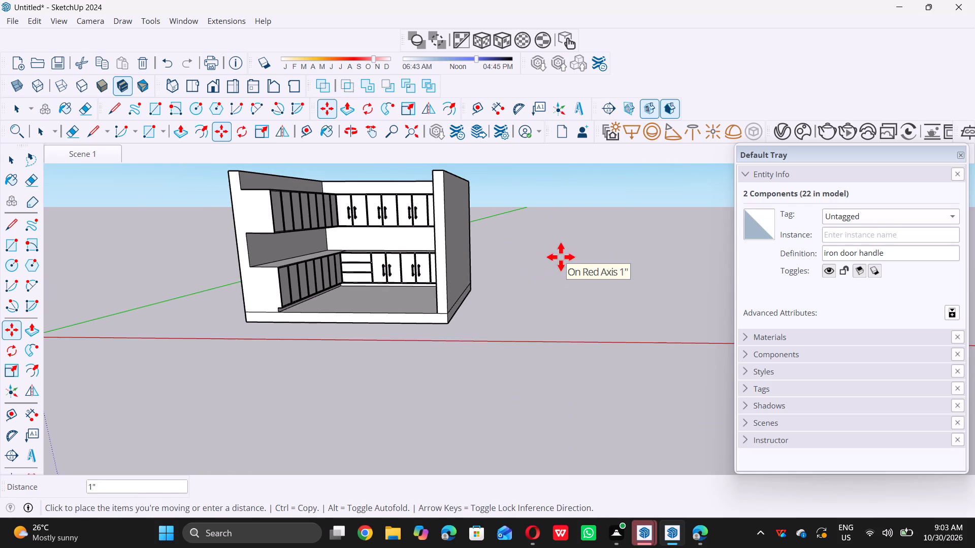
pyautogui.press('space')
# Rotate the copied handle pair 90 degrees about the vertical axis, using a centre point on the ground in front of it.
pyautogui.scroll(-5, 476, 312)
pyautogui.scroll(5, 574, 272)
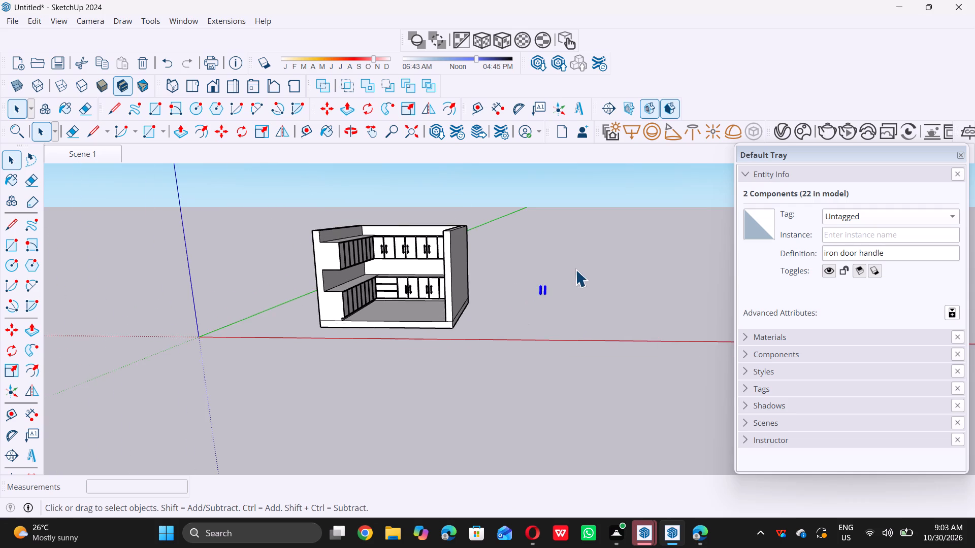
pyautogui.scroll(6, 532, 326)
pyautogui.press('q')
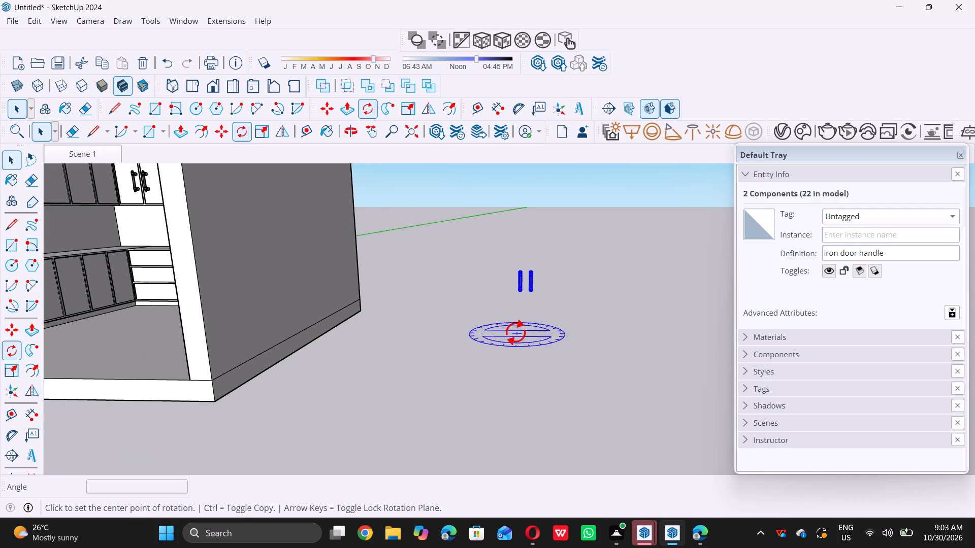
pyautogui.doubleClick(517, 380)
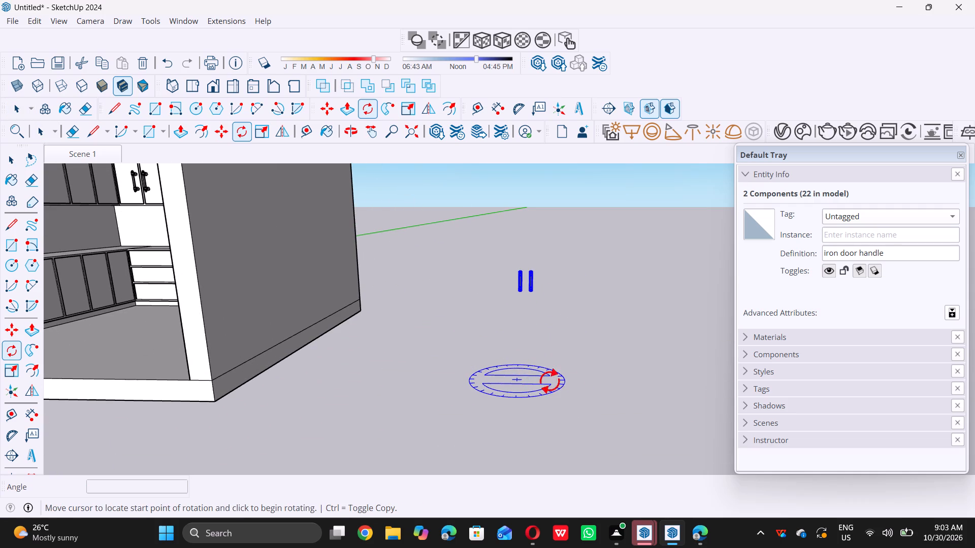
pyautogui.doubleClick(610, 383)
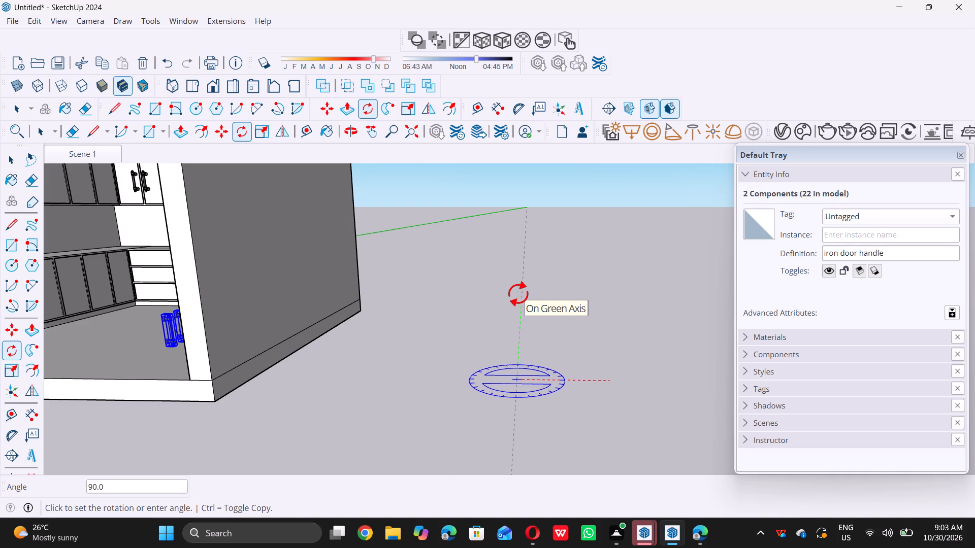
pyautogui.doubleClick(518, 294)
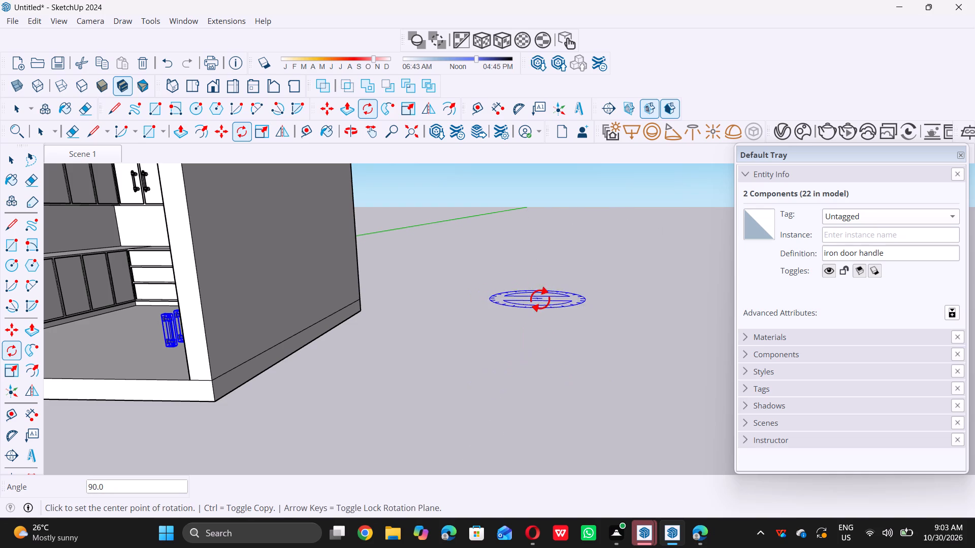
pyautogui.press('space')
# Move the rotated handle pair from the room floor onto the side wall's first two upper doors, one handle on each side of their joint.
pyautogui.scroll(-7, 575, 323)
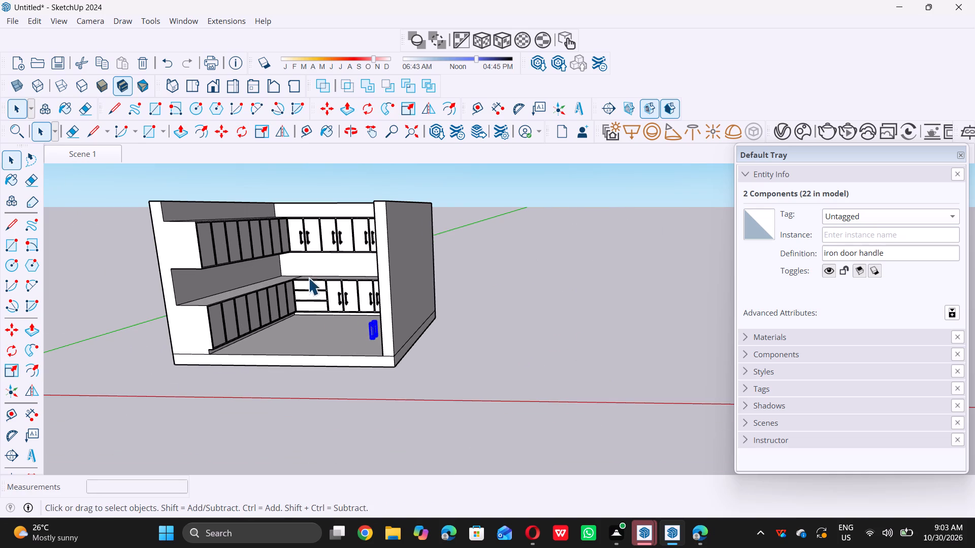
pyautogui.scroll(4, 308, 285)
pyautogui.scroll(1, 392, 351)
pyautogui.moveTo(385, 357); pyautogui.dragTo(368, 368, button='middle')
pyautogui.scroll(2, 388, 370)
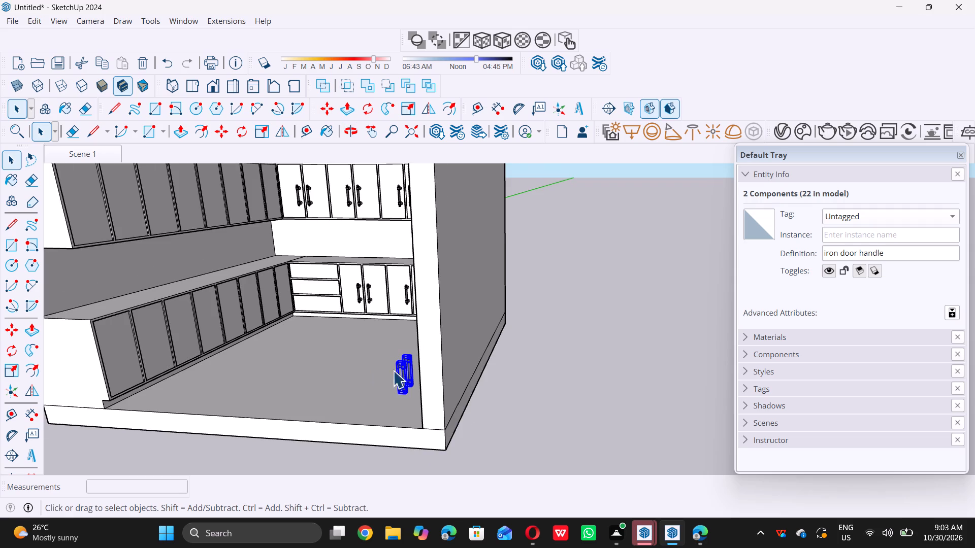
pyautogui.scroll(9, 393, 370)
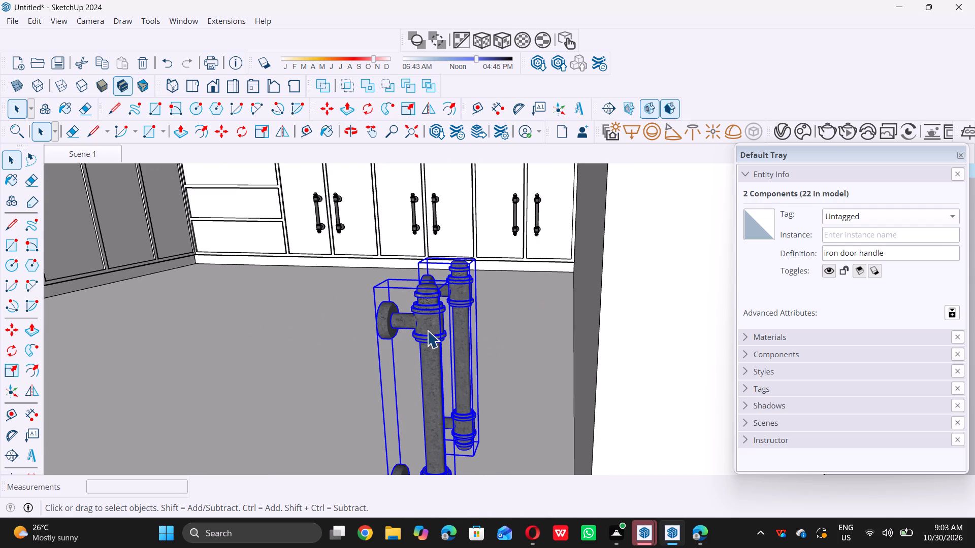
pyautogui.press('m')
pyautogui.click(441, 288)
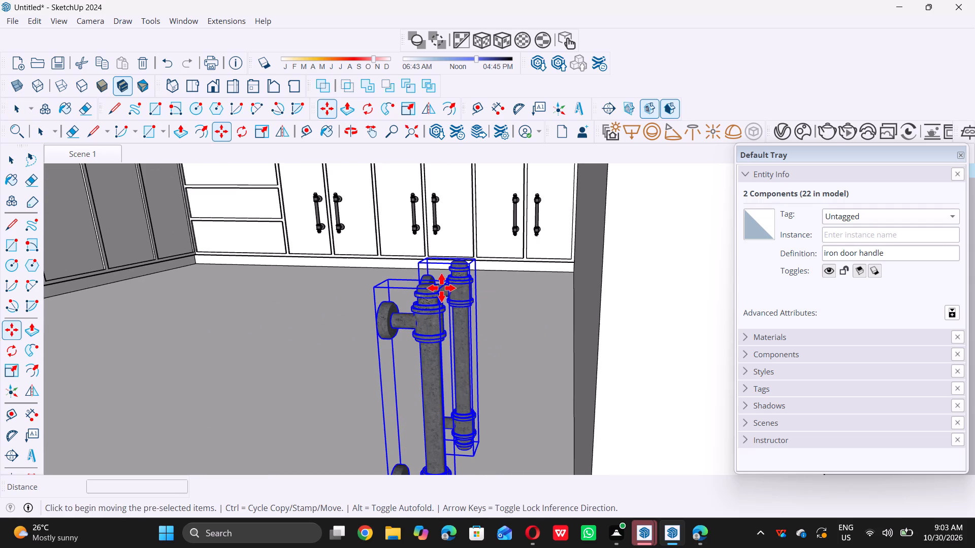
pyautogui.scroll(-15, 441, 288)
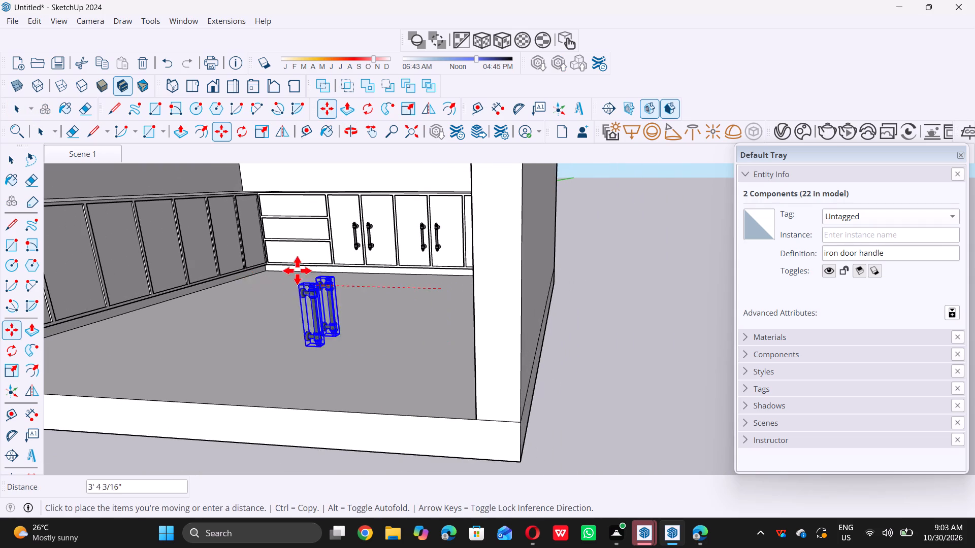
pyautogui.scroll(-11, 347, 287)
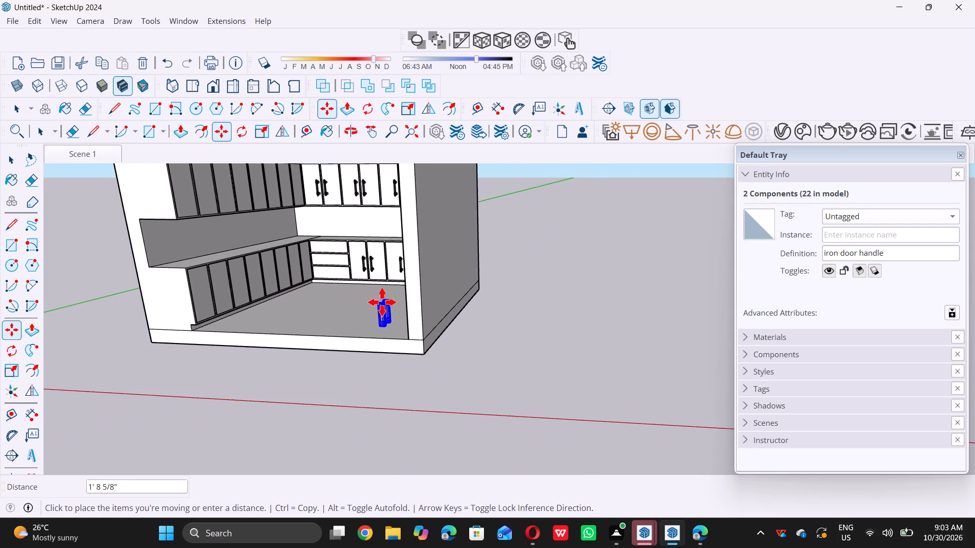
pyautogui.scroll(-4, 382, 306)
pyautogui.scroll(4, 226, 202)
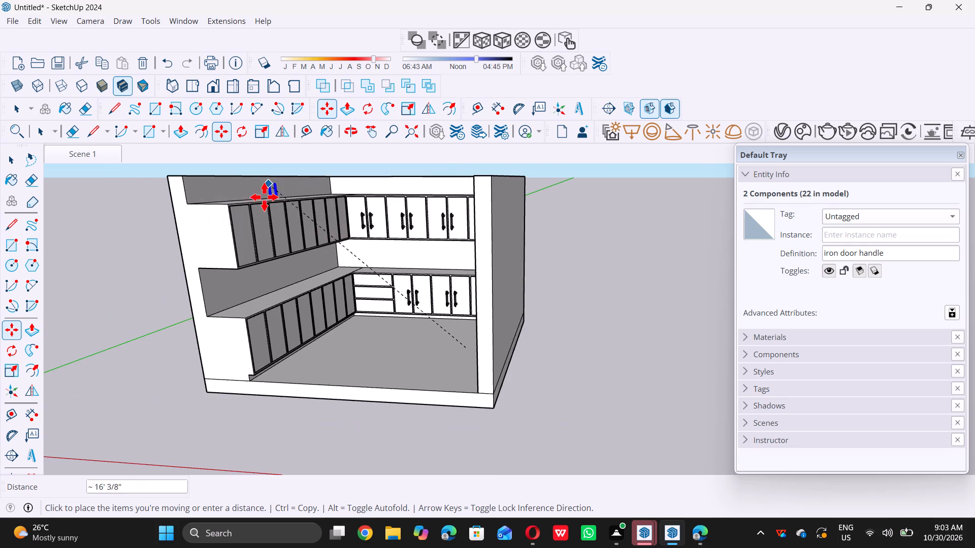
pyautogui.scroll(5, 264, 198)
pyautogui.scroll(5, 213, 225)
pyautogui.moveTo(254, 228); pyautogui.dragTo(233, 241, button='middle')
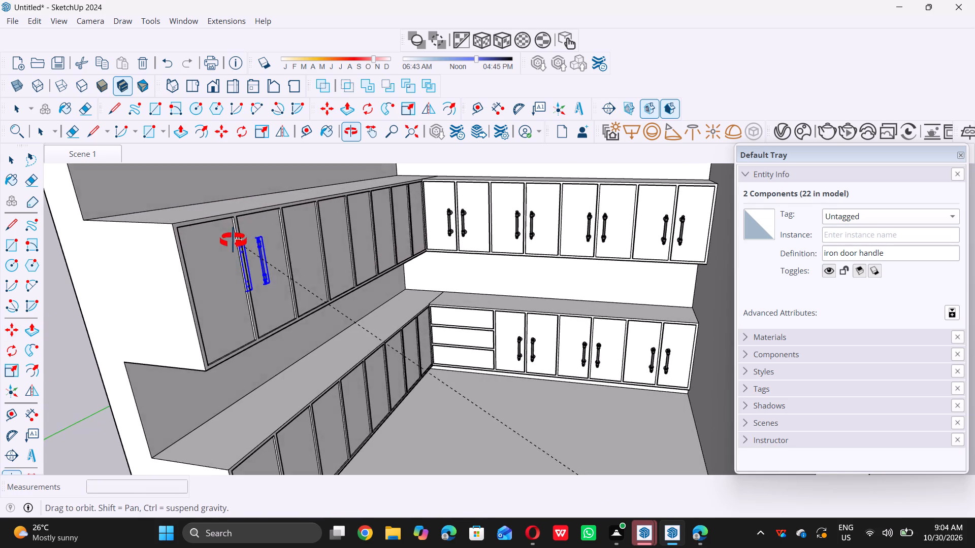
pyautogui.moveTo(233, 241); pyautogui.dragTo(230, 240, button='middle')
pyautogui.scroll(5, 208, 244)
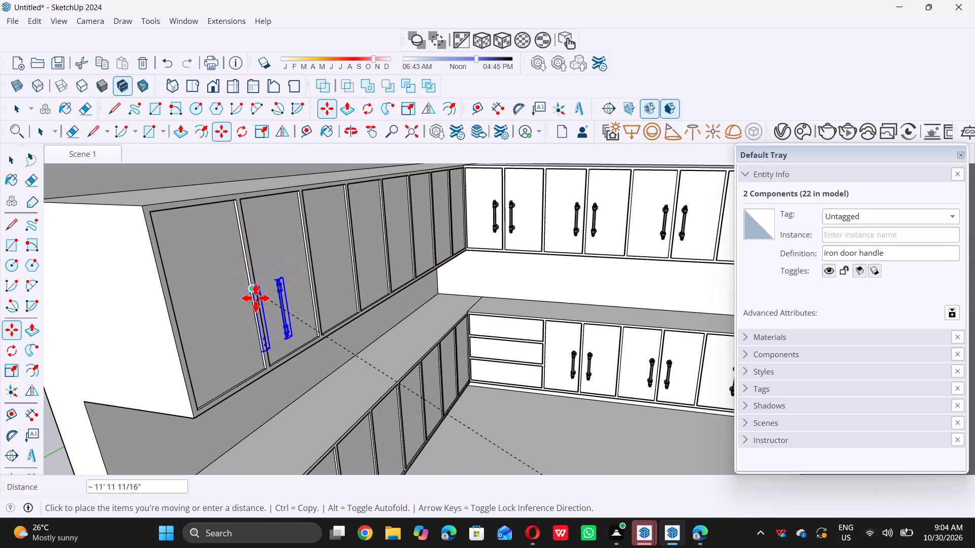
pyautogui.scroll(5, 234, 267)
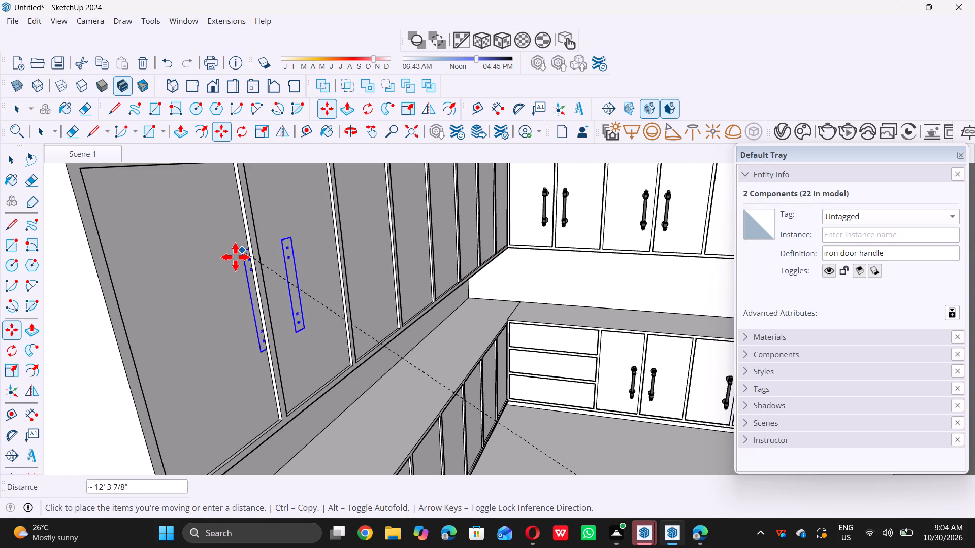
pyautogui.scroll(4, 223, 237)
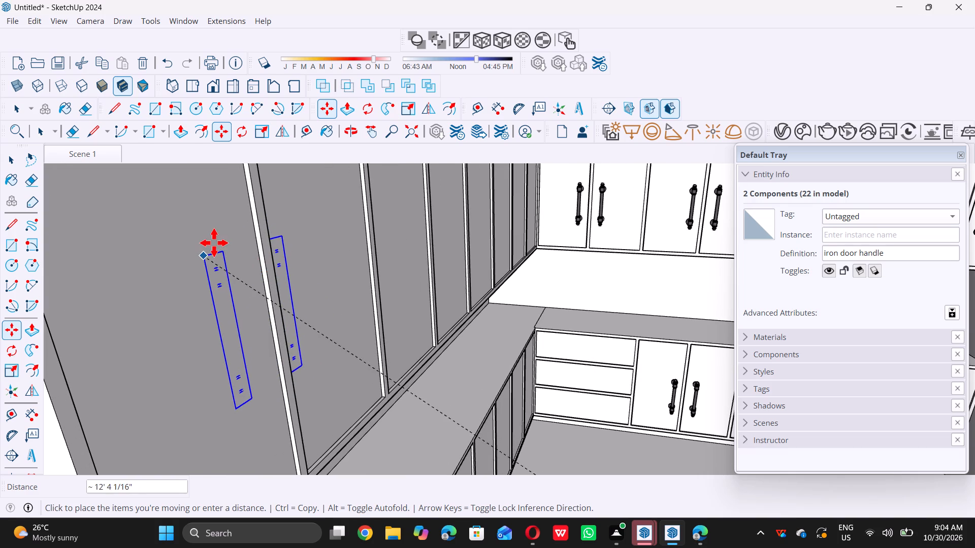
pyautogui.scroll(-10, 212, 250)
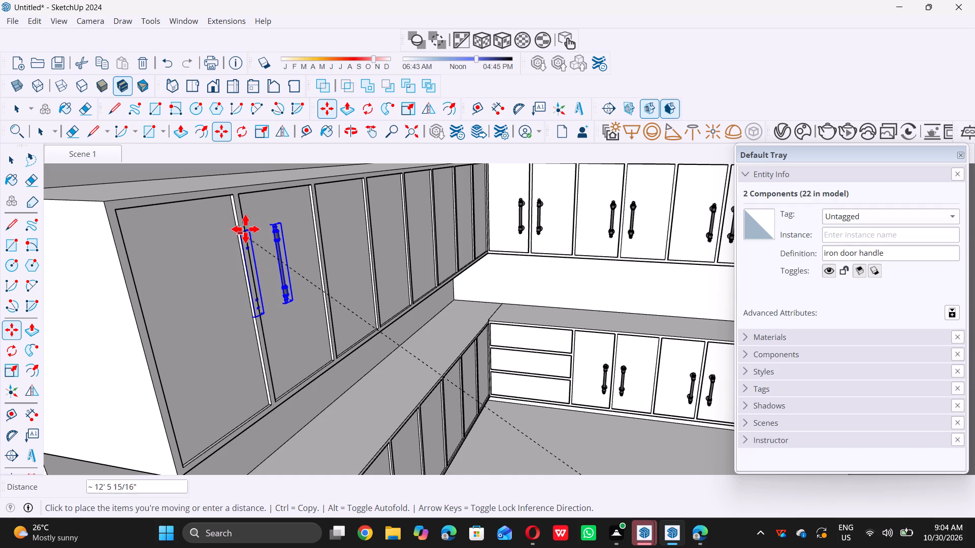
pyautogui.scroll(-2, 232, 279)
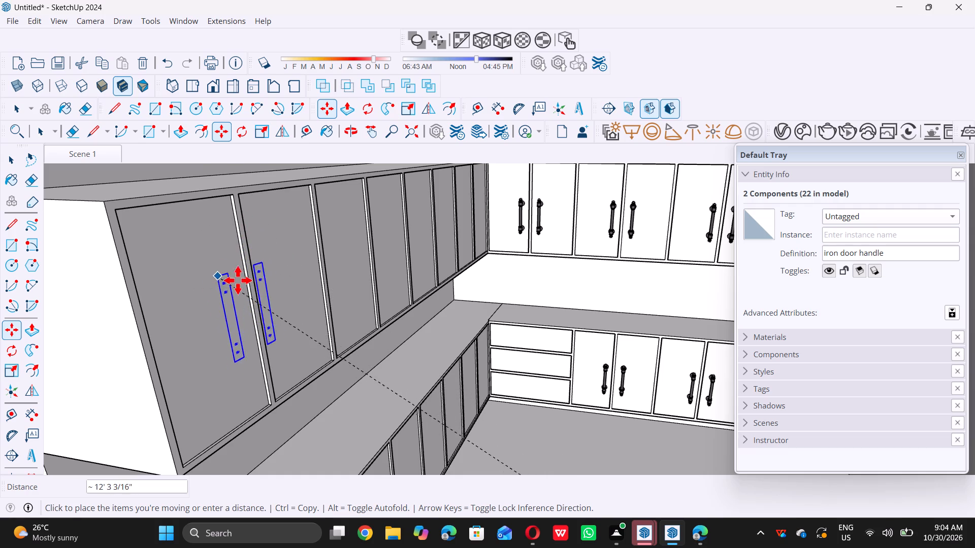
pyautogui.scroll(-7, 238, 280)
pyautogui.moveTo(219, 292); pyautogui.dragTo(279, 289, button='middle')
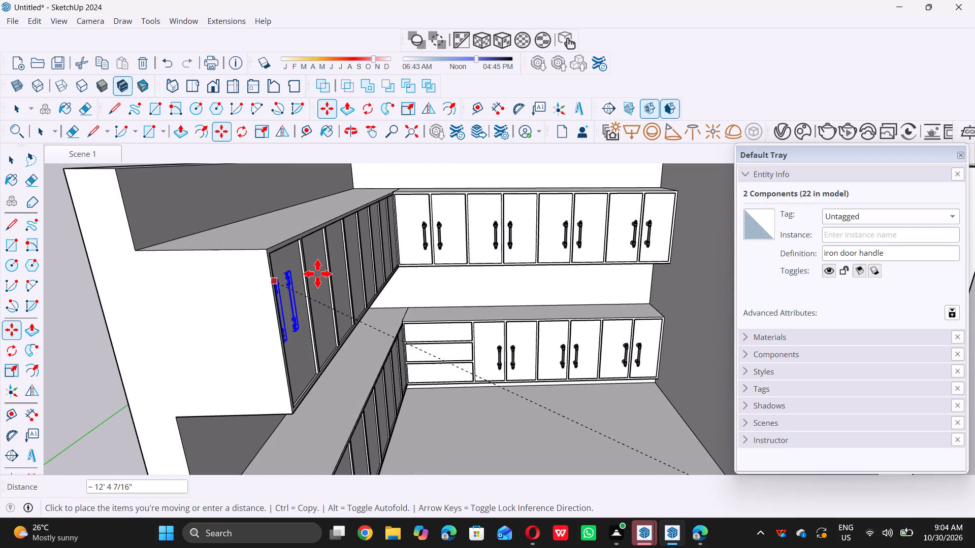
pyautogui.scroll(9, 319, 279)
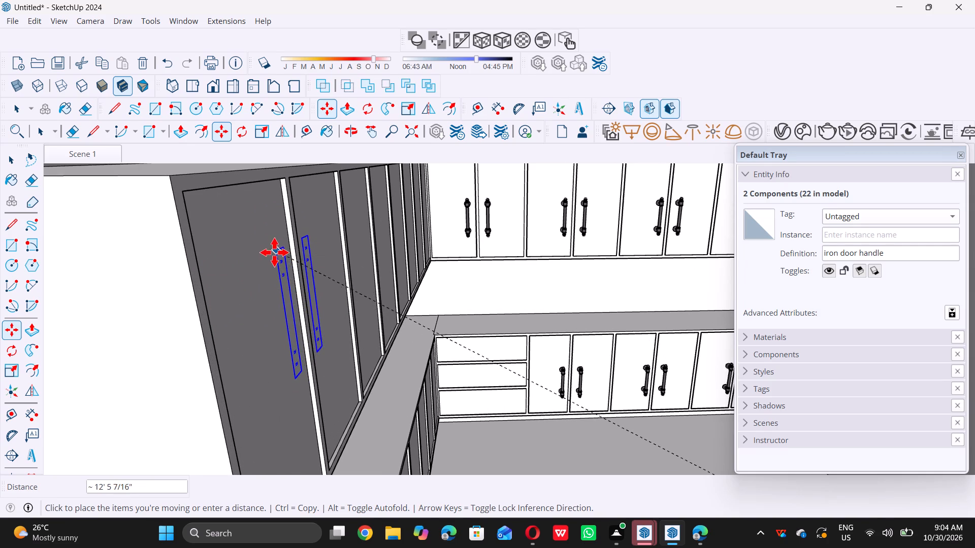
pyautogui.tripleClick(276, 266)
pyautogui.click(276, 266)
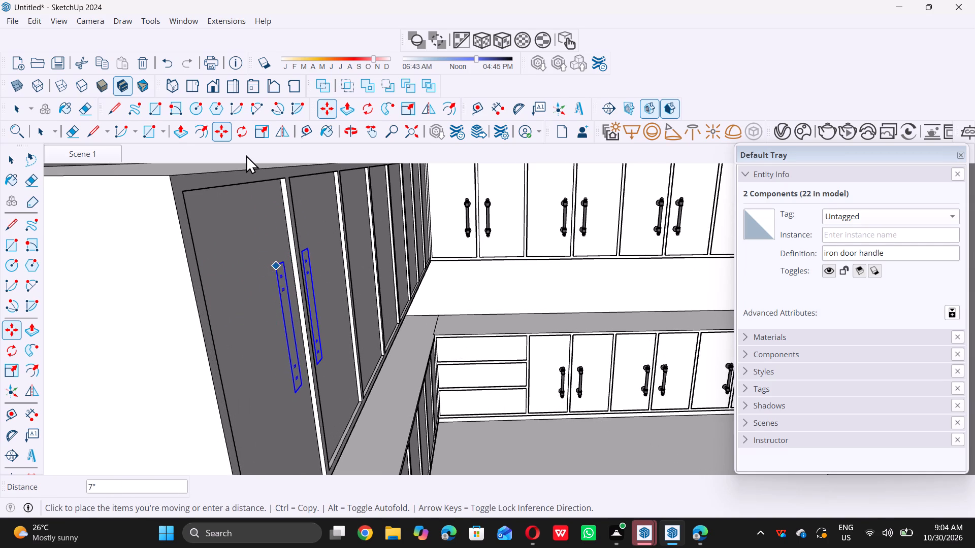
pyautogui.press('space')
# Move the handle pair 1" along the red axis, out of the side wall's upper door faces.
pyautogui.scroll(-6, 215, 238)
pyautogui.scroll(-3, 170, 339)
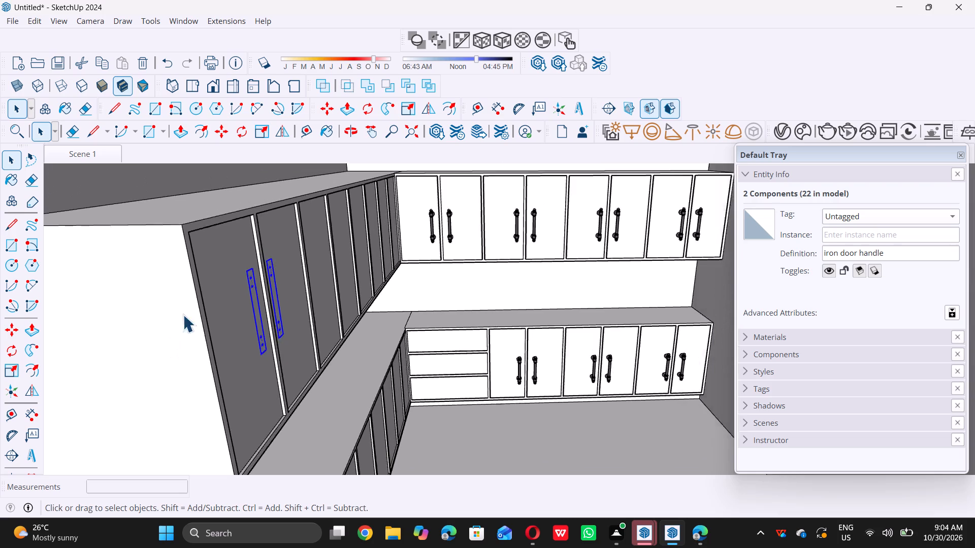
pyautogui.scroll(-6, 183, 315)
pyautogui.moveTo(164, 331); pyautogui.dragTo(203, 304, button='middle')
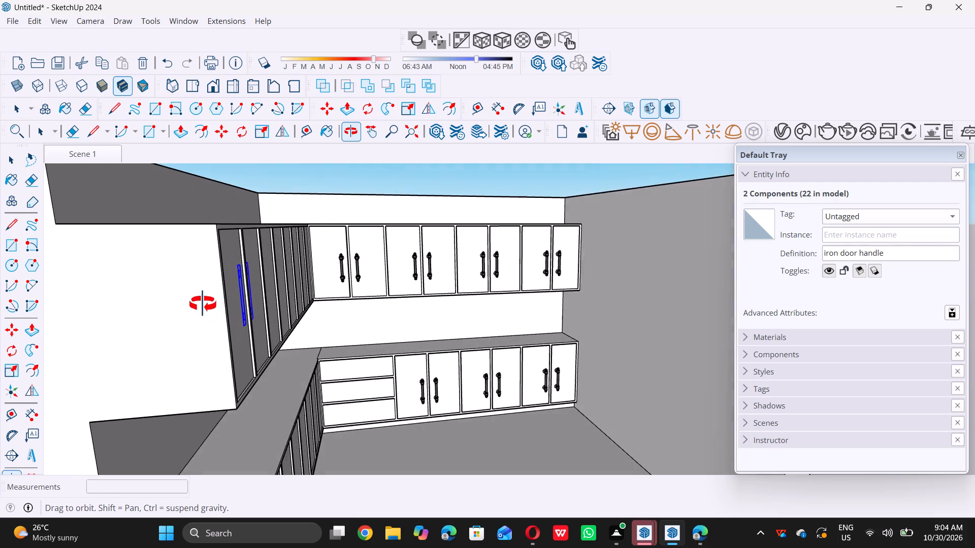
pyautogui.moveTo(203, 304); pyautogui.dragTo(199, 303, button='middle')
pyautogui.scroll(15, 265, 255)
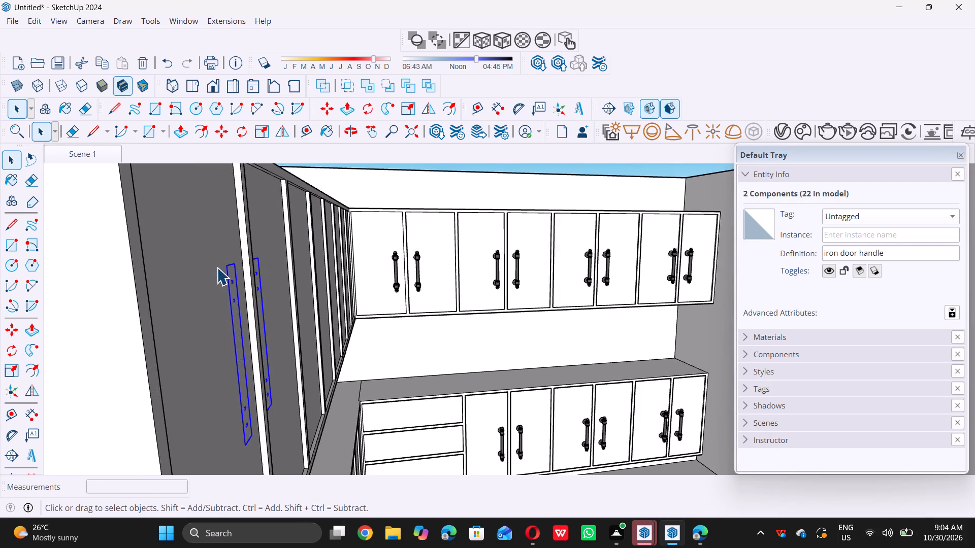
pyautogui.scroll(3, 217, 267)
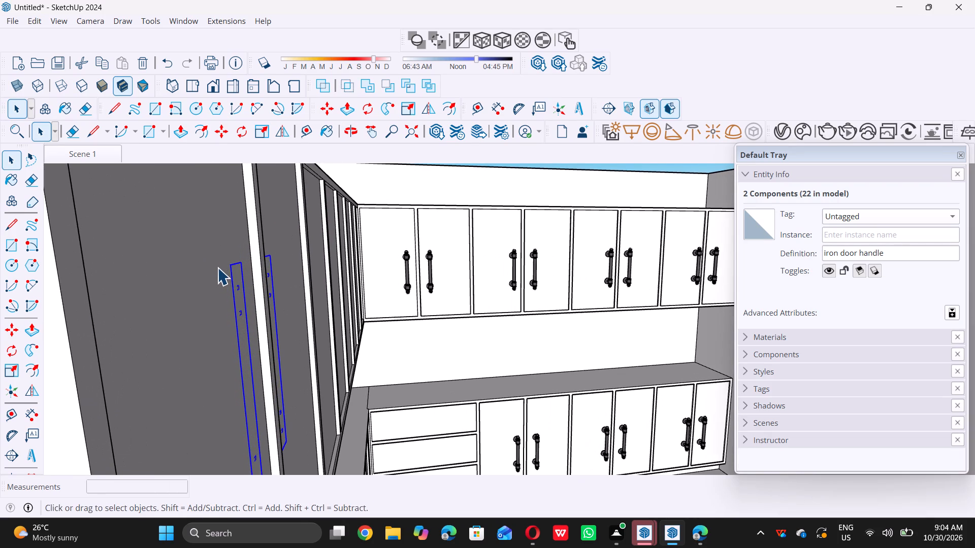
pyautogui.press('m')
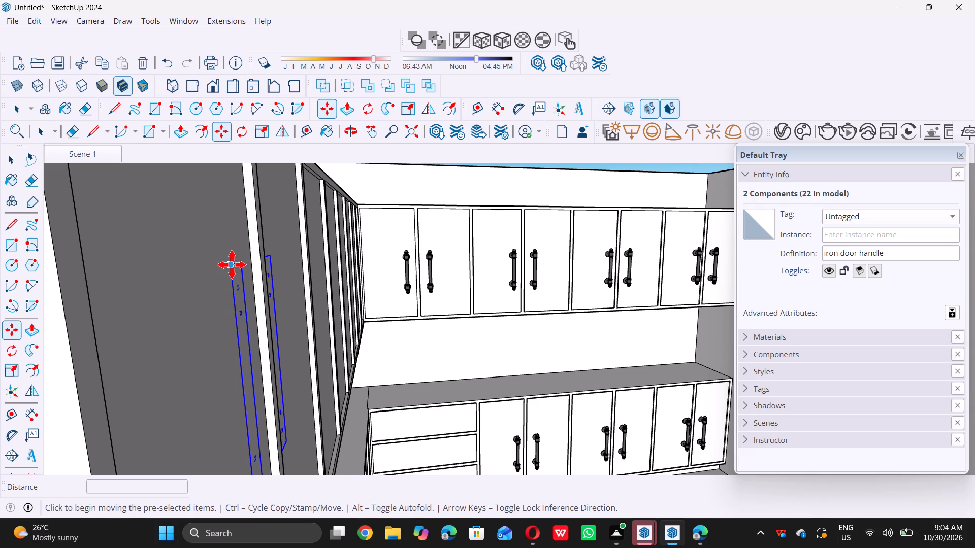
pyautogui.click(232, 264)
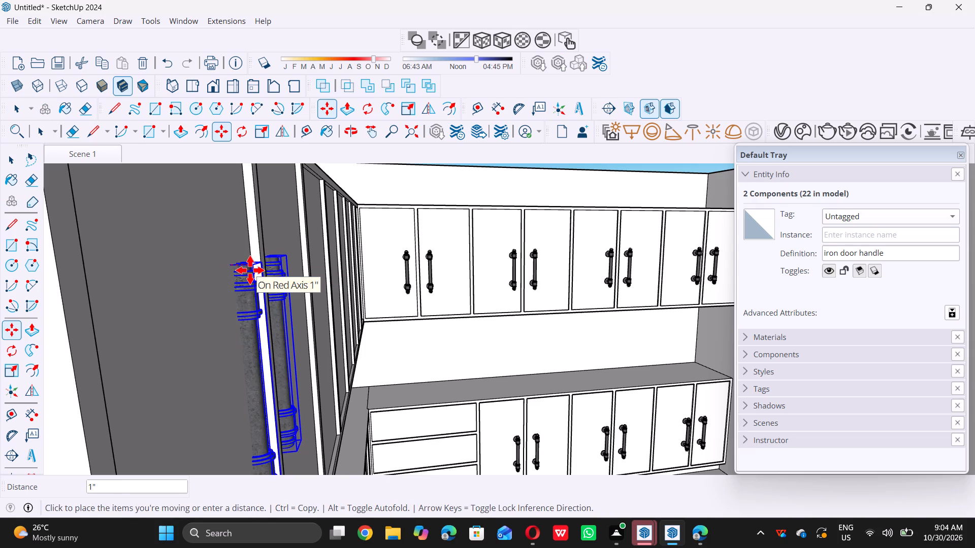
pyautogui.click(251, 269)
# Move the handle pair about 5 5/16" from its back corner so it projects in front of the side wall's upper doors.
pyautogui.scroll(3, 221, 263)
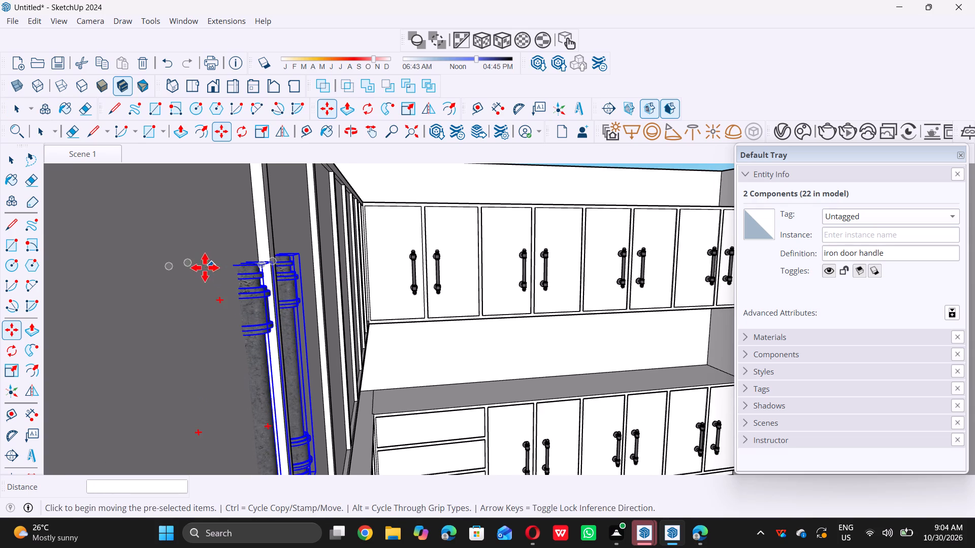
pyautogui.tripleClick(167, 265)
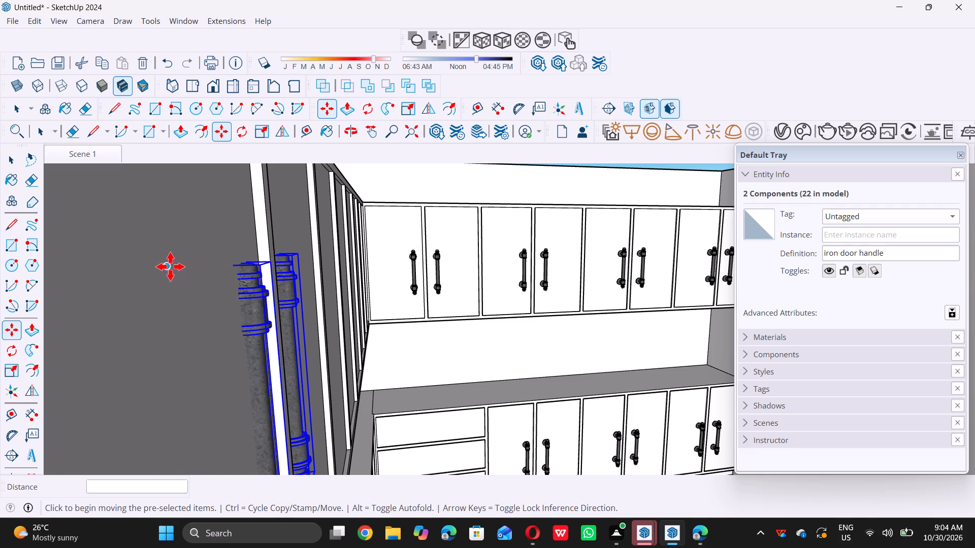
pyautogui.tripleClick(169, 266)
pyautogui.click(170, 267)
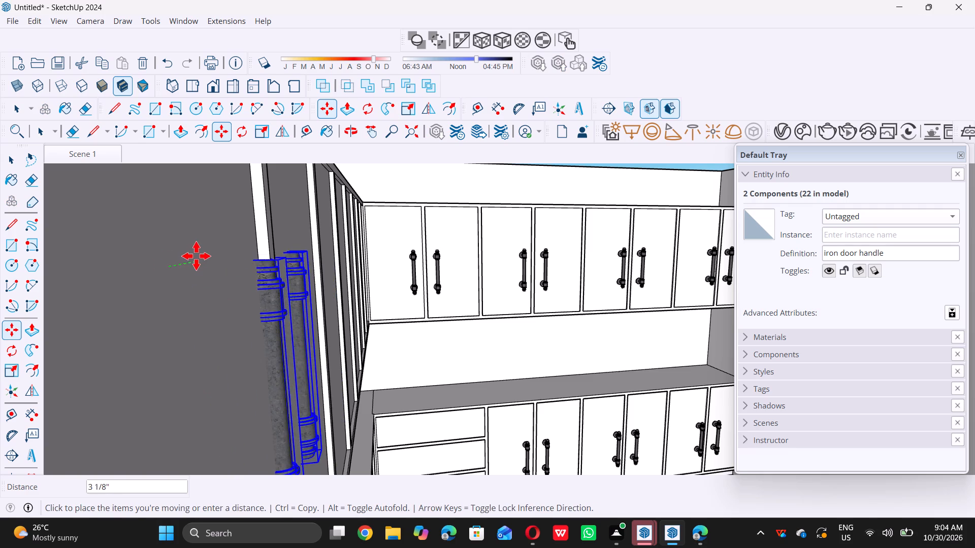
pyautogui.doubleClick(186, 280)
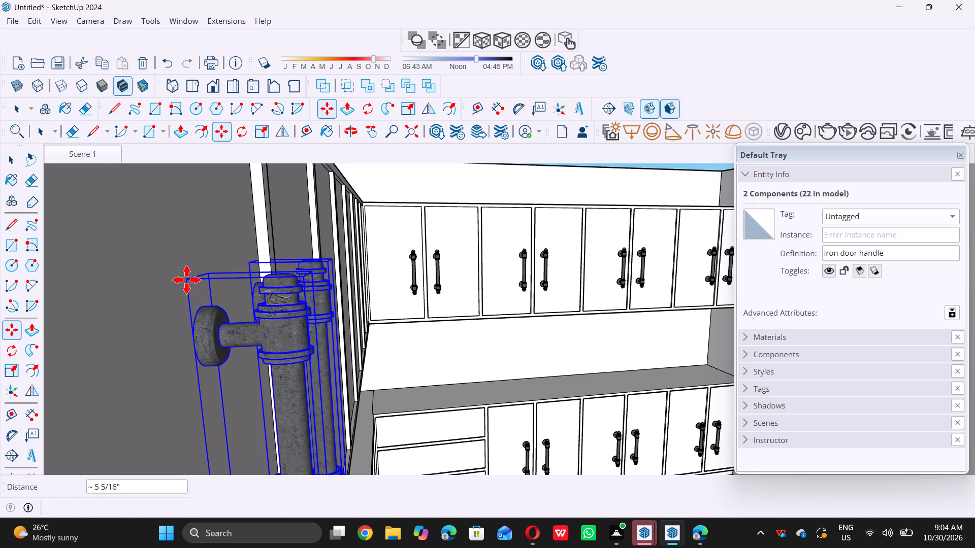
# Move the handle pair about 4 15/16" along the green axis so it straddles the joint between the side wall's first two upper doors.
pyautogui.scroll(-18, 181, 274)
pyautogui.moveTo(192, 269); pyautogui.dragTo(89, 275, button='middle')
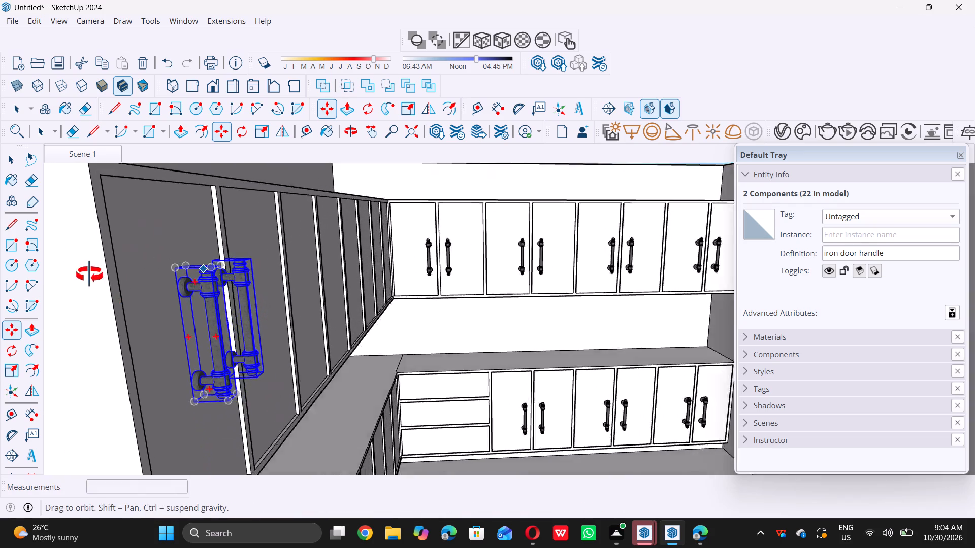
pyautogui.moveTo(89, 275); pyautogui.dragTo(0, 249, button='middle')
pyautogui.scroll(-9, 193, 225)
pyautogui.moveTo(320, 230); pyautogui.dragTo(251, 281, button='middle')
pyautogui.scroll(9, 263, 271)
pyautogui.moveTo(277, 272); pyautogui.dragTo(240, 278, button='middle')
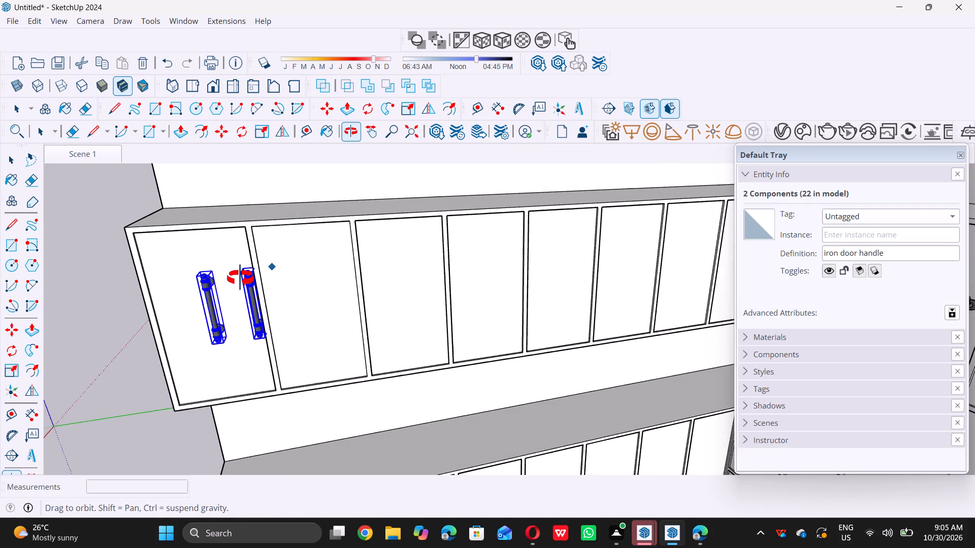
pyautogui.moveTo(240, 278); pyautogui.dragTo(239, 277, button='middle')
pyautogui.scroll(14, 270, 255)
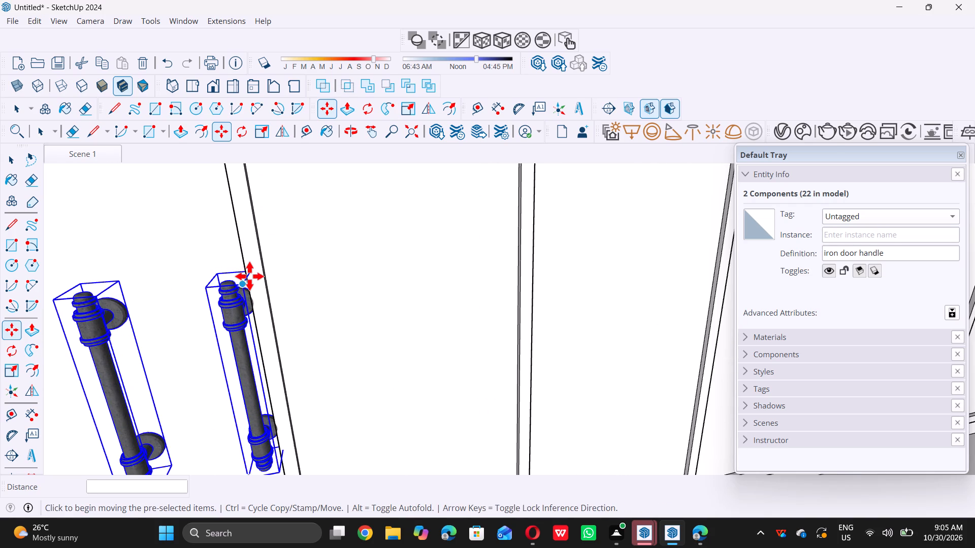
pyautogui.doubleClick(250, 272)
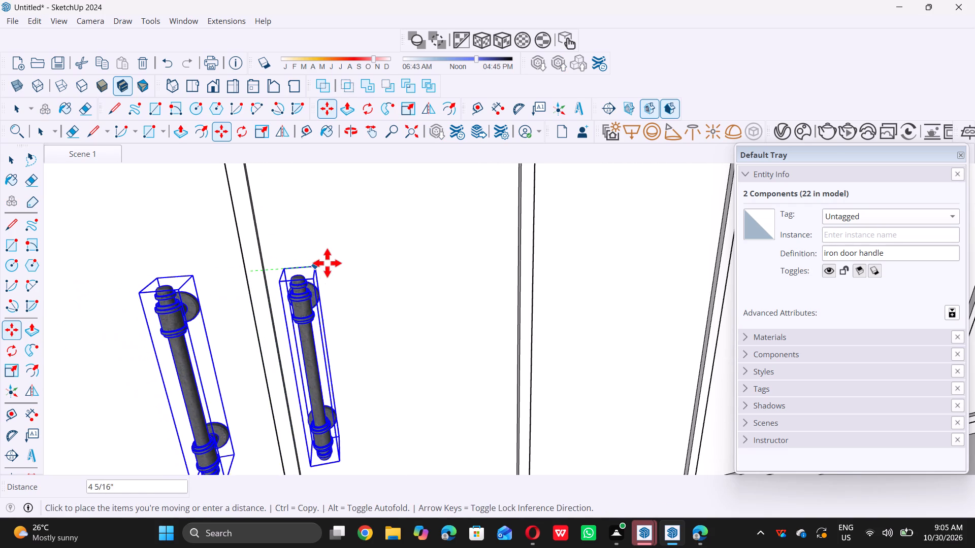
pyautogui.doubleClick(332, 261)
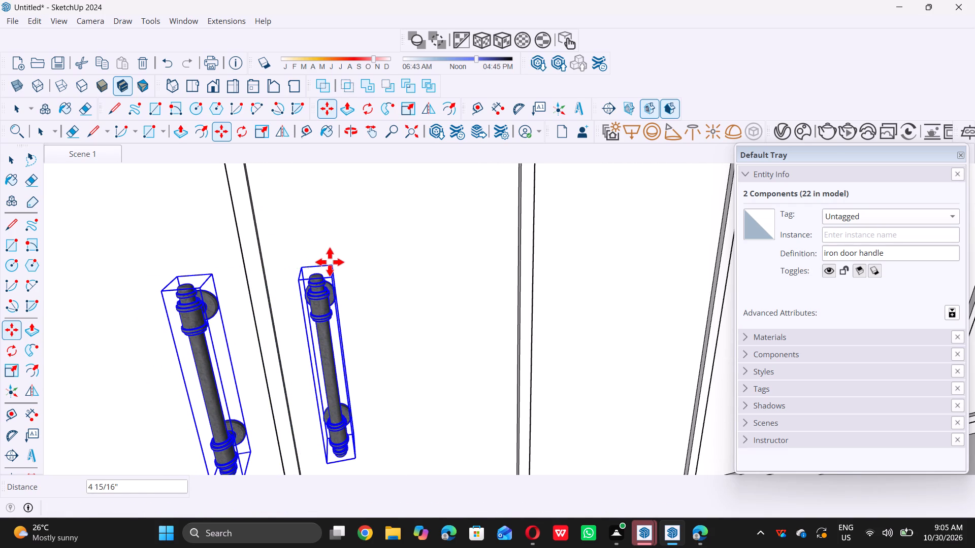
# Copy the handle pair about 3' 3/4" along the green axis onto the side wall's third and fourth upper doors.
pyautogui.scroll(-15, 333, 281)
pyautogui.scroll(1, 207, 270)
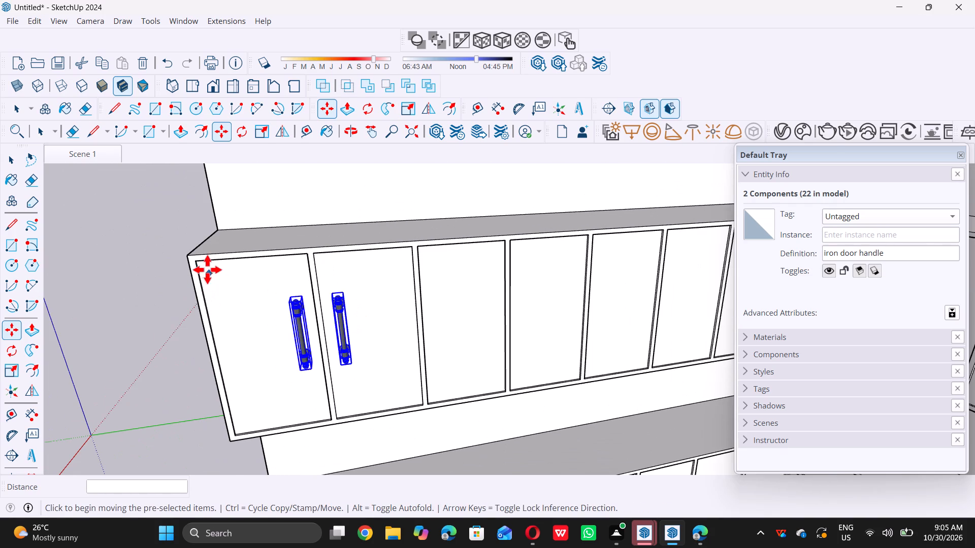
pyautogui.scroll(10, 207, 269)
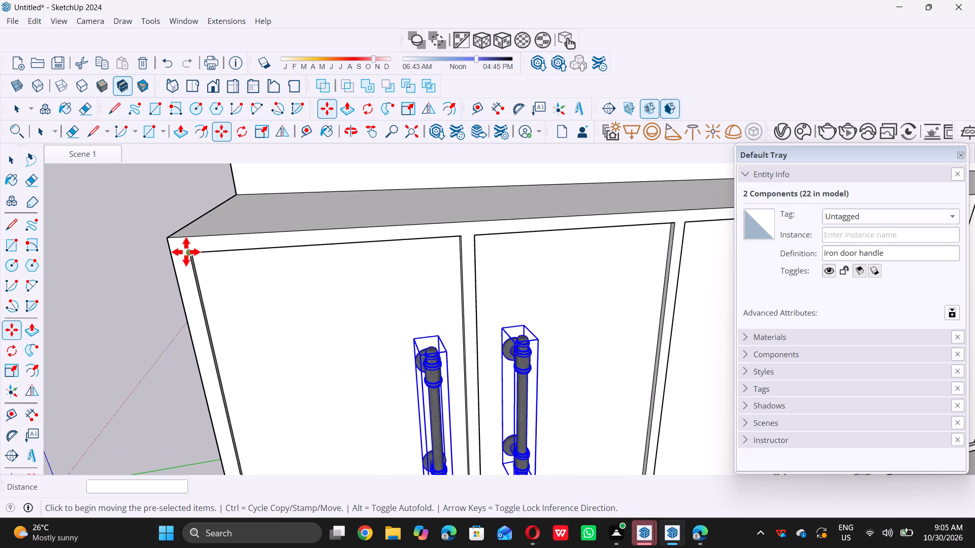
pyautogui.doubleClick(186, 252)
pyautogui.scroll(-5, 183, 254)
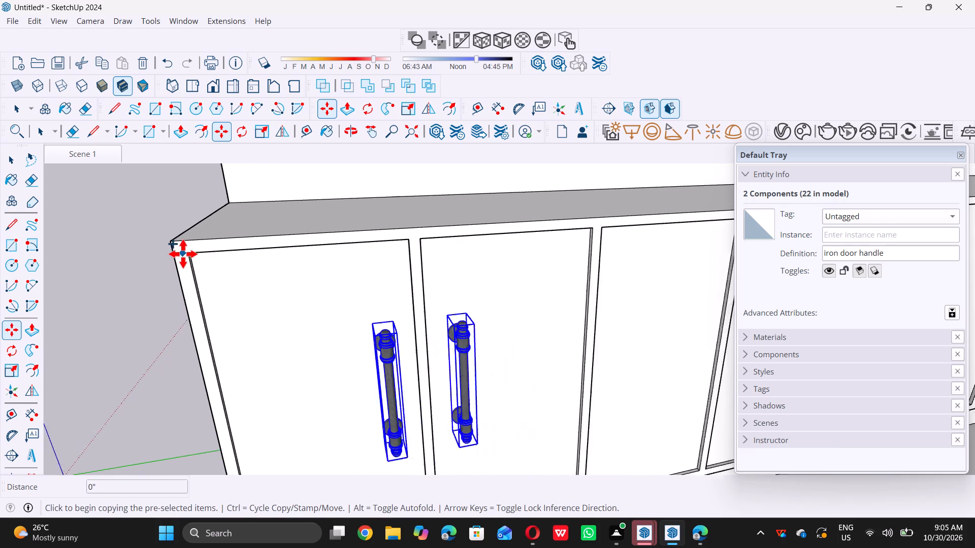
pyautogui.scroll(-8, 183, 254)
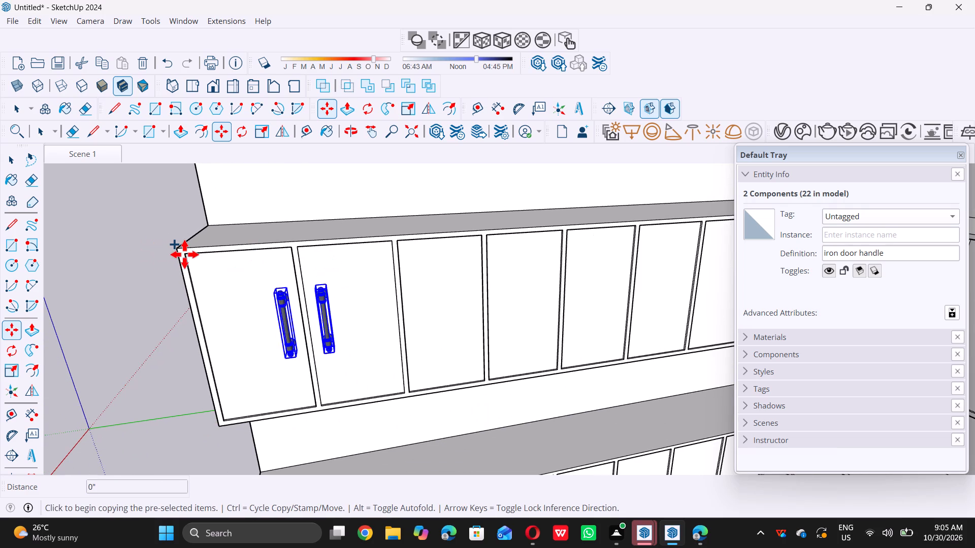
pyautogui.click(184, 255)
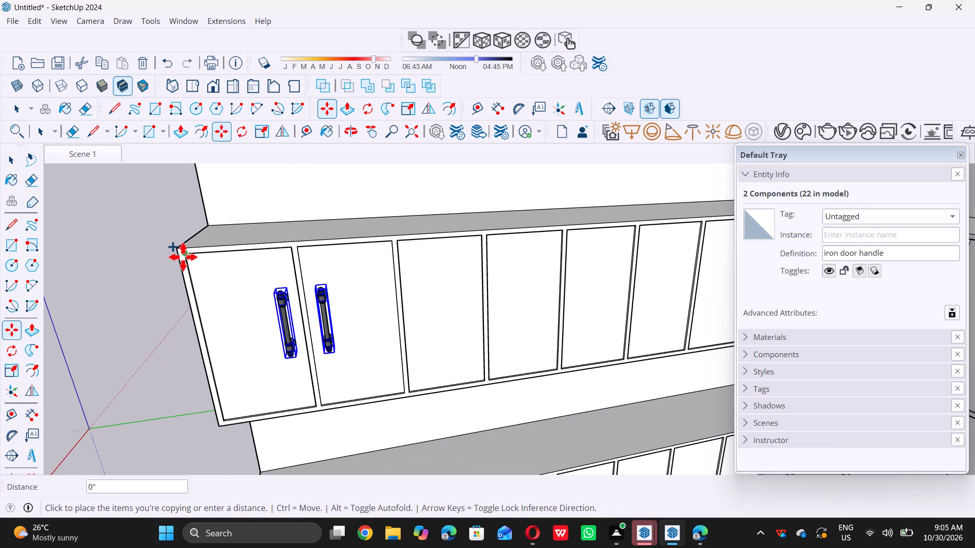
pyautogui.scroll(-9, 222, 280)
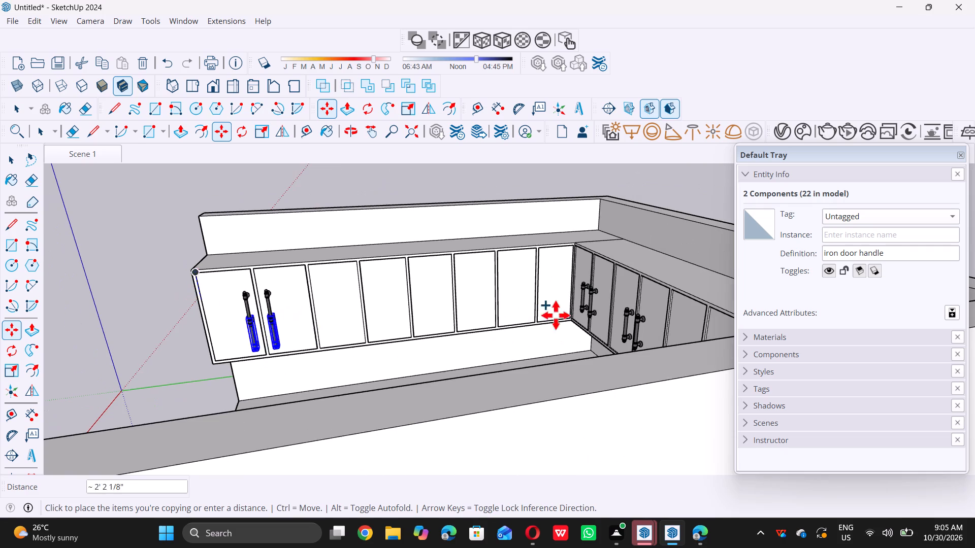
pyautogui.scroll(7, 290, 249)
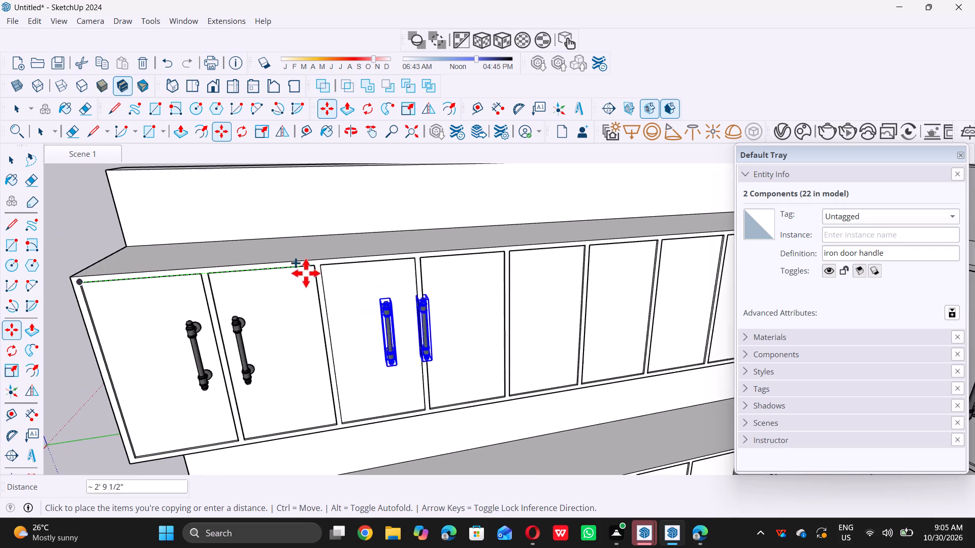
pyautogui.scroll(4, 320, 271)
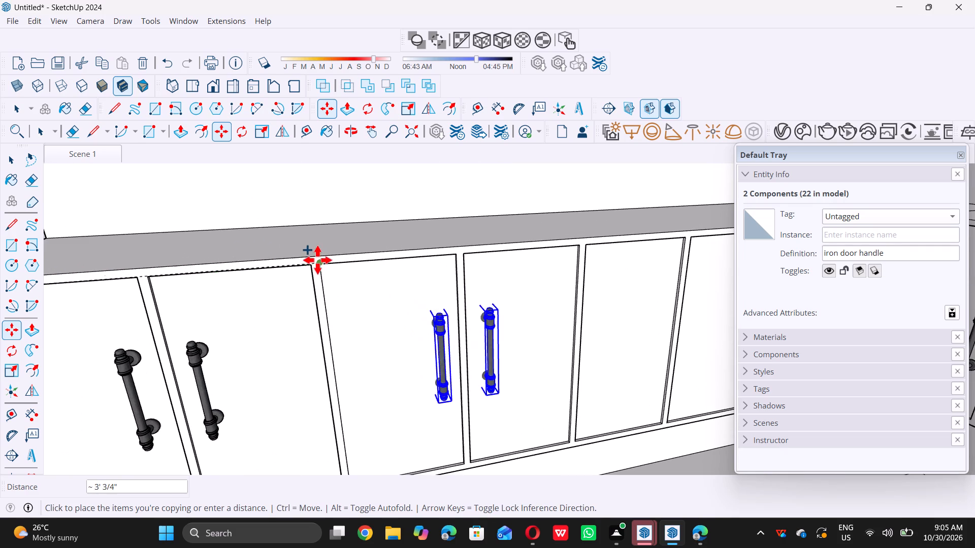
pyautogui.click(320, 263)
pyautogui.tripleClick(320, 263)
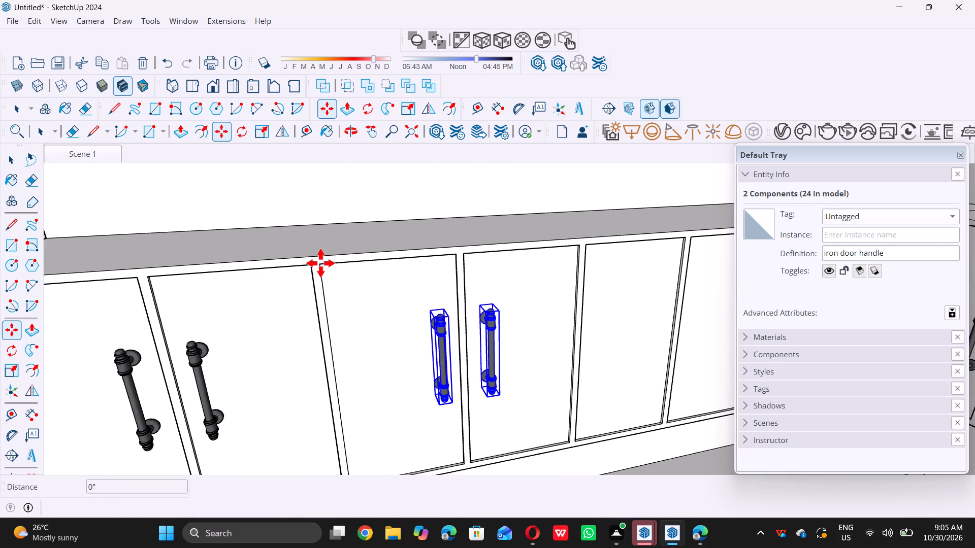
# Copy the handle pair another 3' 3/4" along the green axis onto the side wall's fifth and sixth upper doors.
pyautogui.scroll(-12, 318, 263)
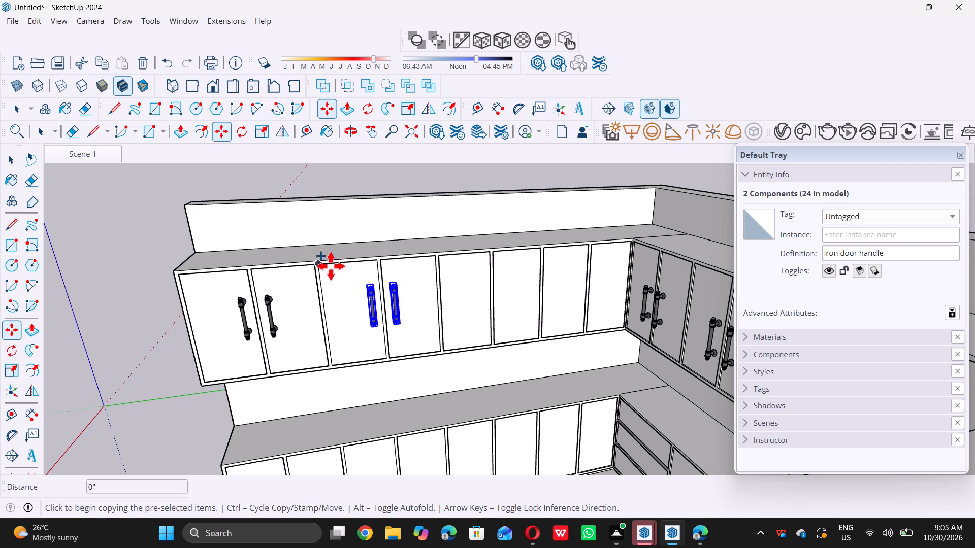
pyautogui.click(317, 265)
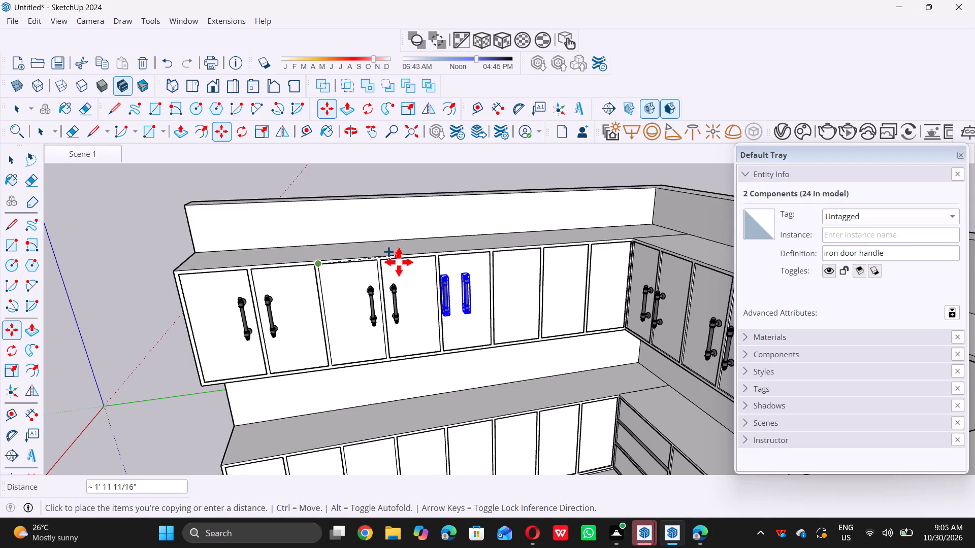
pyautogui.scroll(7, 449, 258)
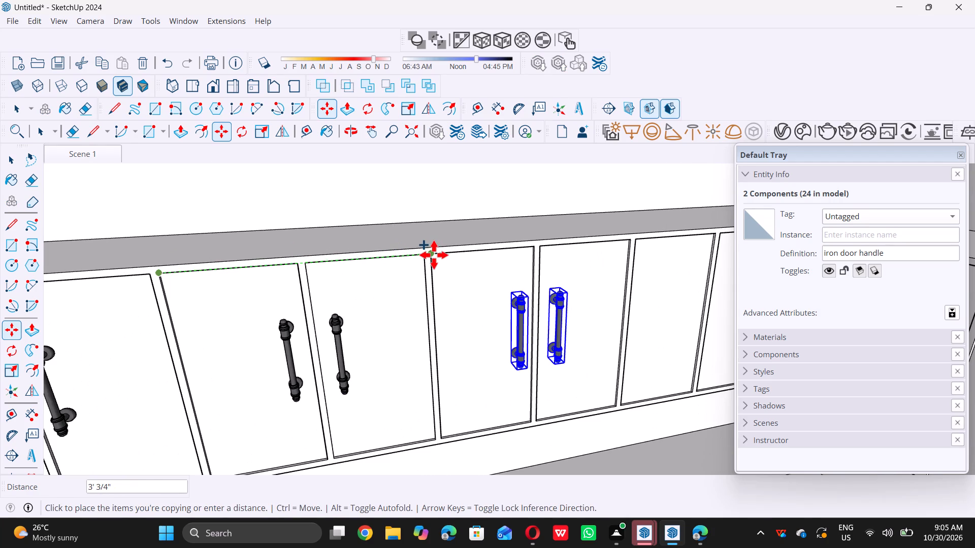
pyautogui.doubleClick(434, 255)
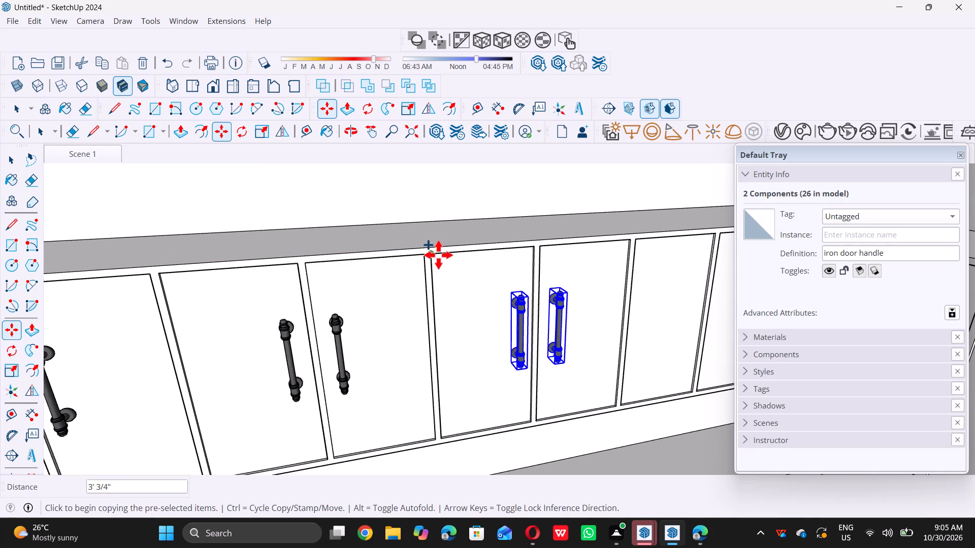
# Duplicate the handle pair and place it on the side wall's last two upper doors, aligned by matching door corners.
pyautogui.tripleClick(431, 253)
pyautogui.scroll(-8, 443, 261)
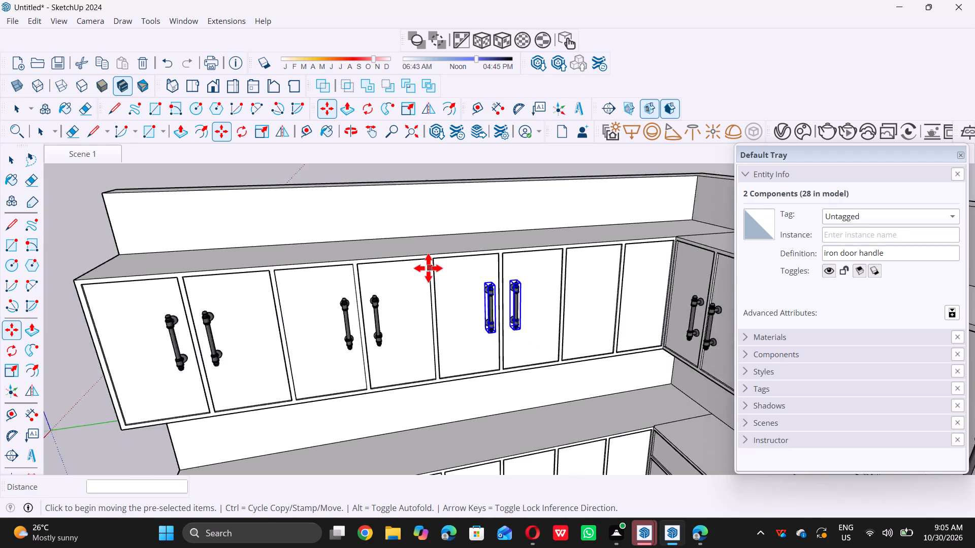
pyautogui.scroll(-1, 428, 268)
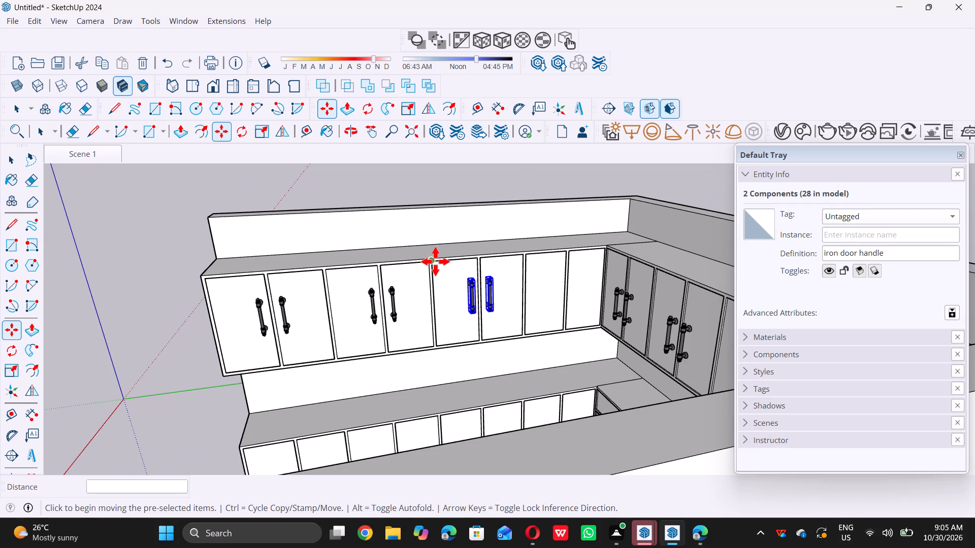
pyautogui.scroll(2, 435, 262)
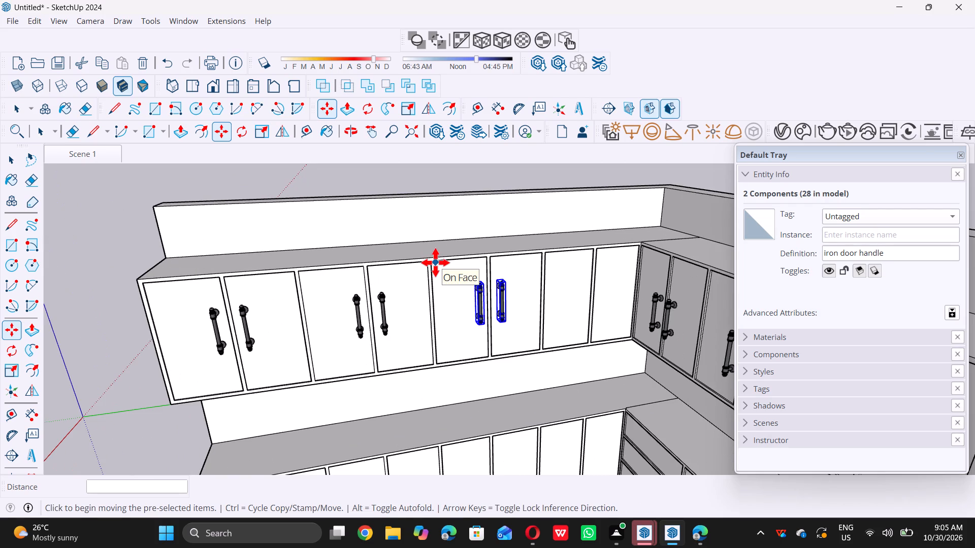
pyautogui.doubleClick(431, 262)
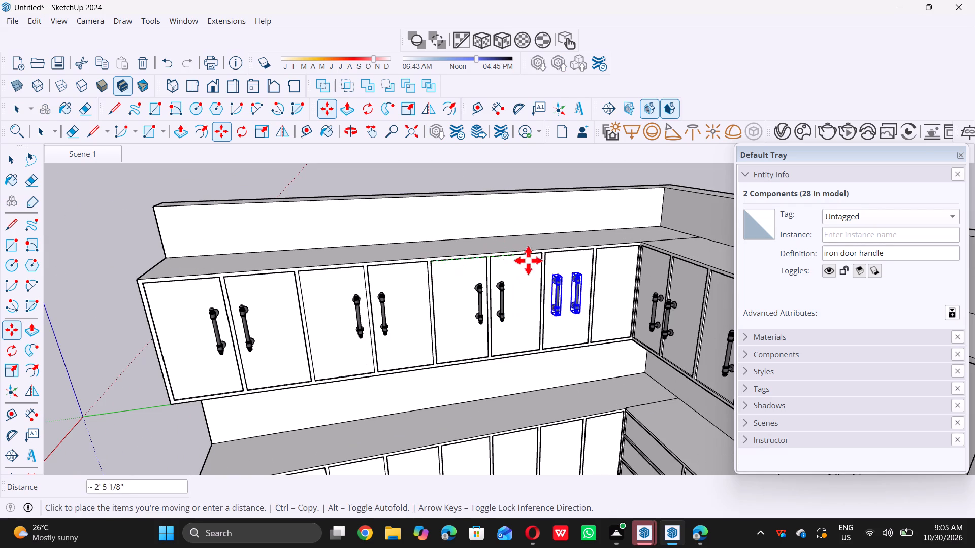
pyautogui.scroll(6, 545, 253)
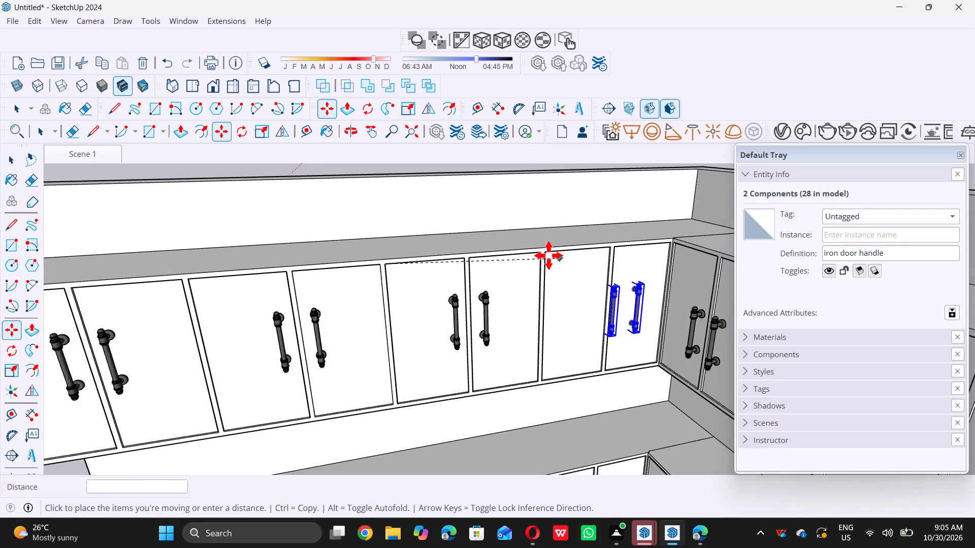
pyautogui.scroll(1, 548, 255)
pyautogui.tripleClick(540, 251)
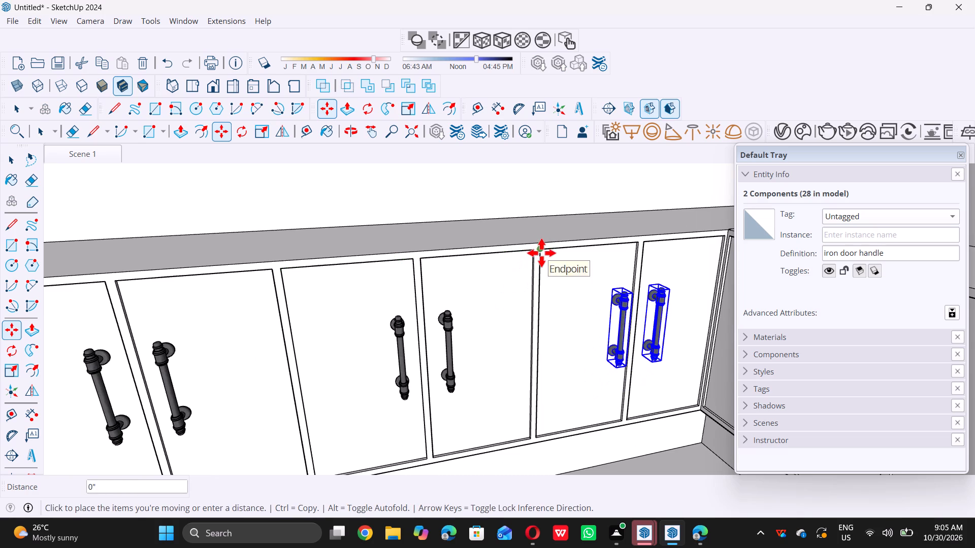
pyautogui.click(543, 250)
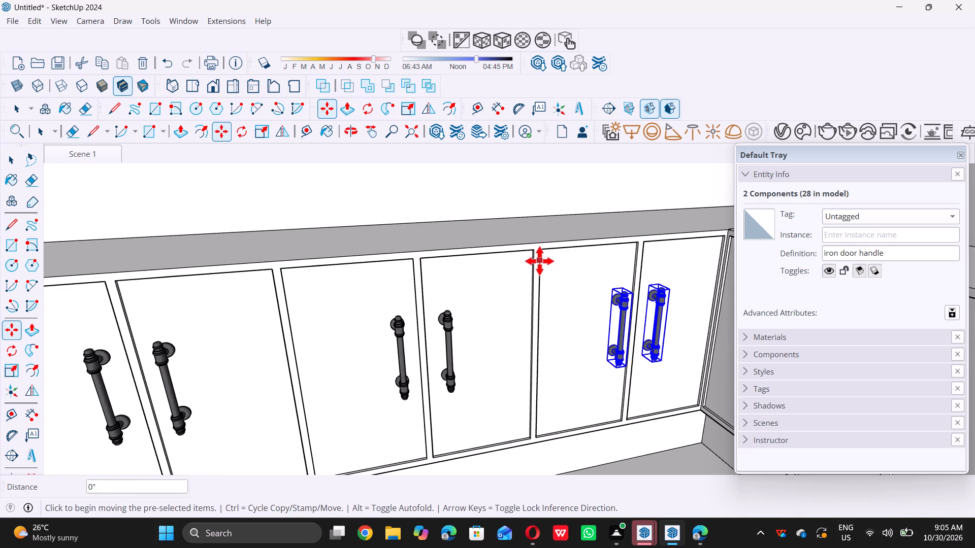
pyautogui.press('space')
# Copy the last upper handle pair 5' 5" straight down onto the two side wall base doors nearest the inner corner.
pyautogui.scroll(-16, 539, 278)
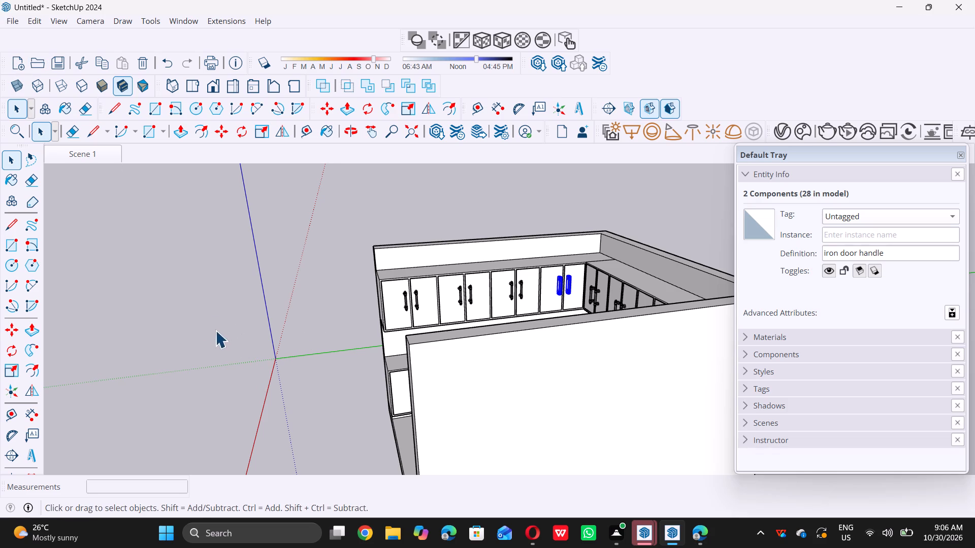
pyautogui.moveTo(214, 331); pyautogui.dragTo(274, 336, button='middle')
pyautogui.moveTo(411, 333); pyautogui.dragTo(469, 330, button='middle')
pyautogui.scroll(1, 469, 331)
pyautogui.scroll(5, 538, 307)
pyautogui.scroll(16, 525, 242)
pyautogui.press('m')
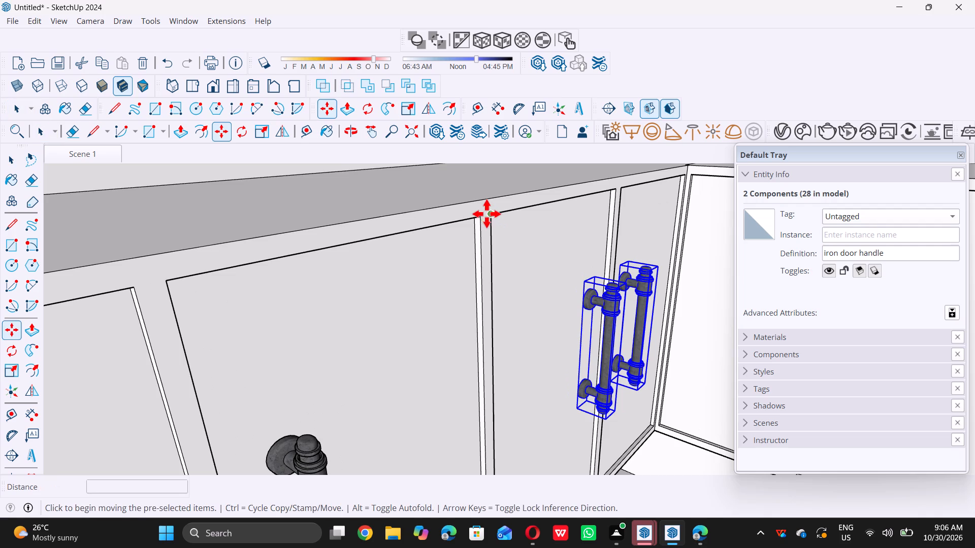
pyautogui.click(490, 214)
pyautogui.scroll(-2, 487, 214)
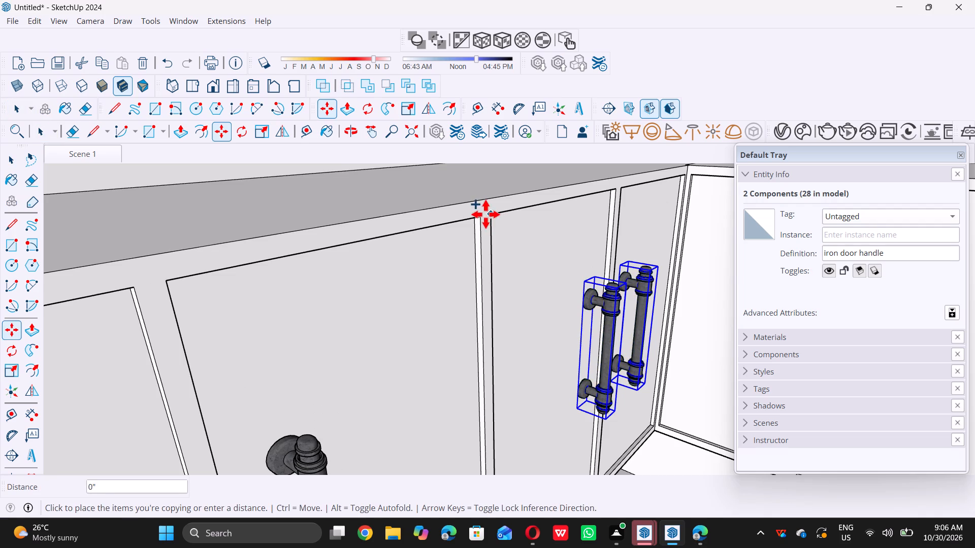
pyautogui.scroll(-14, 485, 214)
pyautogui.scroll(-2, 469, 298)
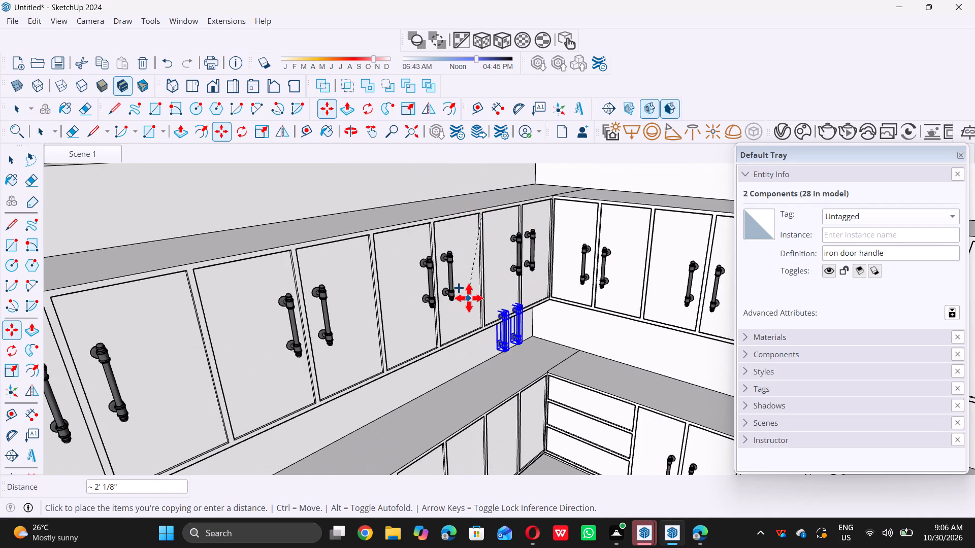
pyautogui.scroll(-5, 469, 298)
pyautogui.scroll(9, 485, 383)
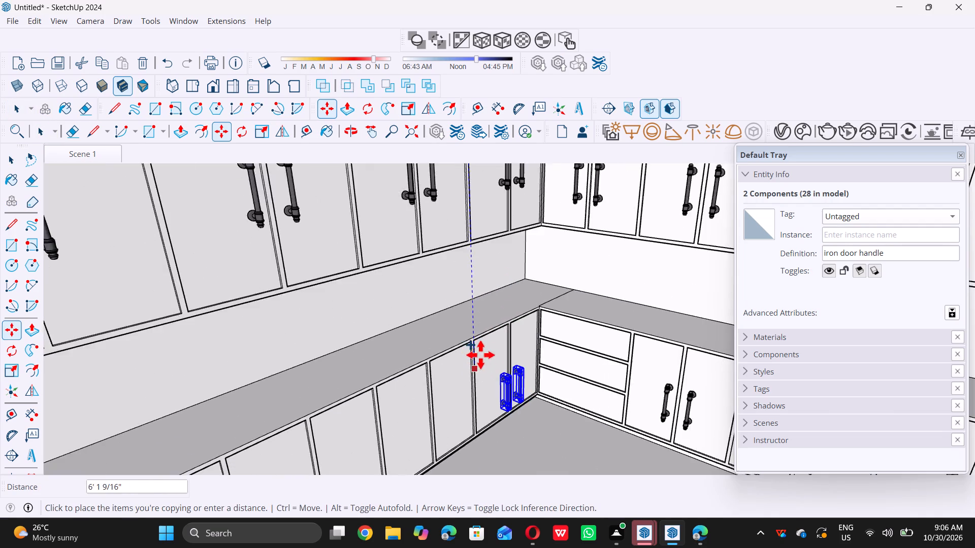
pyautogui.scroll(16, 481, 354)
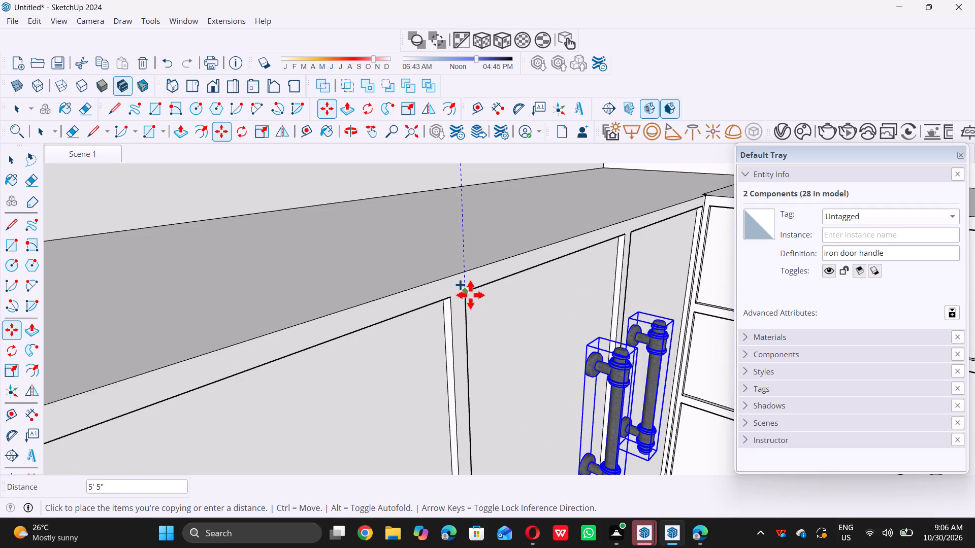
pyautogui.doubleClick(470, 293)
pyautogui.doubleClick(469, 293)
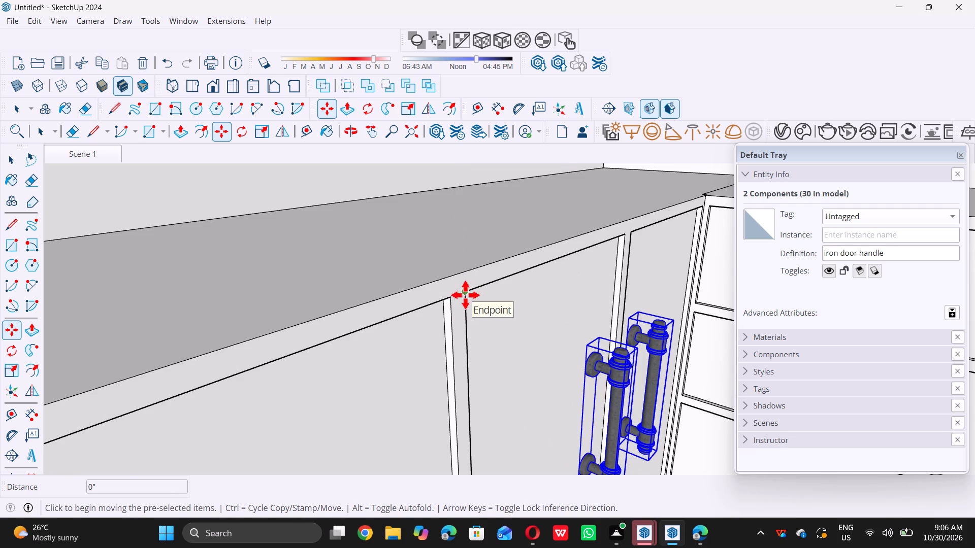
# Duplicate the base handle pair and place it 3' 3/4" along the green axis on the next two side wall base doors.
pyautogui.scroll(-15, 464, 296)
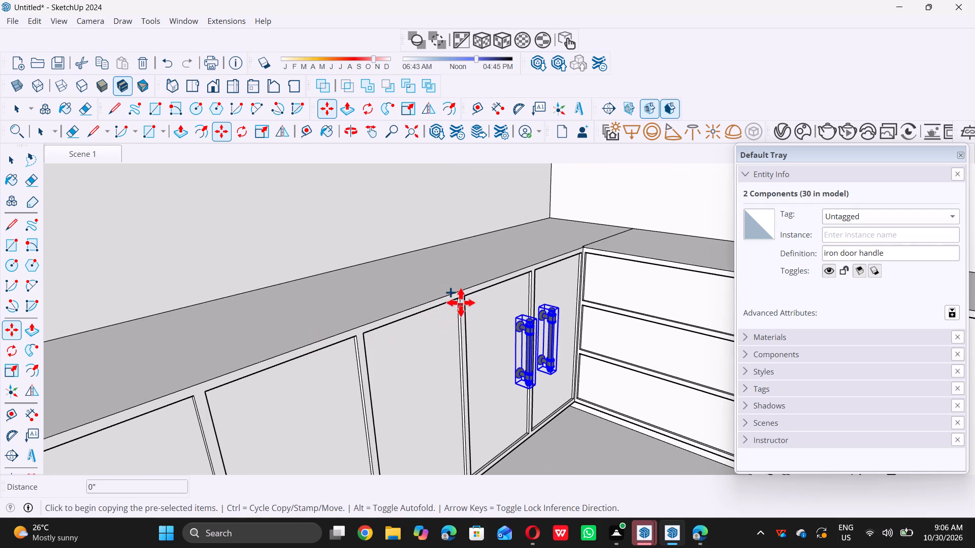
pyautogui.tripleClick(469, 297)
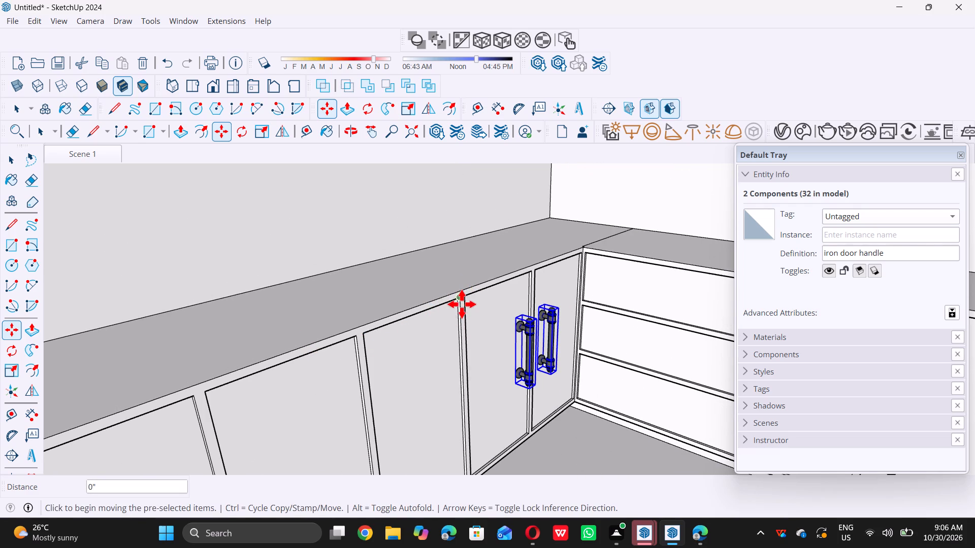
pyautogui.doubleClick(467, 297)
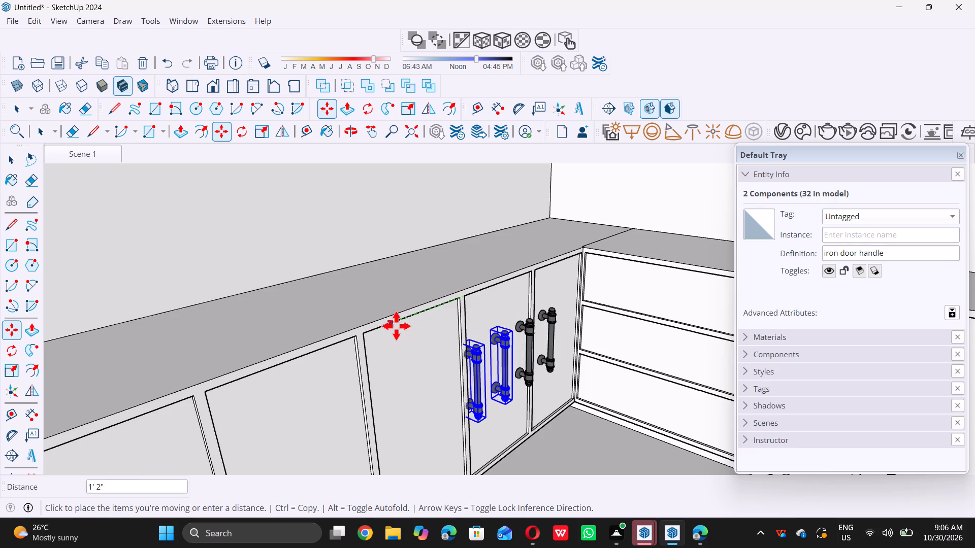
pyautogui.scroll(-14, 389, 330)
pyautogui.scroll(2, 351, 342)
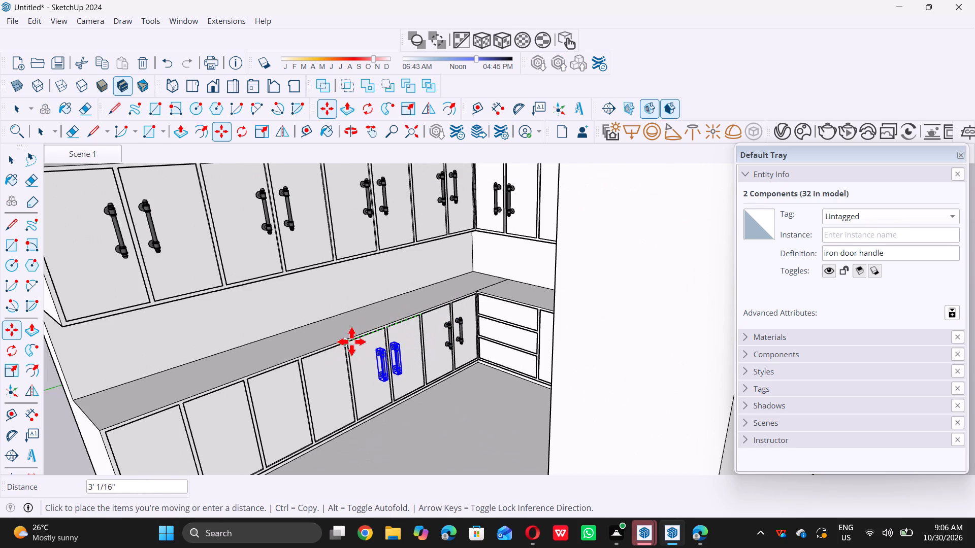
pyautogui.scroll(20, 351, 341)
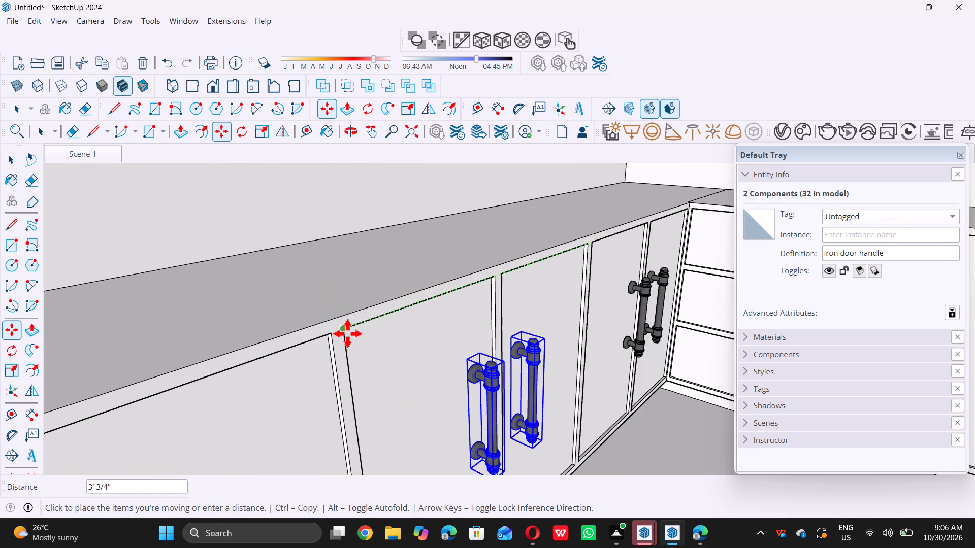
pyautogui.doubleClick(347, 332)
pyautogui.tripleClick(347, 331)
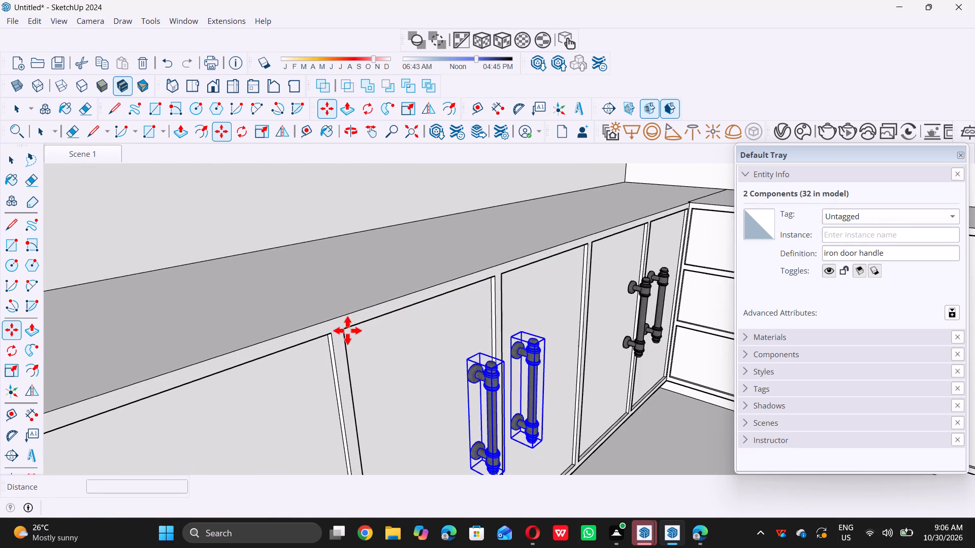
# Copy the selected base handle pair along the side wall onto the fifth and sixth base doors from the inner corner, matching door corners.
pyautogui.scroll(-17, 347, 330)
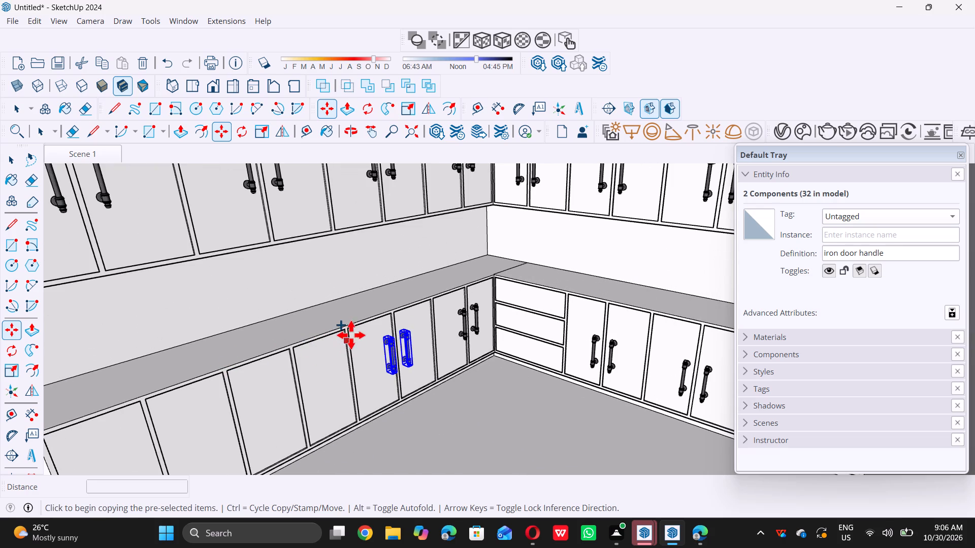
pyautogui.doubleClick(353, 330)
pyautogui.scroll(-5, 353, 330)
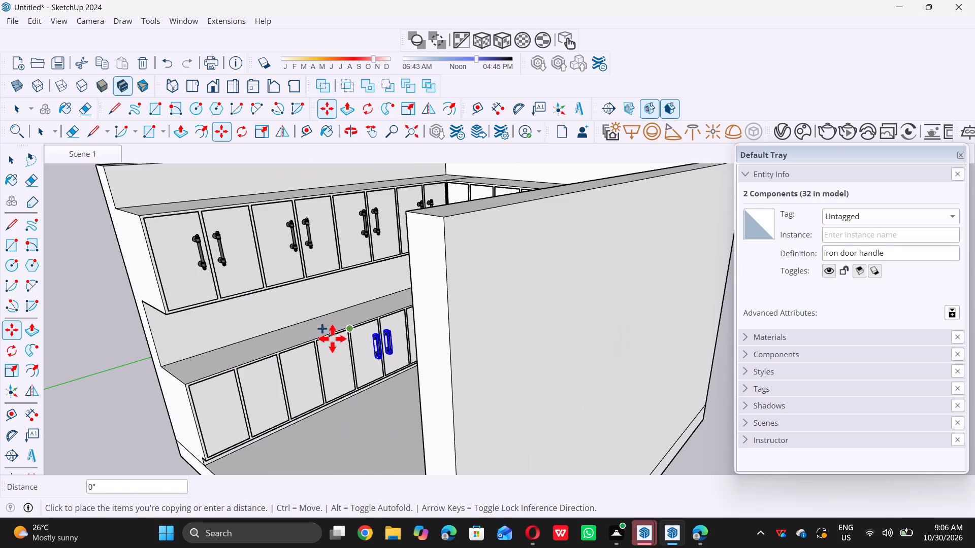
pyautogui.scroll(4, 259, 357)
pyautogui.scroll(7, 301, 349)
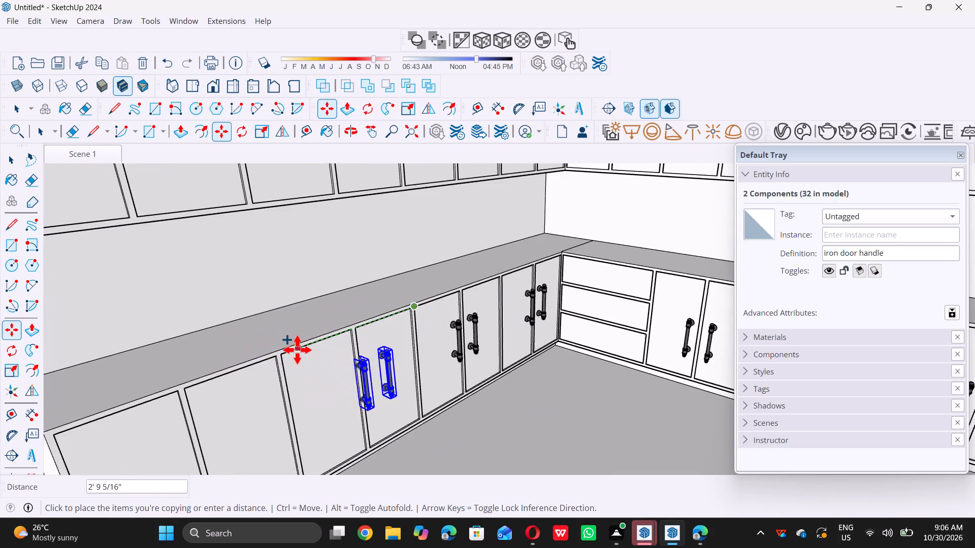
pyautogui.scroll(3, 297, 350)
pyautogui.doubleClick(270, 357)
# Copy the handle pair another 3' 3/4" along the side wall onto its last two base doors, leaving nothing selected.
pyautogui.doubleClick(270, 357)
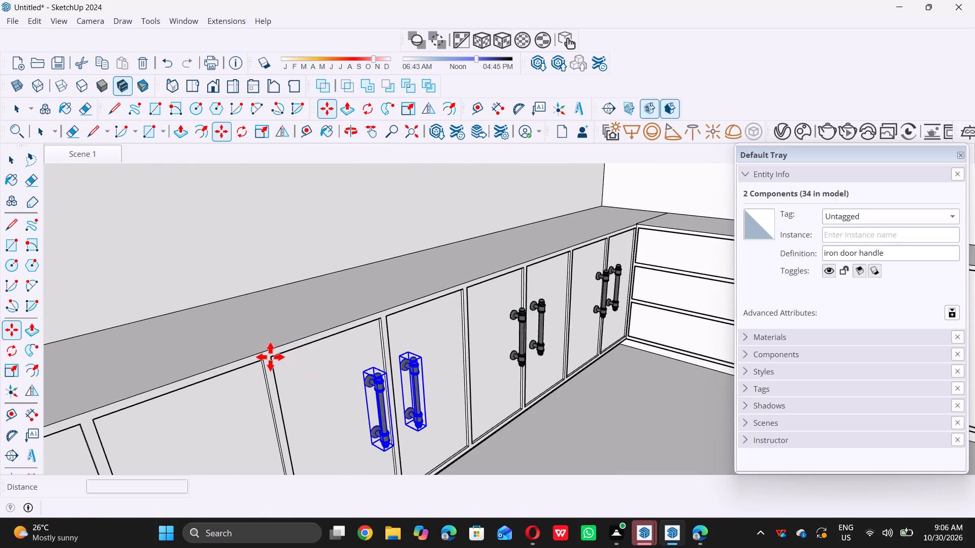
pyautogui.scroll(-15, 268, 356)
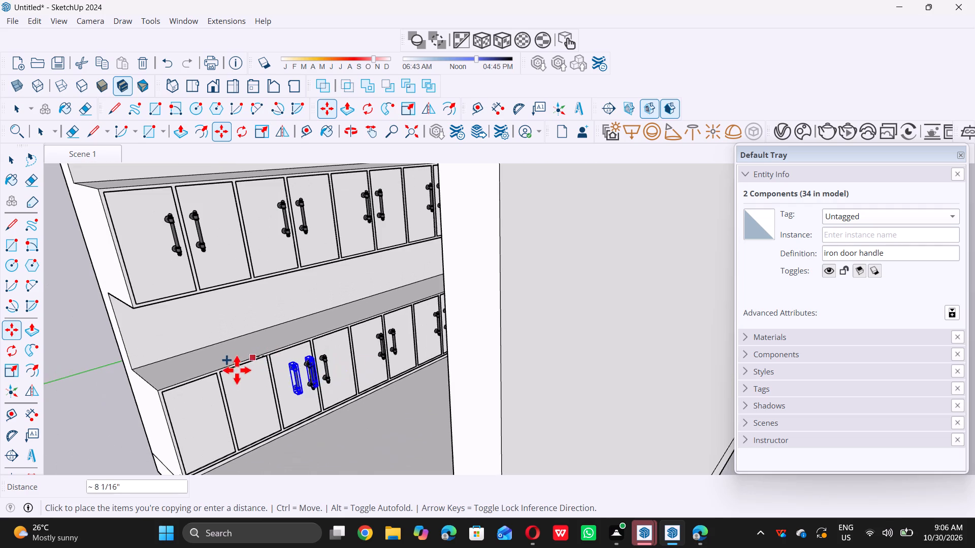
pyautogui.scroll(6, 201, 386)
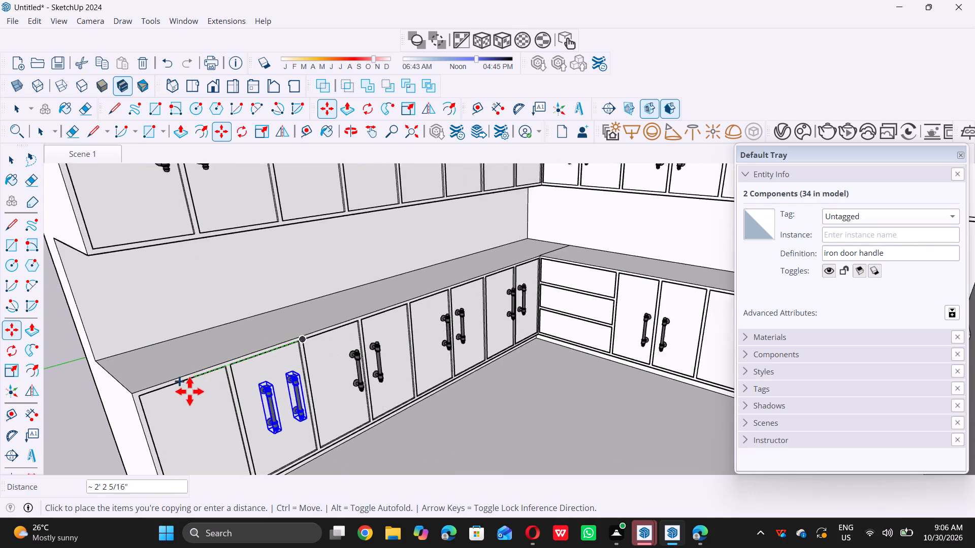
pyautogui.scroll(2, 189, 391)
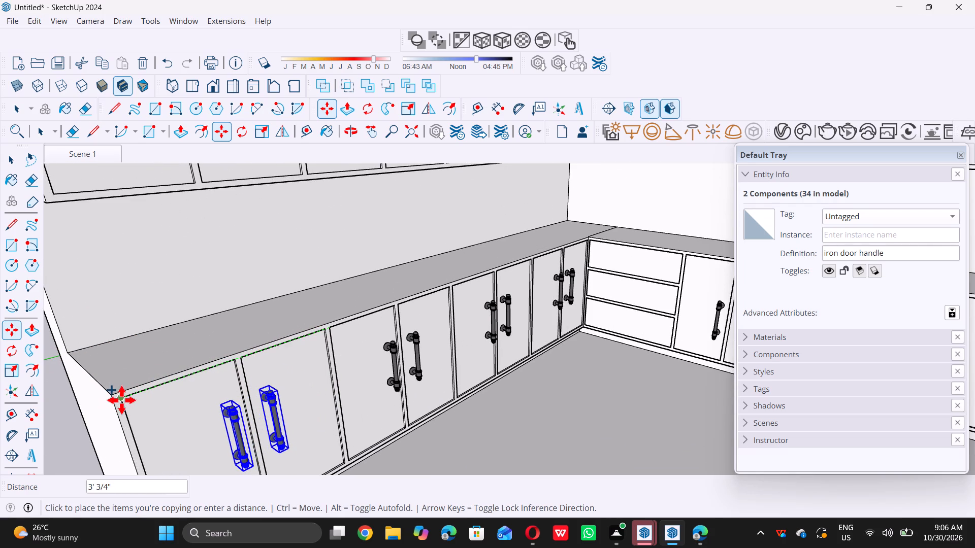
pyautogui.click(121, 400)
pyautogui.press('space')
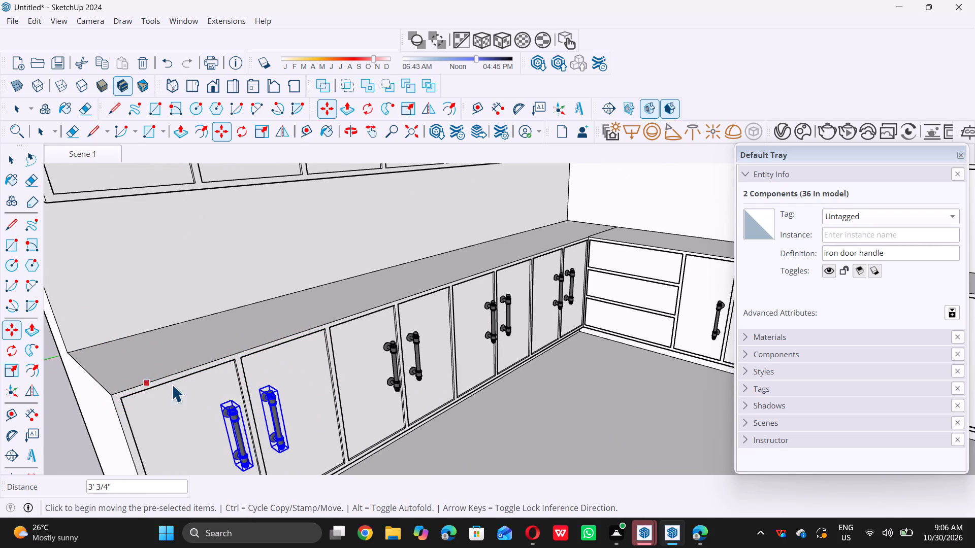
pyautogui.scroll(-13, 359, 392)
pyautogui.doubleClick(243, 386)
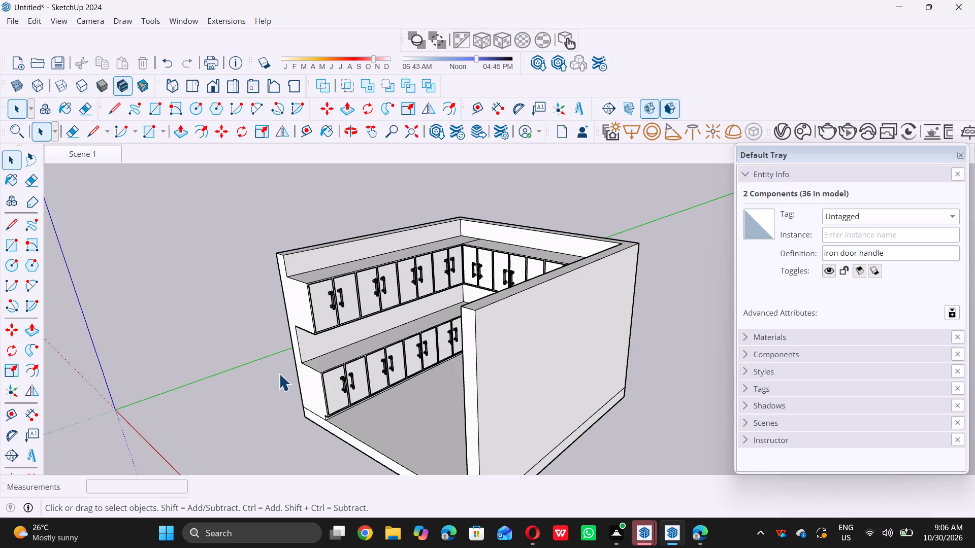
# Copy the handle on the back wall's upper door nearest the inner corner 21' 7 11/16" along the red axis into open space.
pyautogui.moveTo(285, 367); pyautogui.dragTo(382, 327, button='middle')
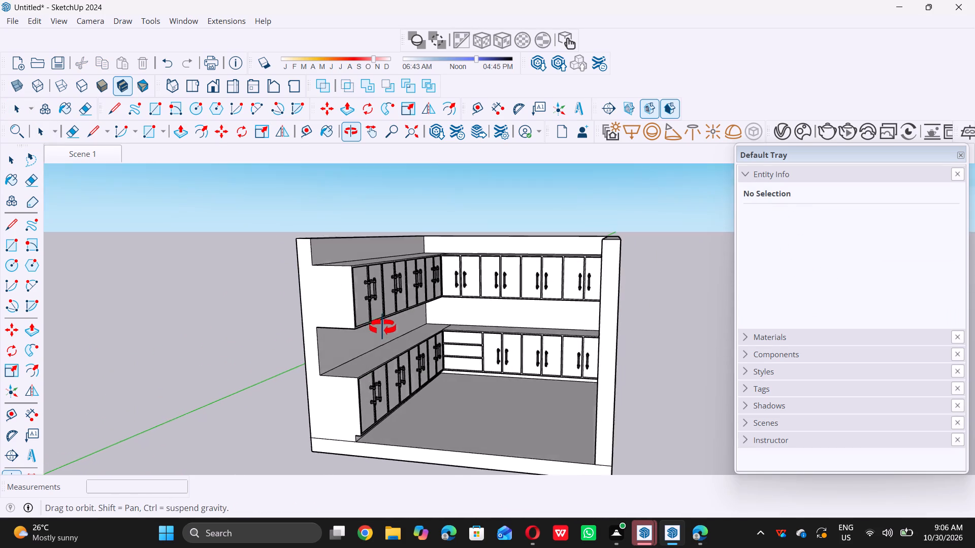
pyautogui.moveTo(382, 327); pyautogui.dragTo(377, 338, button='middle')
pyautogui.middleClick(377, 338)
pyautogui.scroll(-4, 371, 364)
pyautogui.scroll(6, 469, 340)
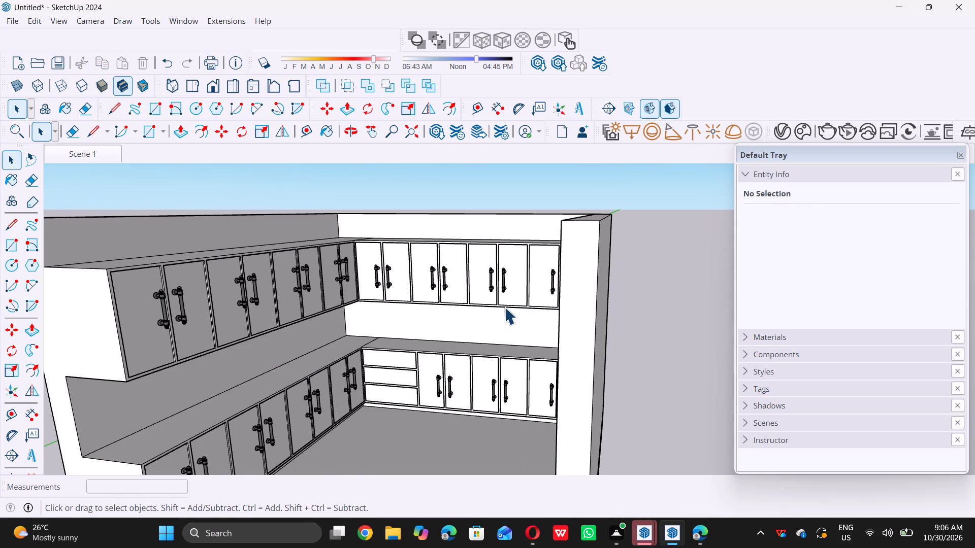
pyautogui.moveTo(257, 321); pyautogui.dragTo(274, 302, button='middle')
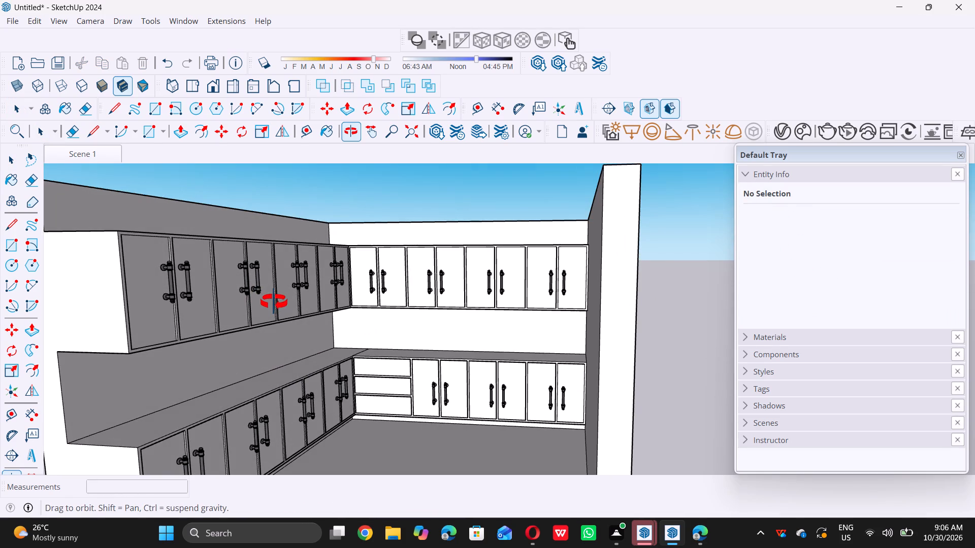
pyautogui.moveTo(274, 302); pyautogui.dragTo(268, 305, button='middle')
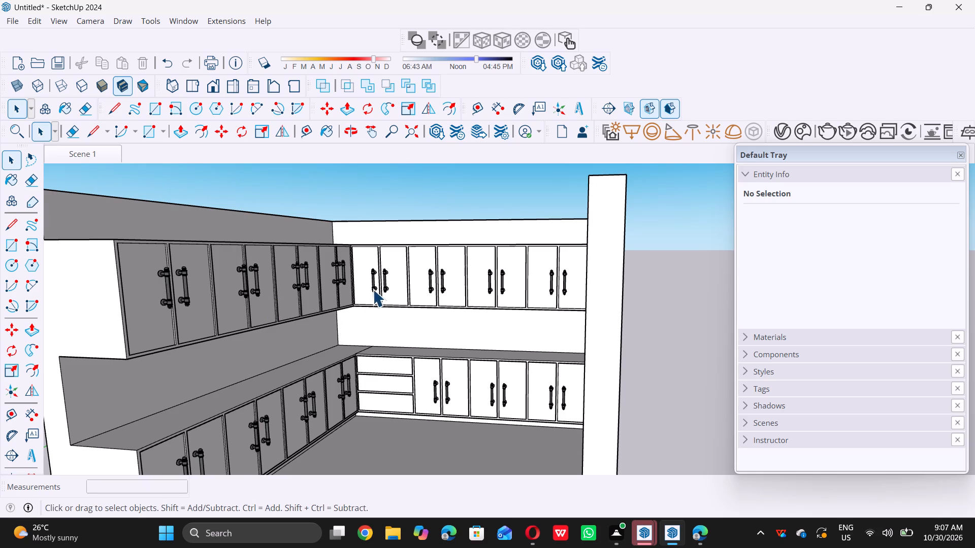
pyautogui.scroll(8, 377, 286)
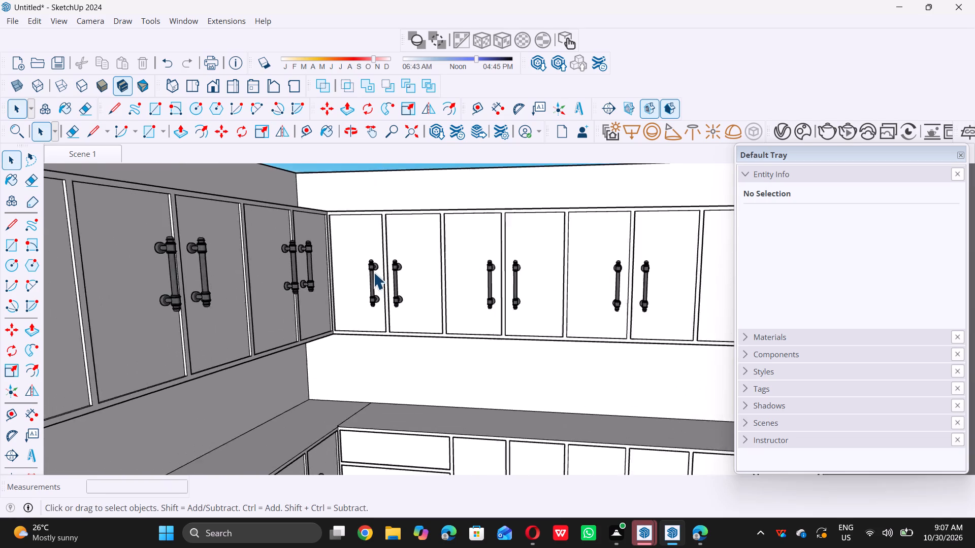
pyautogui.scroll(2, 373, 272)
pyautogui.click(369, 266)
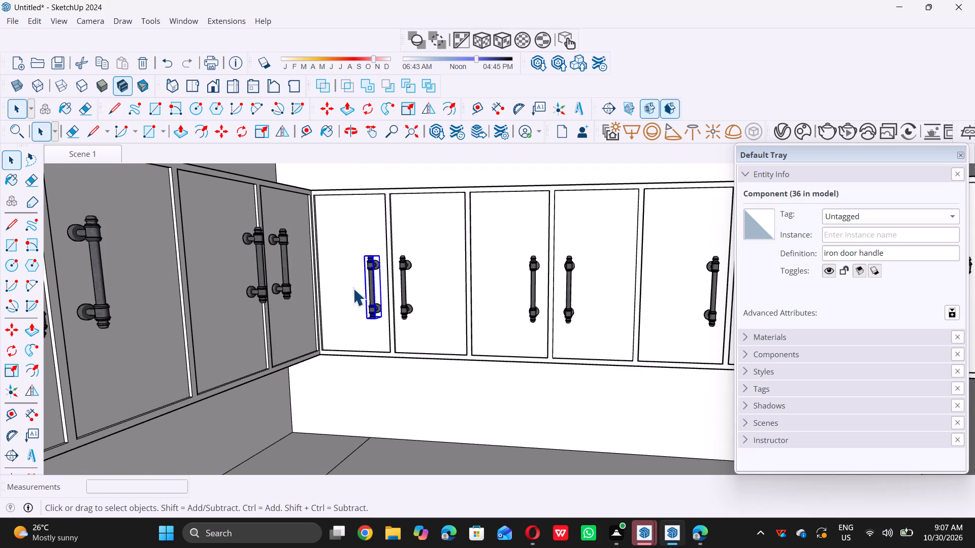
pyautogui.press('m')
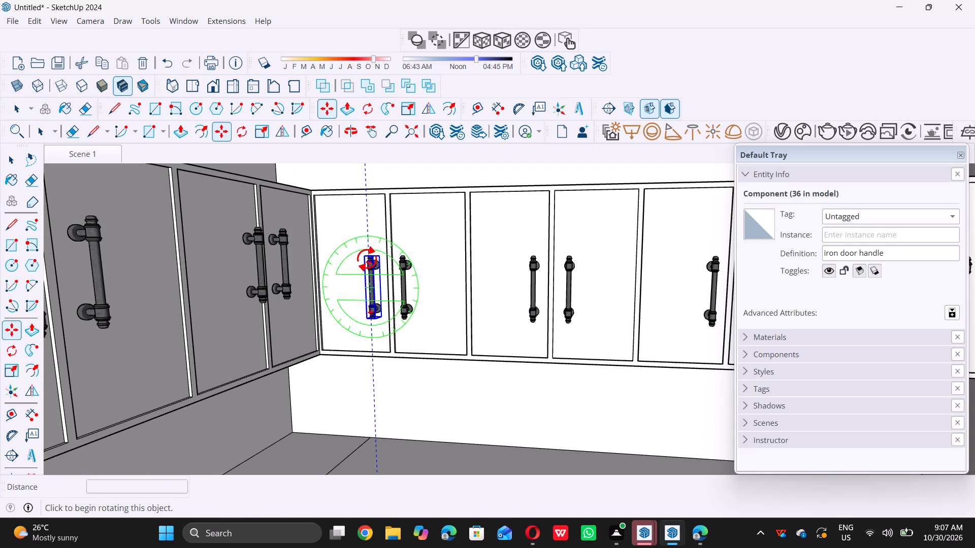
pyautogui.scroll(6, 375, 260)
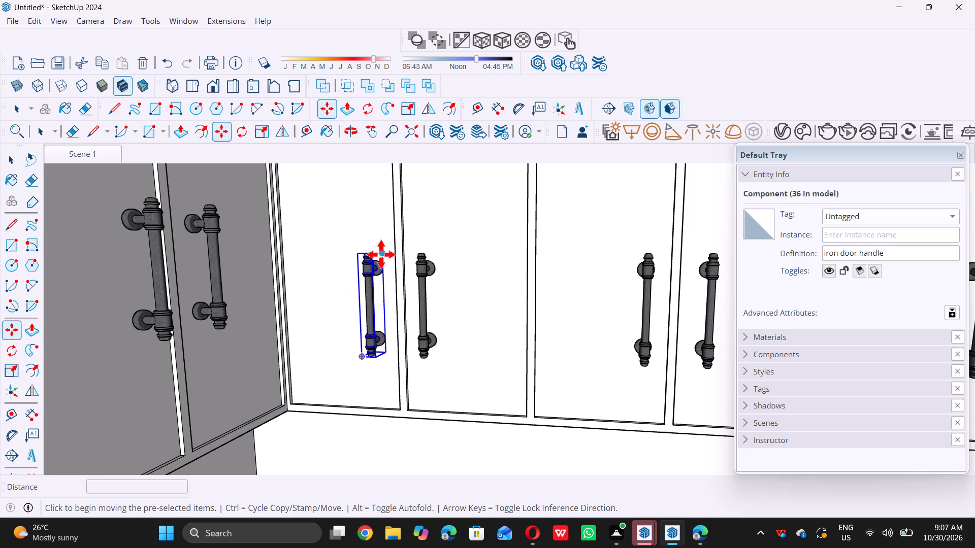
pyautogui.click(381, 254)
pyautogui.scroll(-15, 379, 256)
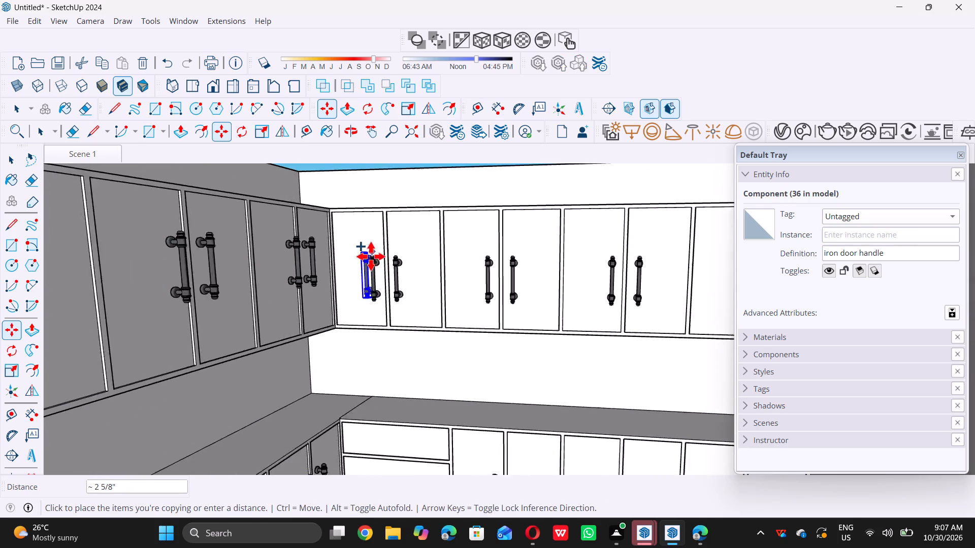
pyautogui.scroll(-14, 371, 256)
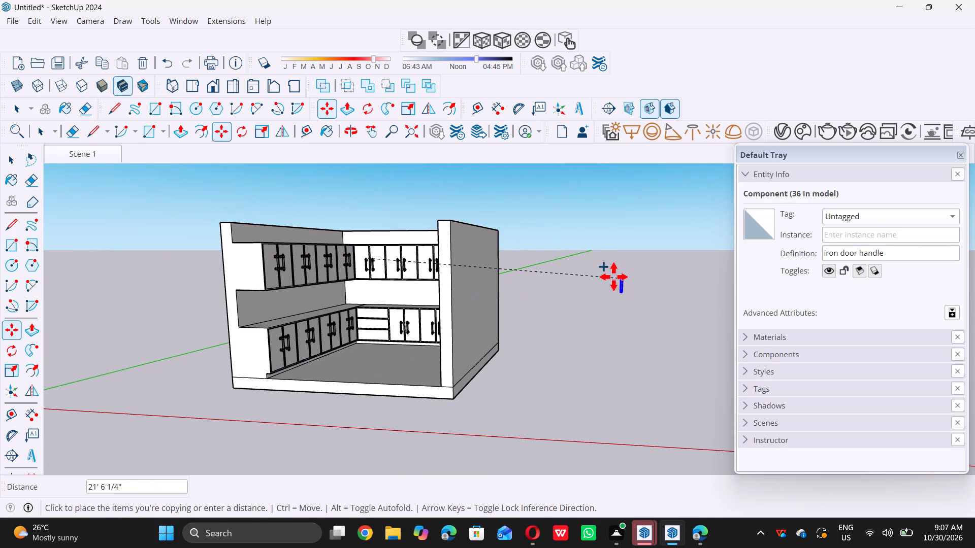
pyautogui.click(624, 255)
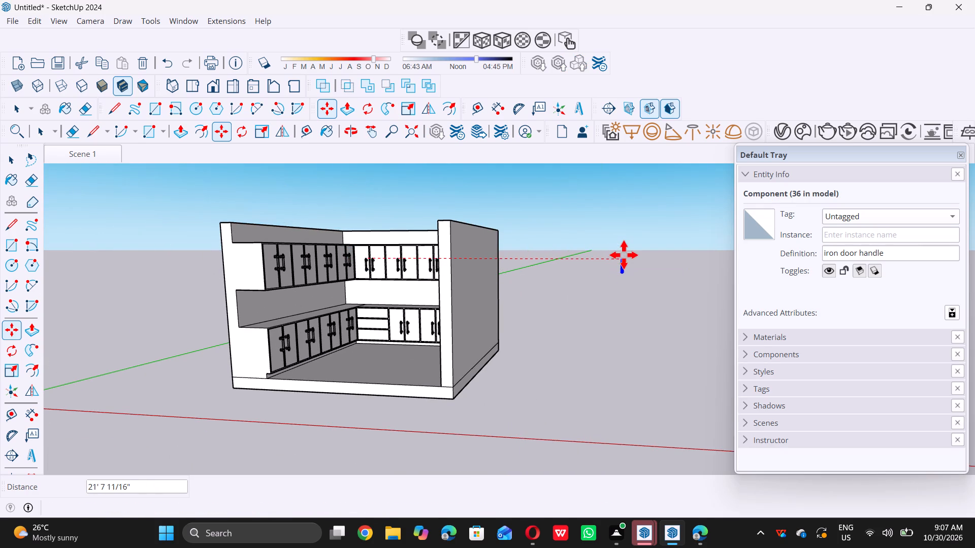
pyautogui.press('space')
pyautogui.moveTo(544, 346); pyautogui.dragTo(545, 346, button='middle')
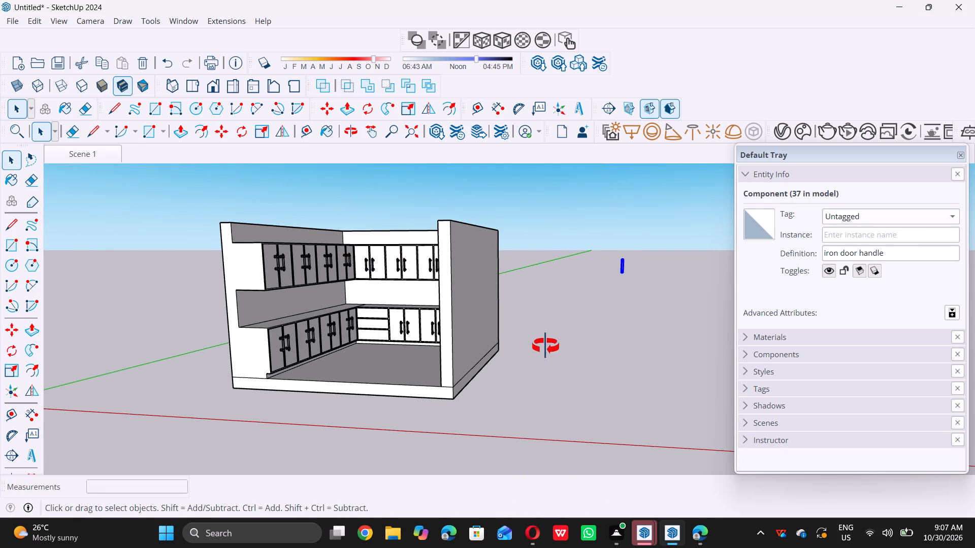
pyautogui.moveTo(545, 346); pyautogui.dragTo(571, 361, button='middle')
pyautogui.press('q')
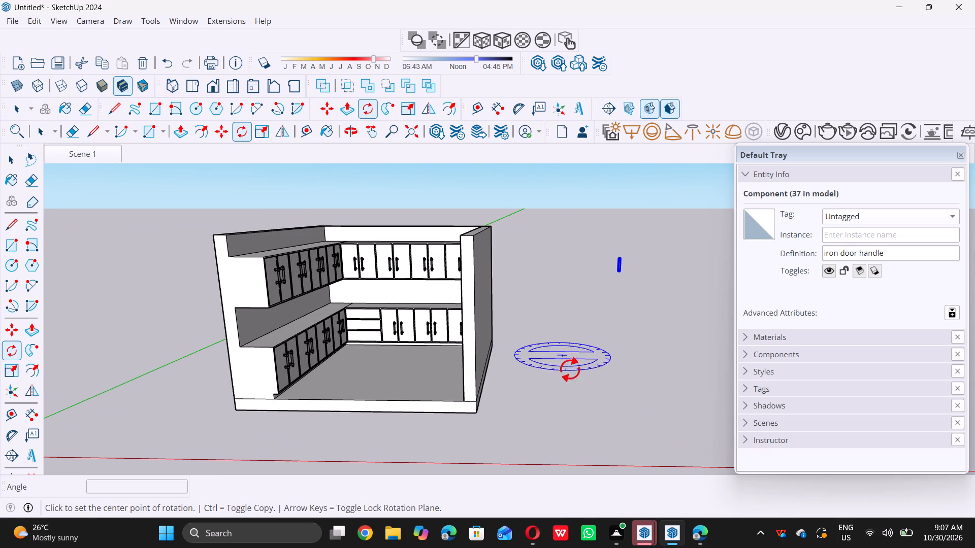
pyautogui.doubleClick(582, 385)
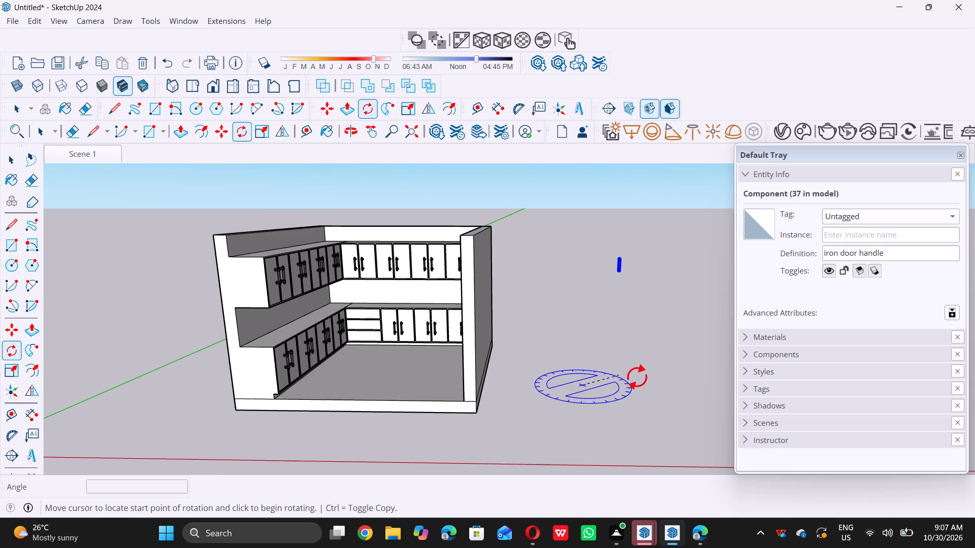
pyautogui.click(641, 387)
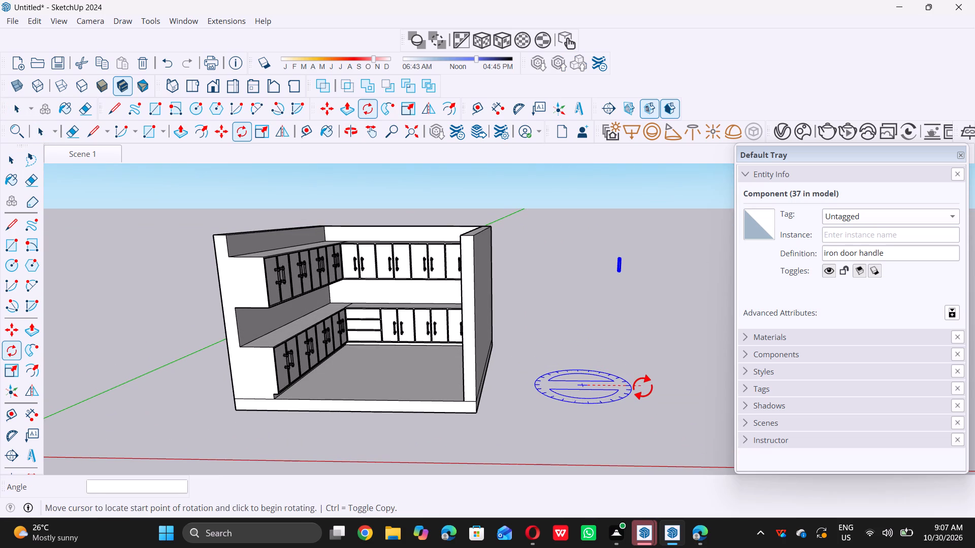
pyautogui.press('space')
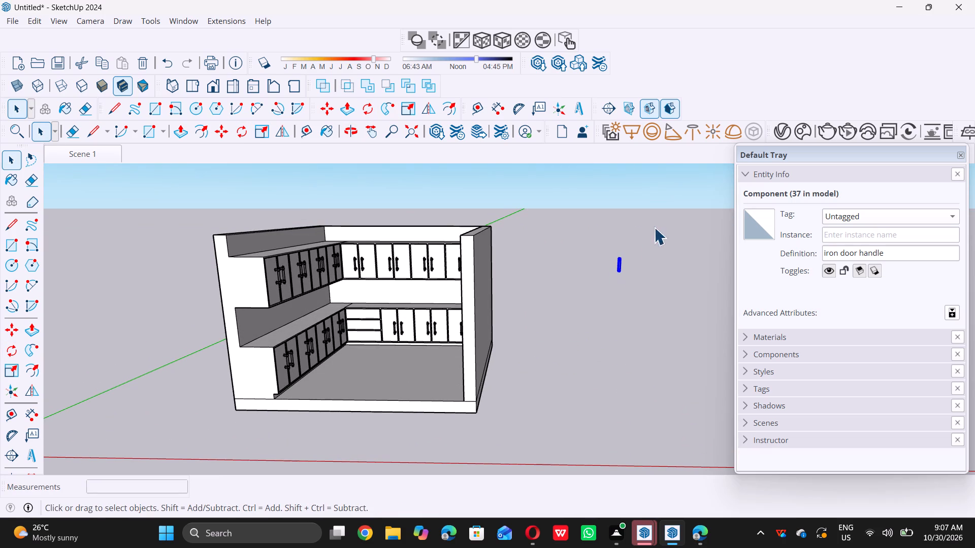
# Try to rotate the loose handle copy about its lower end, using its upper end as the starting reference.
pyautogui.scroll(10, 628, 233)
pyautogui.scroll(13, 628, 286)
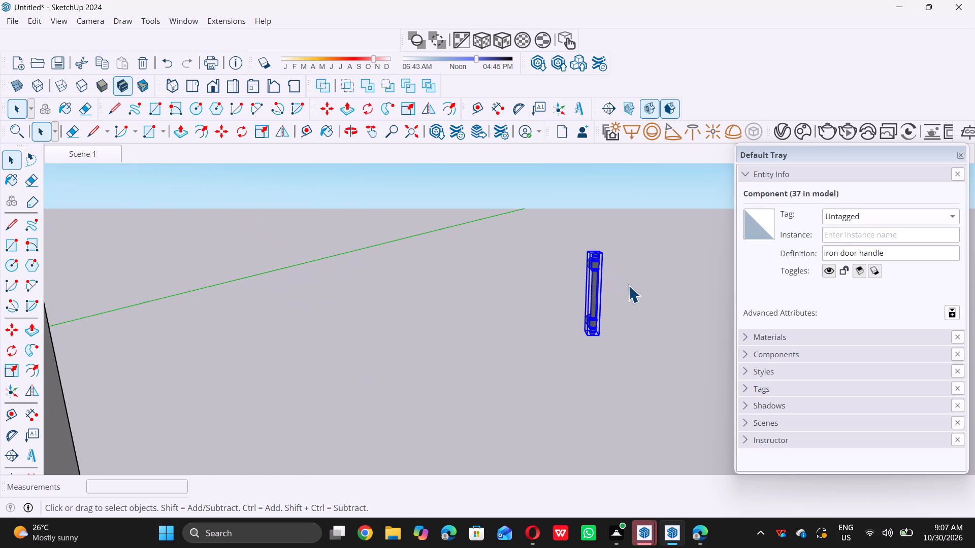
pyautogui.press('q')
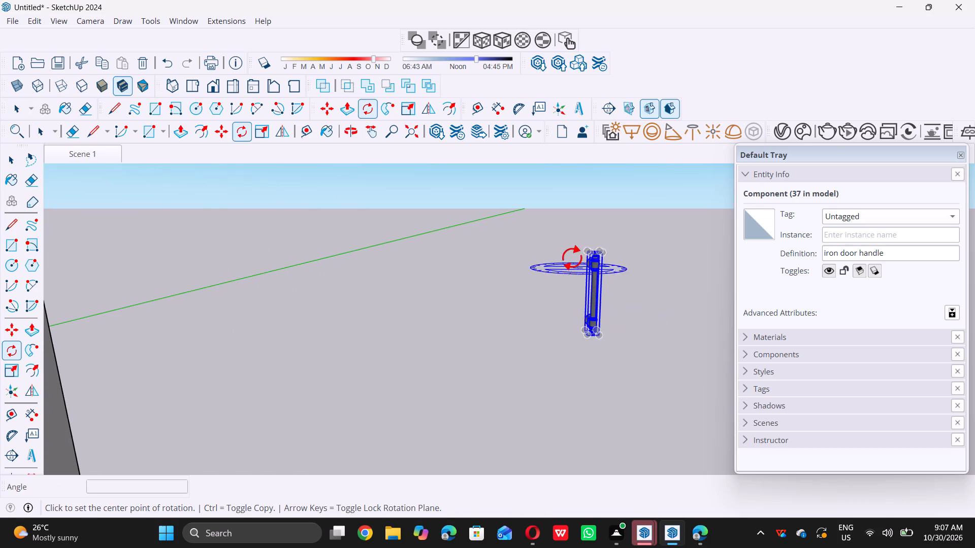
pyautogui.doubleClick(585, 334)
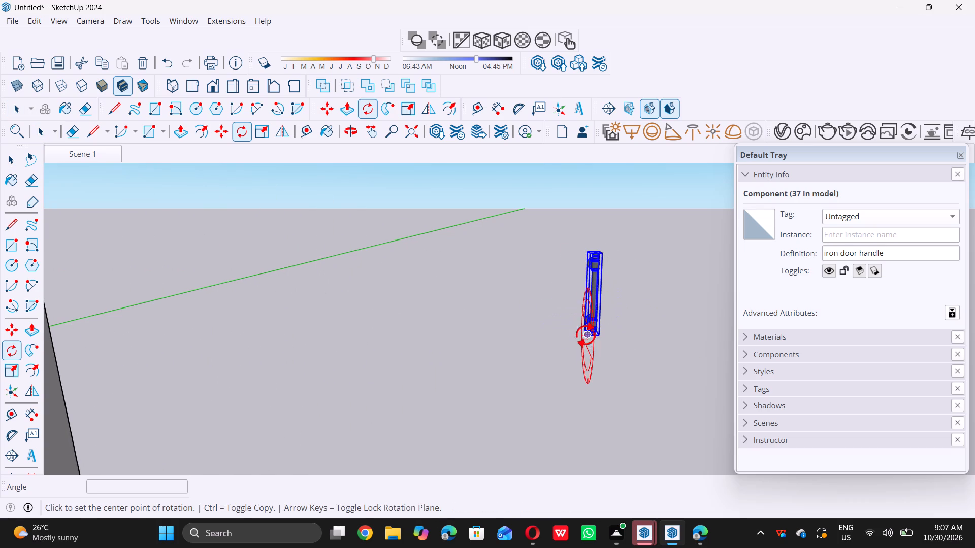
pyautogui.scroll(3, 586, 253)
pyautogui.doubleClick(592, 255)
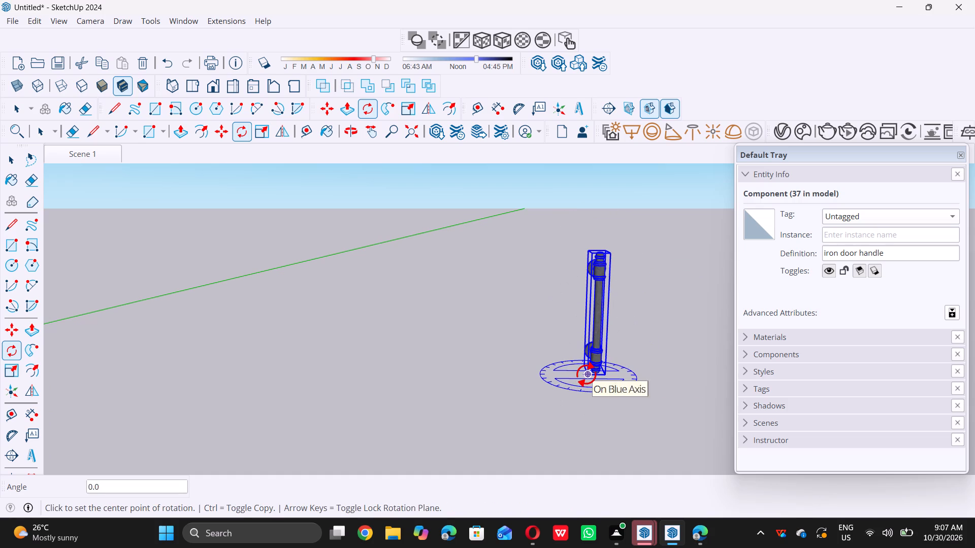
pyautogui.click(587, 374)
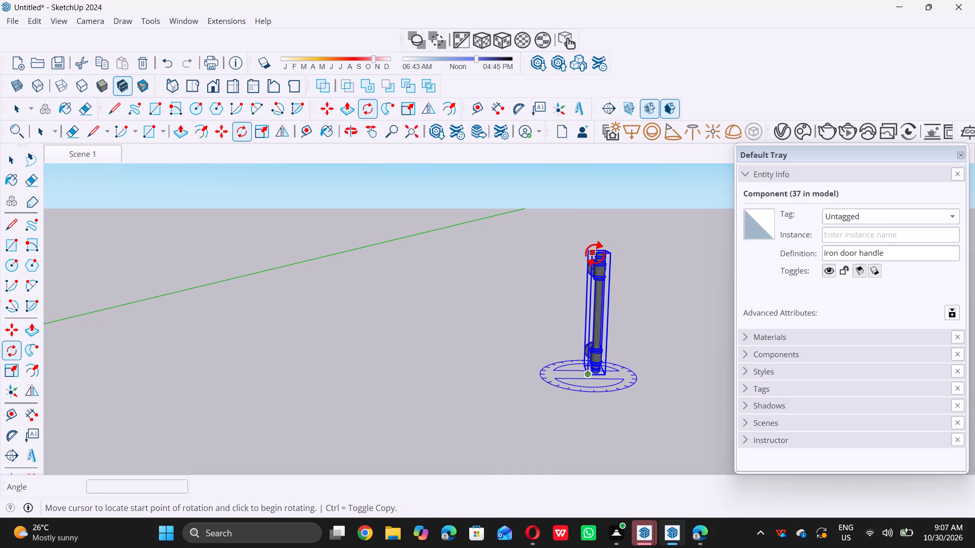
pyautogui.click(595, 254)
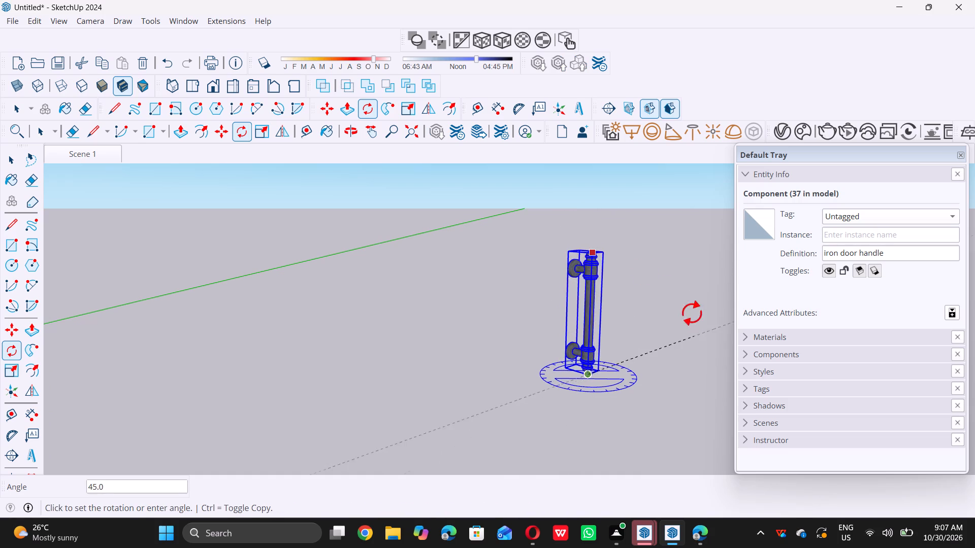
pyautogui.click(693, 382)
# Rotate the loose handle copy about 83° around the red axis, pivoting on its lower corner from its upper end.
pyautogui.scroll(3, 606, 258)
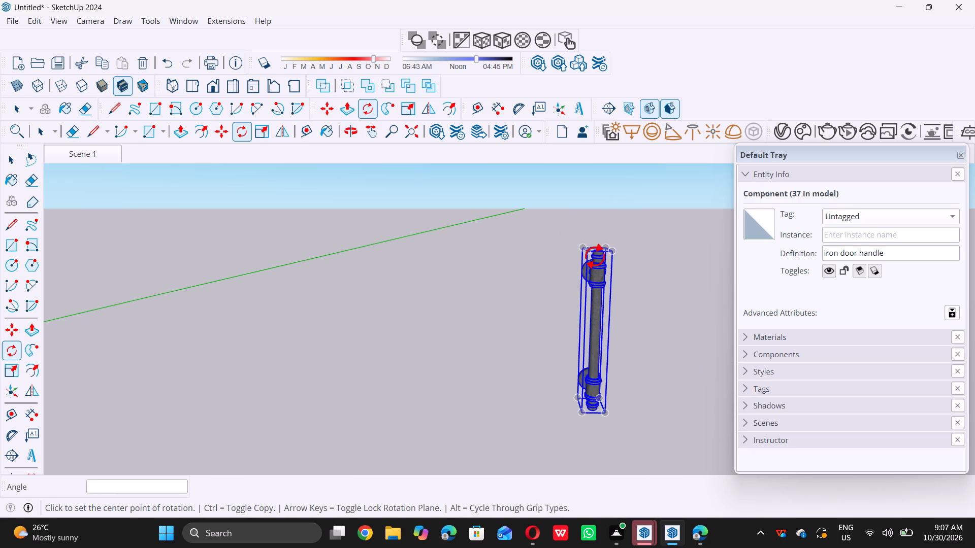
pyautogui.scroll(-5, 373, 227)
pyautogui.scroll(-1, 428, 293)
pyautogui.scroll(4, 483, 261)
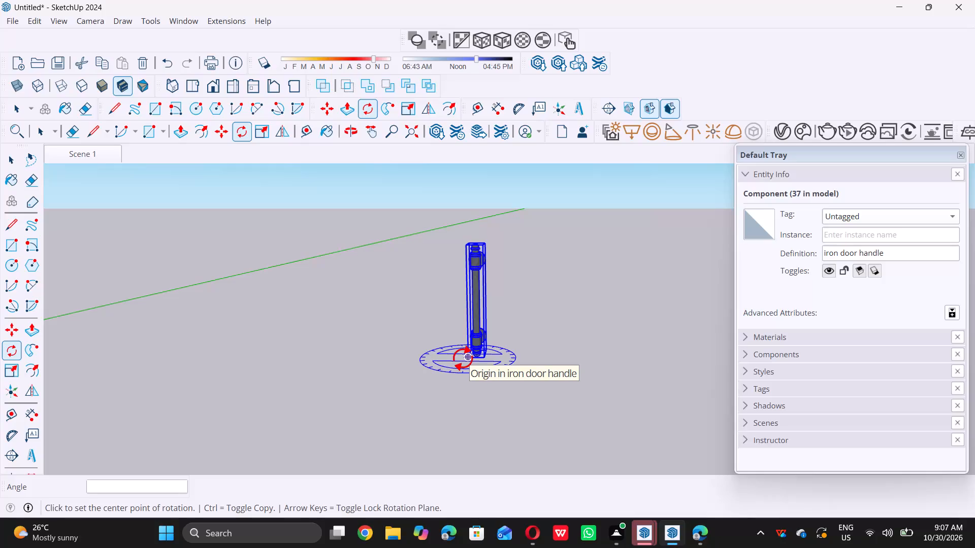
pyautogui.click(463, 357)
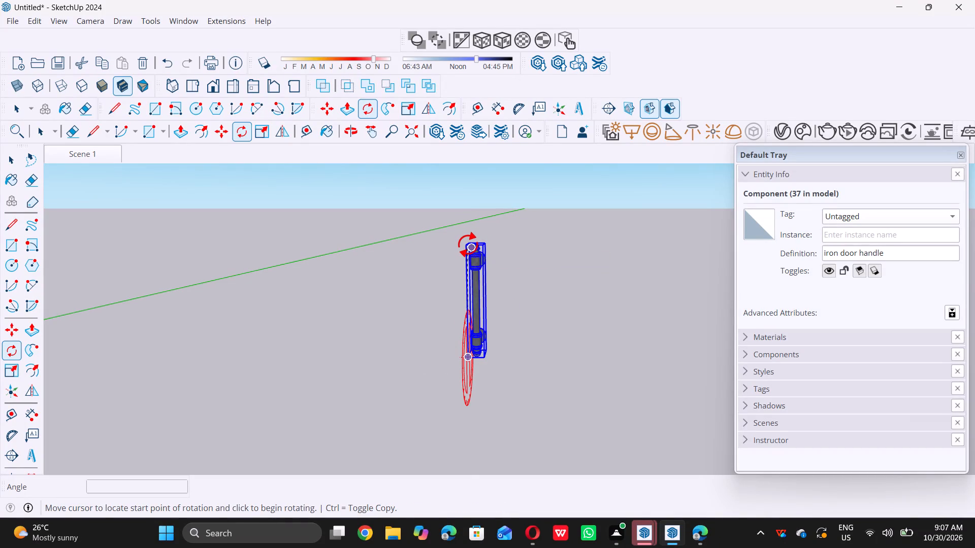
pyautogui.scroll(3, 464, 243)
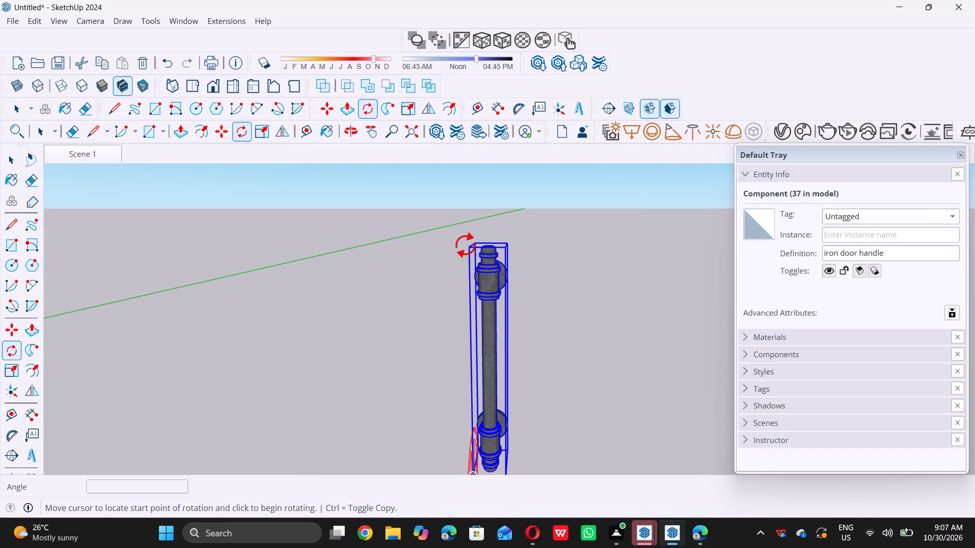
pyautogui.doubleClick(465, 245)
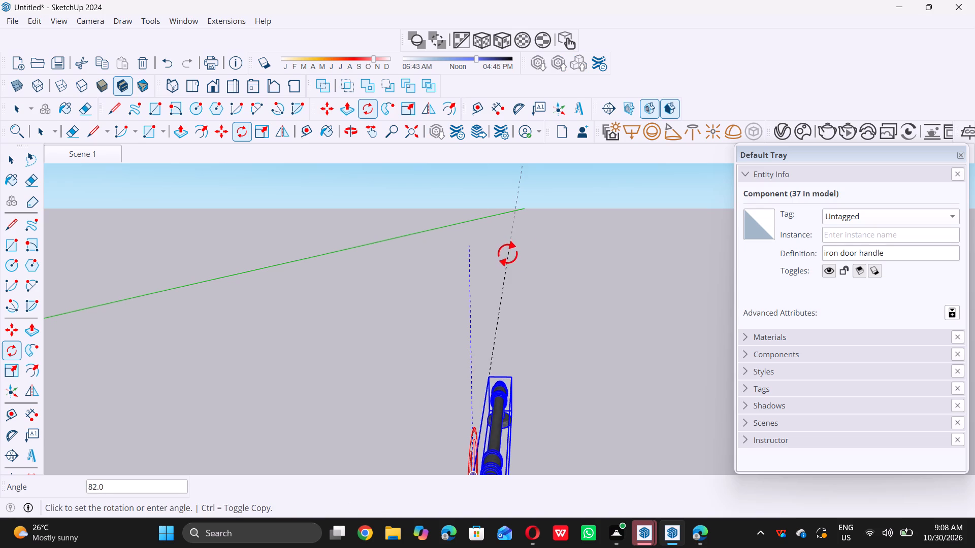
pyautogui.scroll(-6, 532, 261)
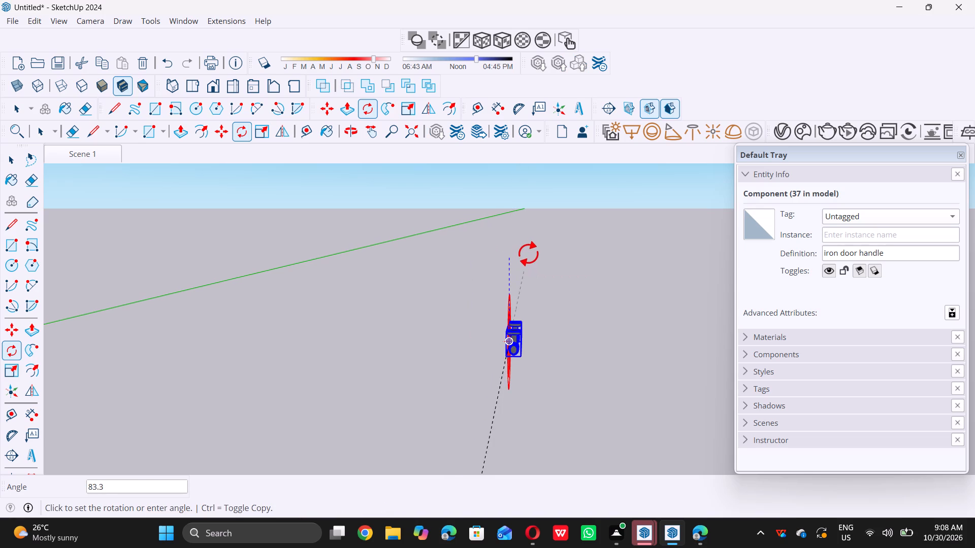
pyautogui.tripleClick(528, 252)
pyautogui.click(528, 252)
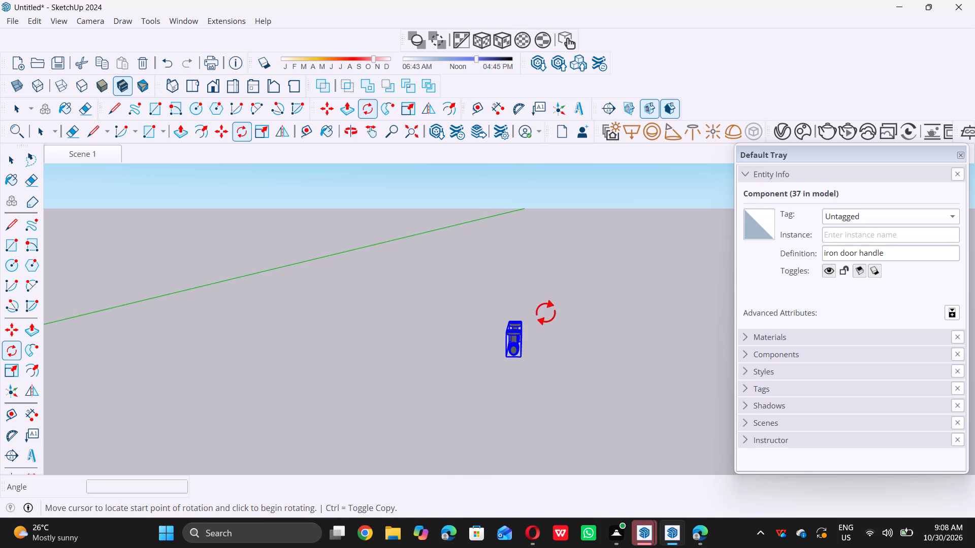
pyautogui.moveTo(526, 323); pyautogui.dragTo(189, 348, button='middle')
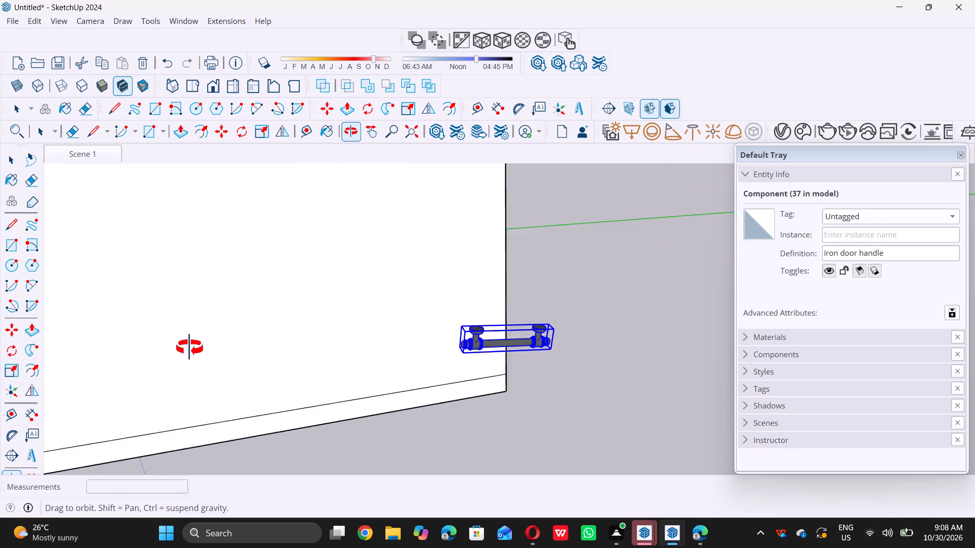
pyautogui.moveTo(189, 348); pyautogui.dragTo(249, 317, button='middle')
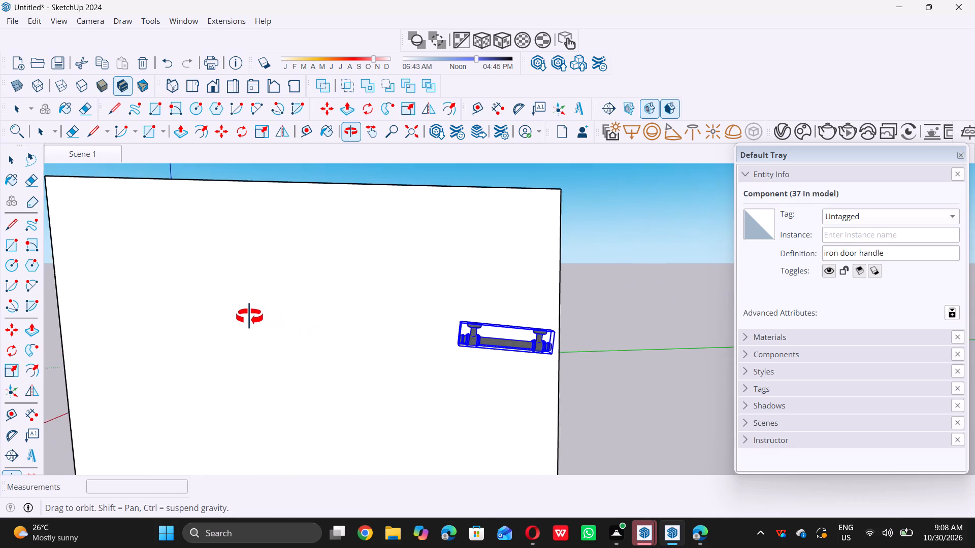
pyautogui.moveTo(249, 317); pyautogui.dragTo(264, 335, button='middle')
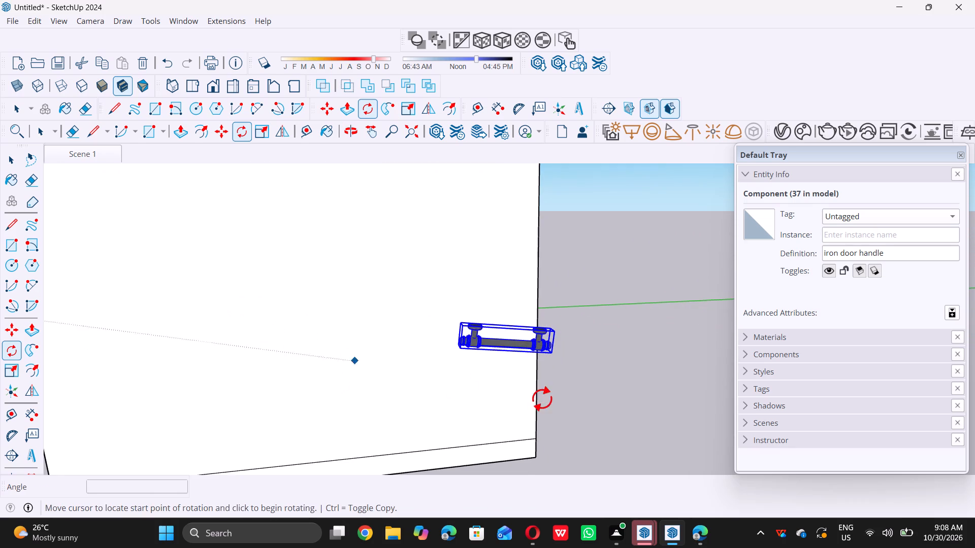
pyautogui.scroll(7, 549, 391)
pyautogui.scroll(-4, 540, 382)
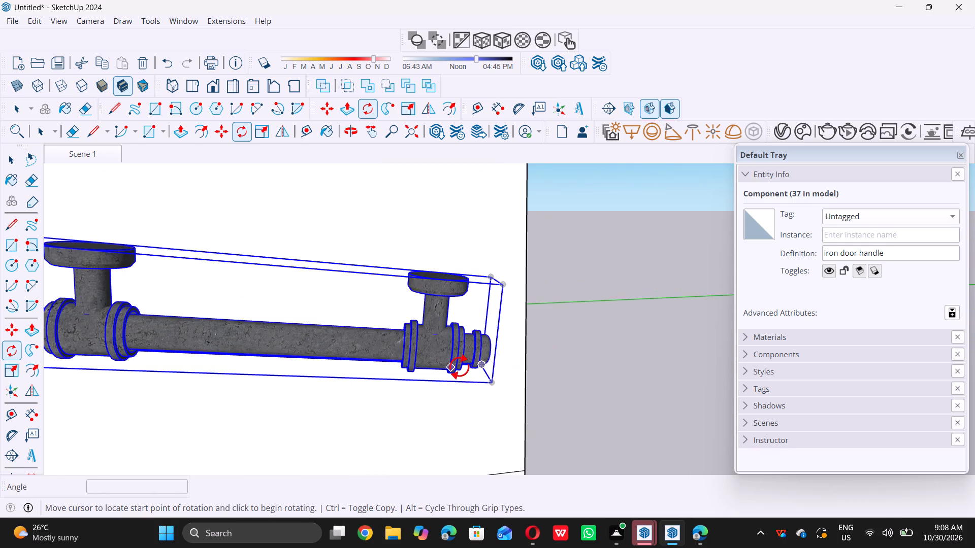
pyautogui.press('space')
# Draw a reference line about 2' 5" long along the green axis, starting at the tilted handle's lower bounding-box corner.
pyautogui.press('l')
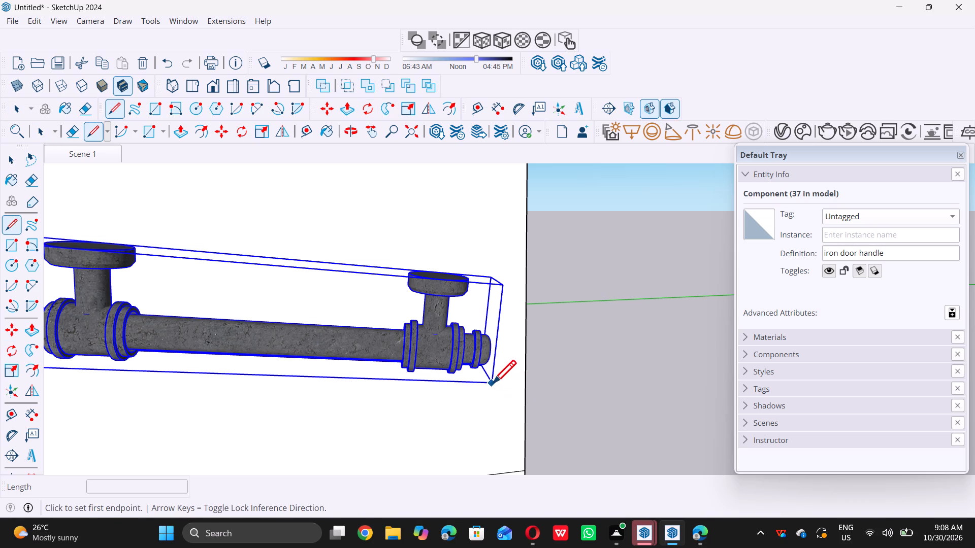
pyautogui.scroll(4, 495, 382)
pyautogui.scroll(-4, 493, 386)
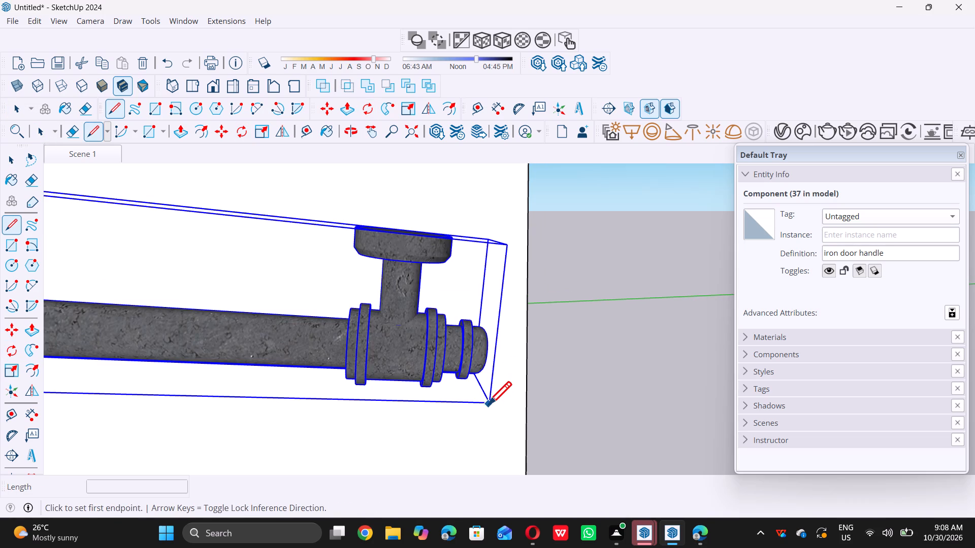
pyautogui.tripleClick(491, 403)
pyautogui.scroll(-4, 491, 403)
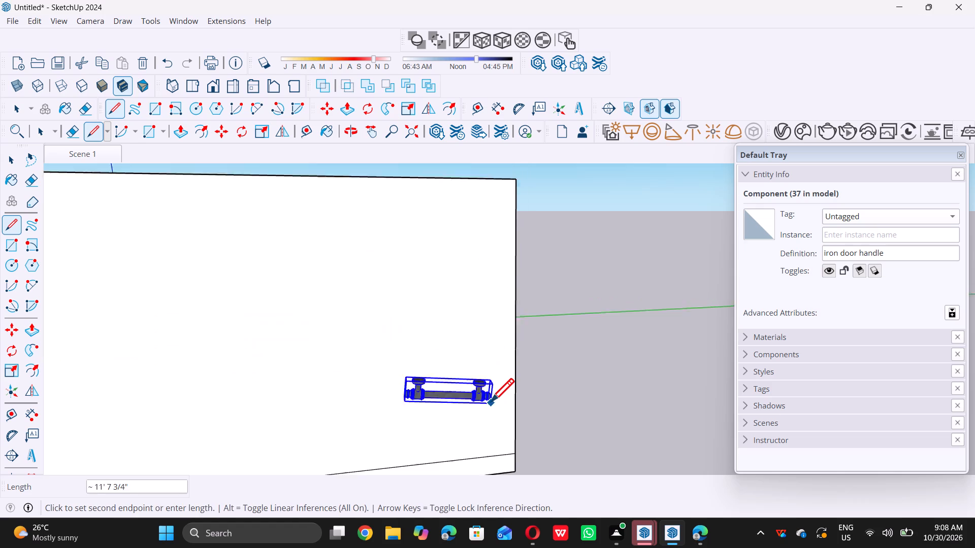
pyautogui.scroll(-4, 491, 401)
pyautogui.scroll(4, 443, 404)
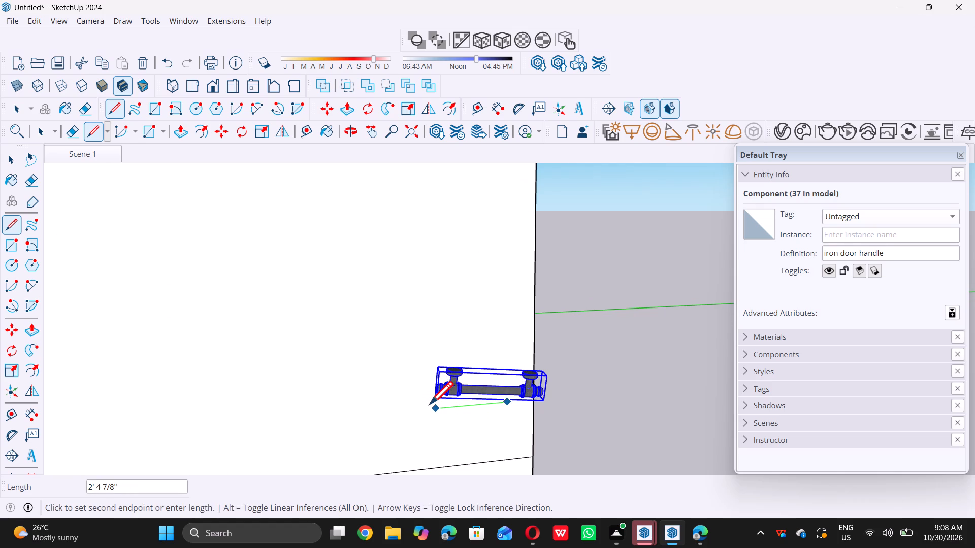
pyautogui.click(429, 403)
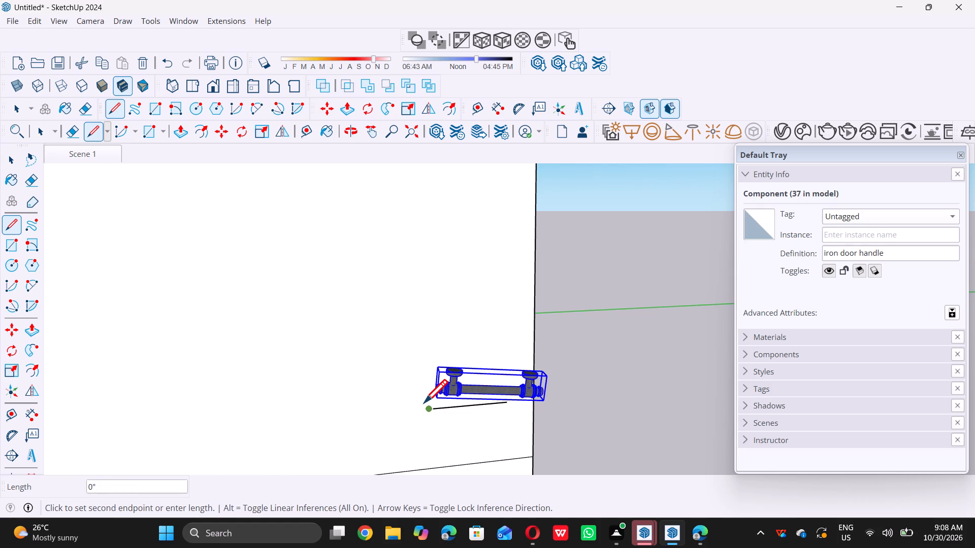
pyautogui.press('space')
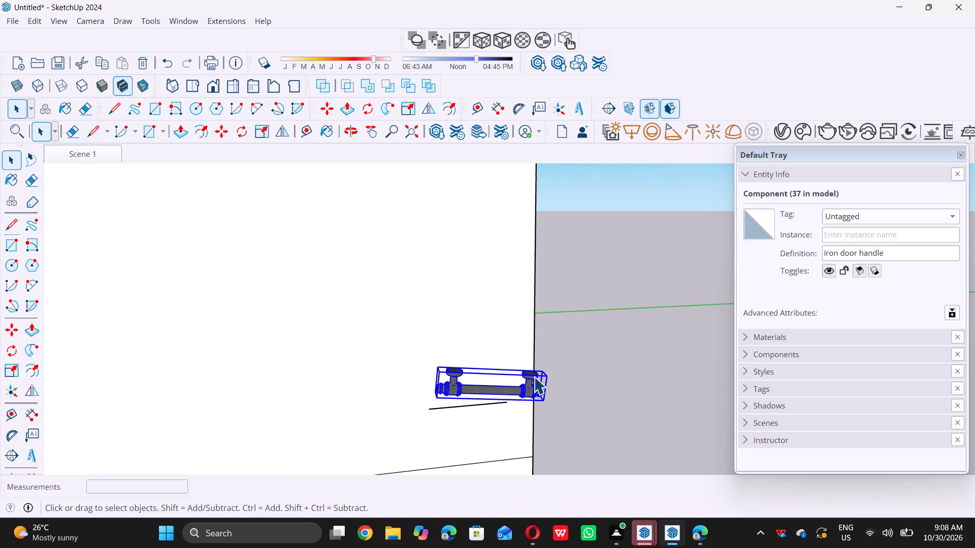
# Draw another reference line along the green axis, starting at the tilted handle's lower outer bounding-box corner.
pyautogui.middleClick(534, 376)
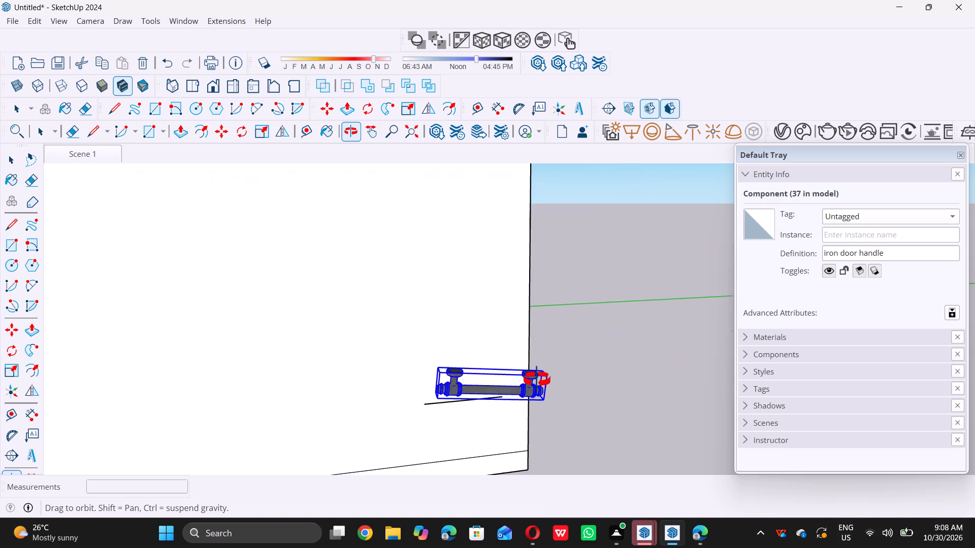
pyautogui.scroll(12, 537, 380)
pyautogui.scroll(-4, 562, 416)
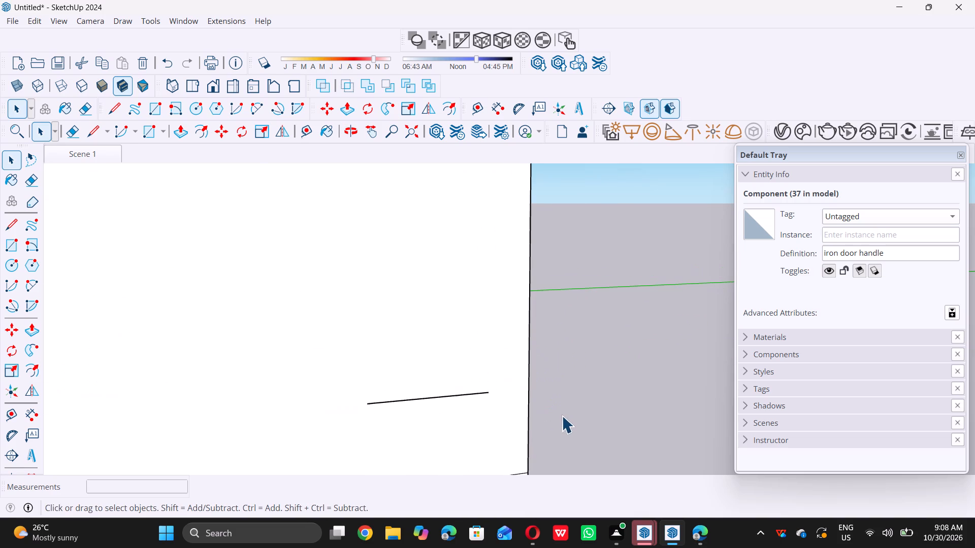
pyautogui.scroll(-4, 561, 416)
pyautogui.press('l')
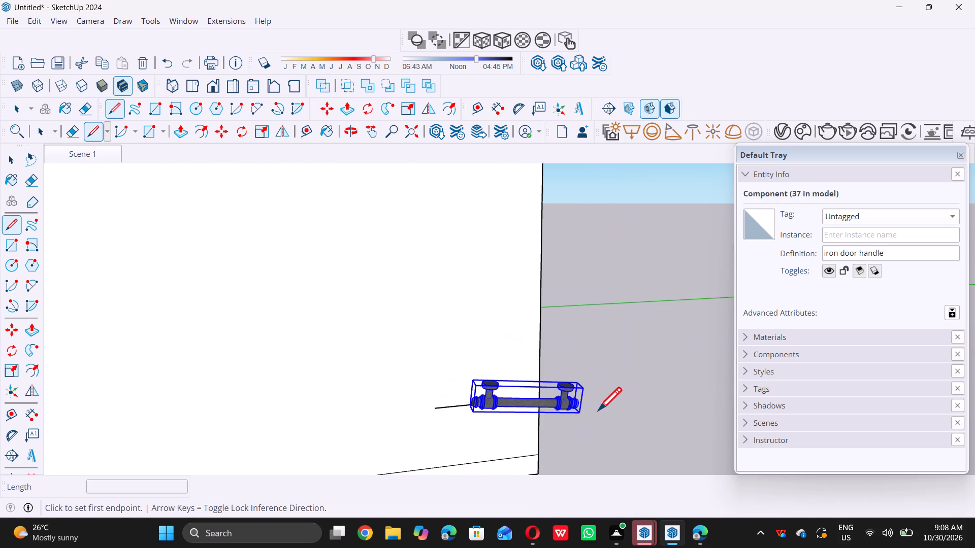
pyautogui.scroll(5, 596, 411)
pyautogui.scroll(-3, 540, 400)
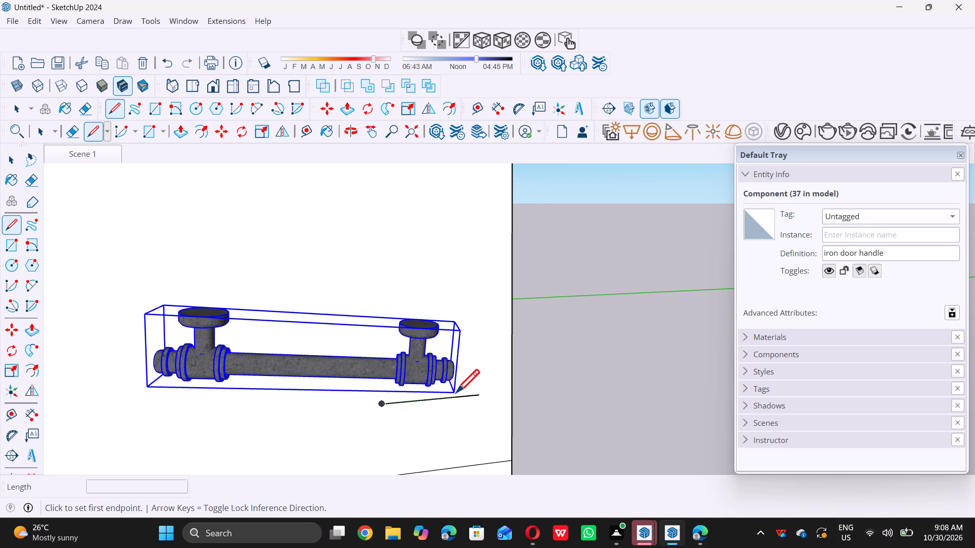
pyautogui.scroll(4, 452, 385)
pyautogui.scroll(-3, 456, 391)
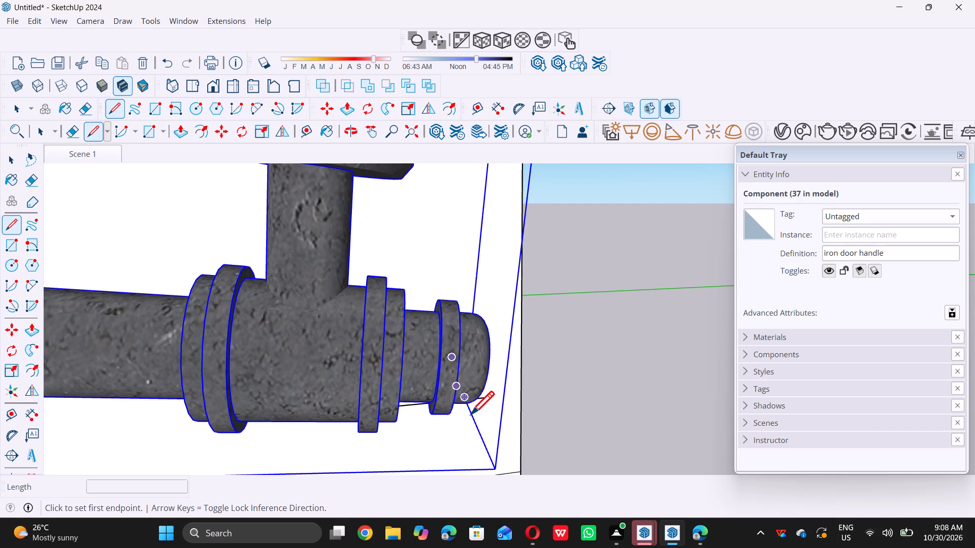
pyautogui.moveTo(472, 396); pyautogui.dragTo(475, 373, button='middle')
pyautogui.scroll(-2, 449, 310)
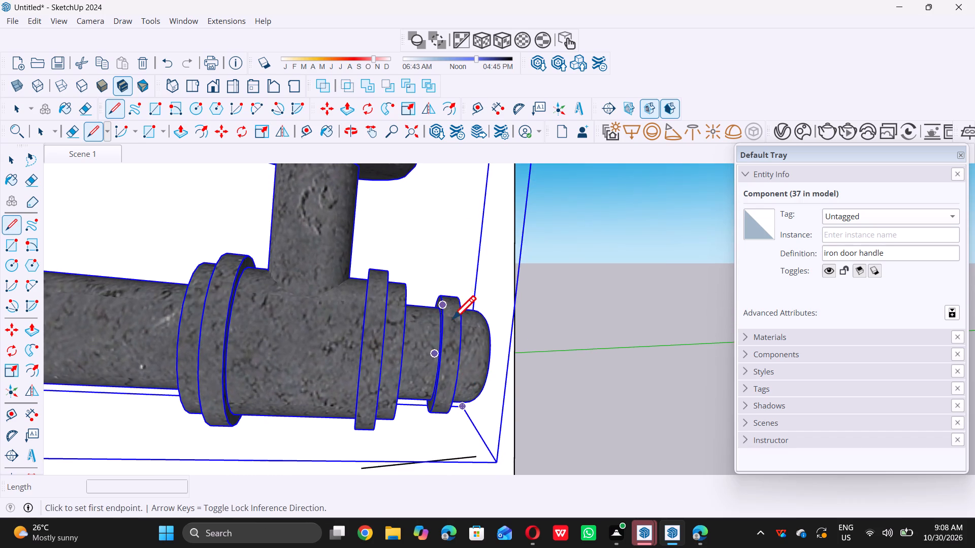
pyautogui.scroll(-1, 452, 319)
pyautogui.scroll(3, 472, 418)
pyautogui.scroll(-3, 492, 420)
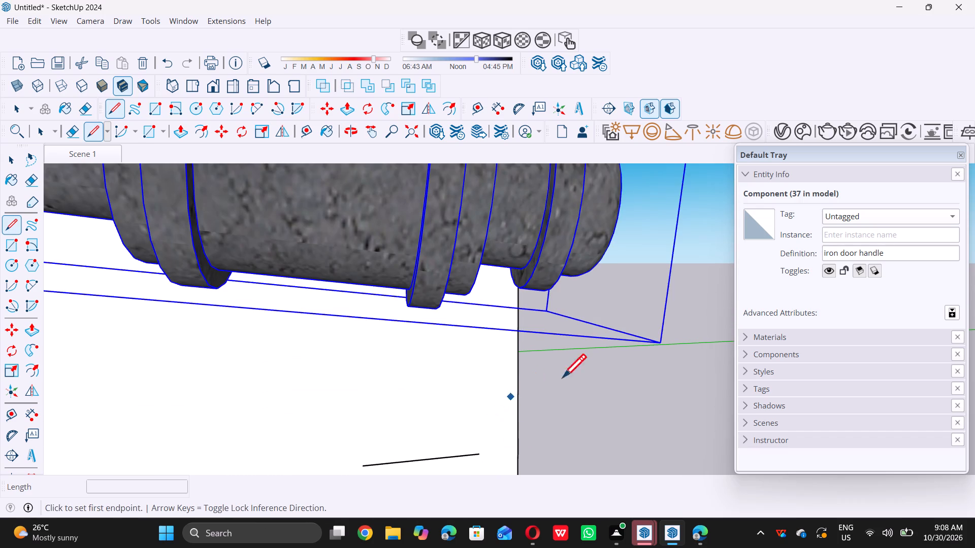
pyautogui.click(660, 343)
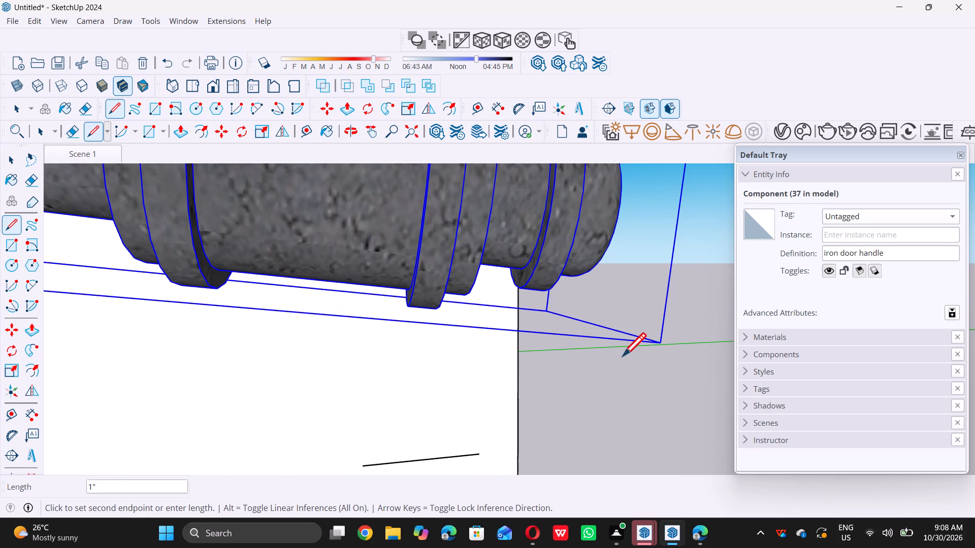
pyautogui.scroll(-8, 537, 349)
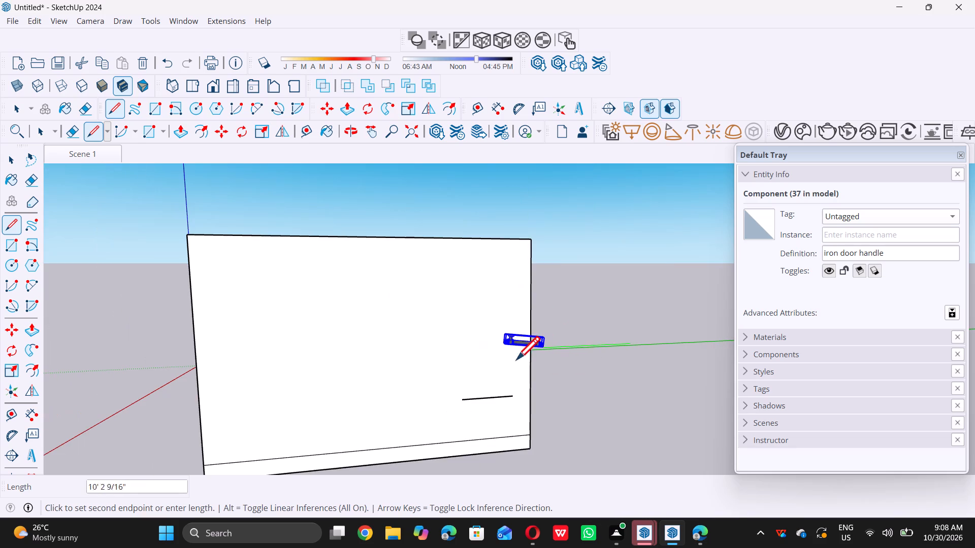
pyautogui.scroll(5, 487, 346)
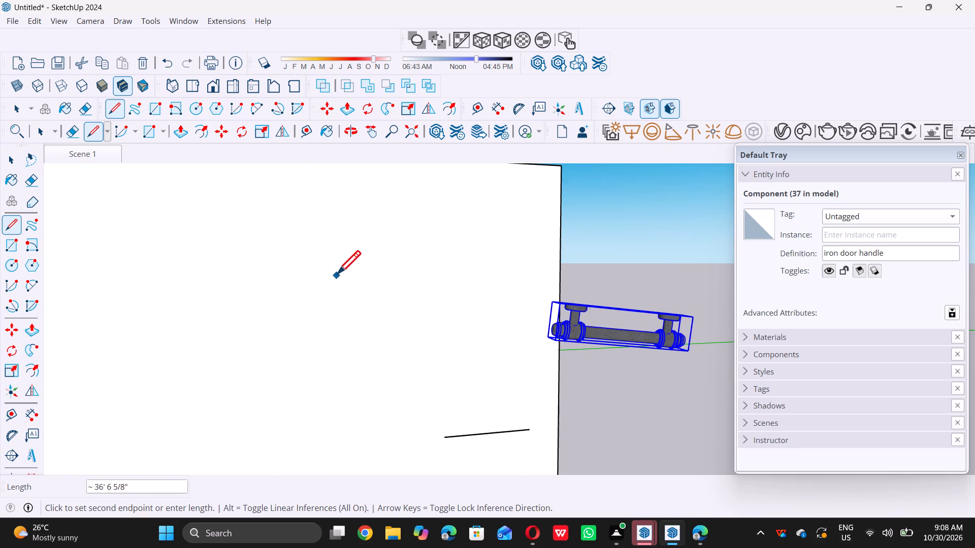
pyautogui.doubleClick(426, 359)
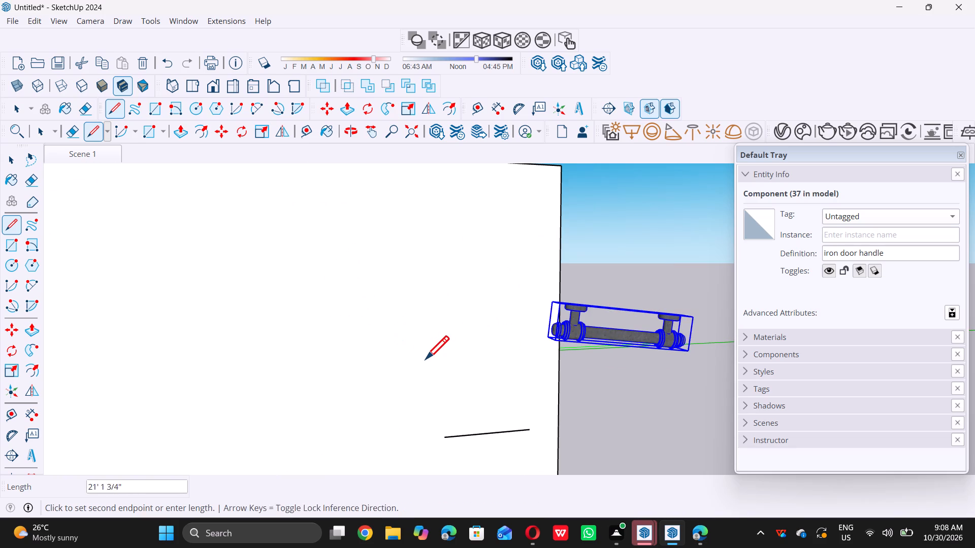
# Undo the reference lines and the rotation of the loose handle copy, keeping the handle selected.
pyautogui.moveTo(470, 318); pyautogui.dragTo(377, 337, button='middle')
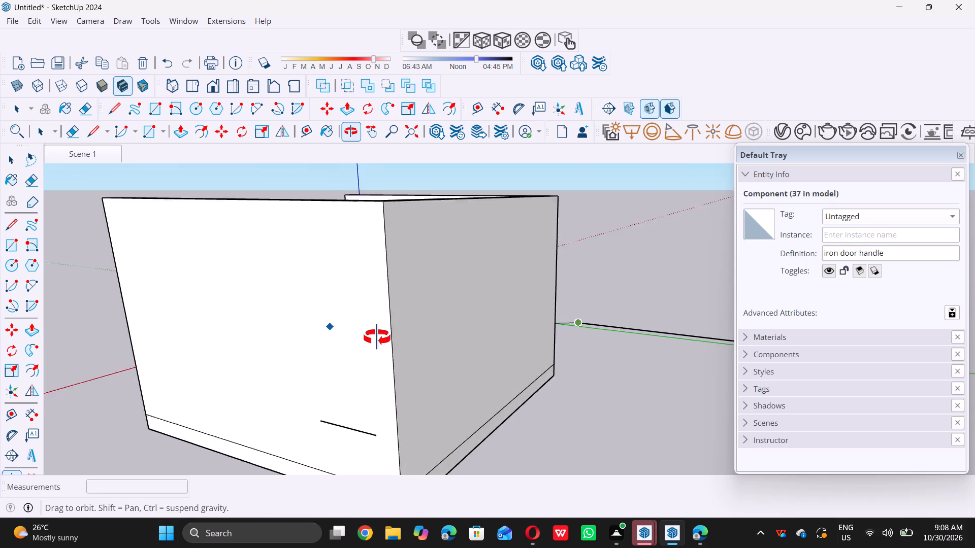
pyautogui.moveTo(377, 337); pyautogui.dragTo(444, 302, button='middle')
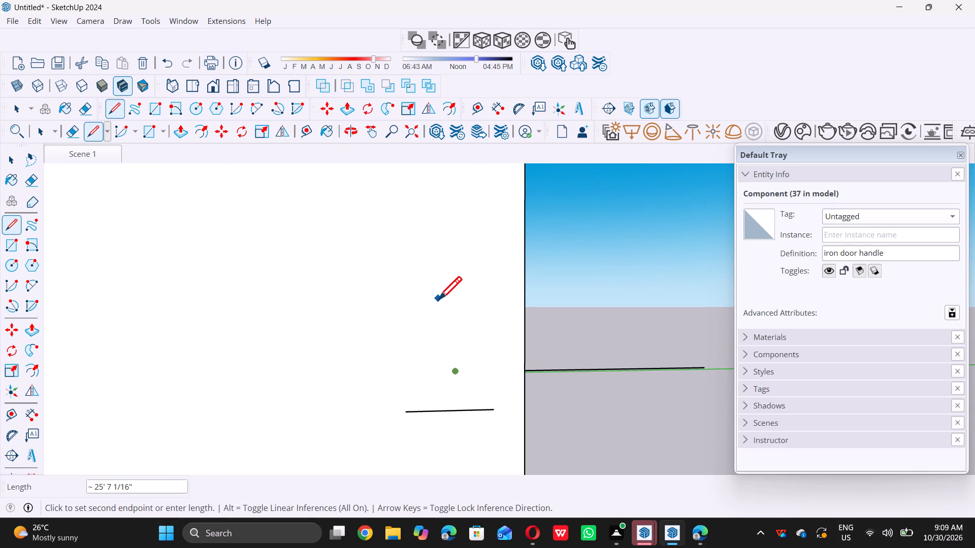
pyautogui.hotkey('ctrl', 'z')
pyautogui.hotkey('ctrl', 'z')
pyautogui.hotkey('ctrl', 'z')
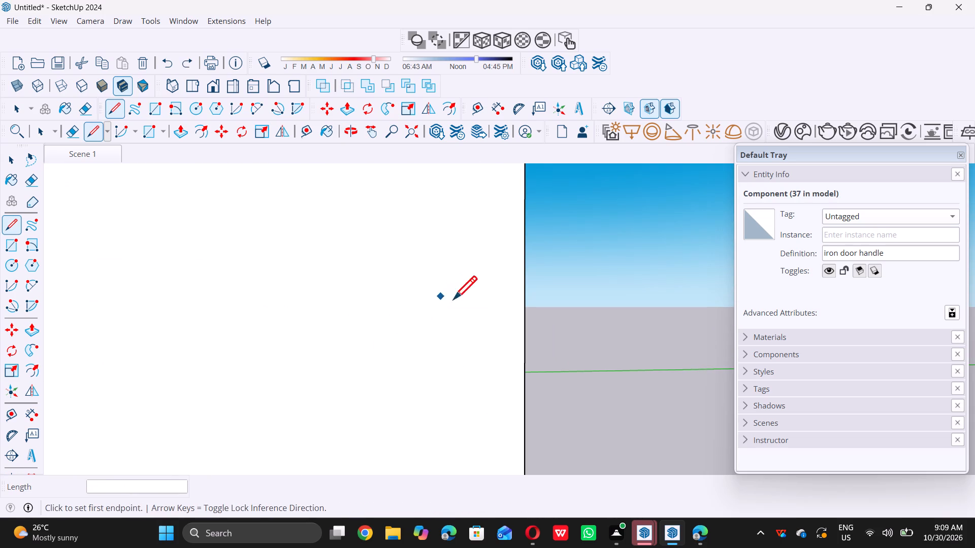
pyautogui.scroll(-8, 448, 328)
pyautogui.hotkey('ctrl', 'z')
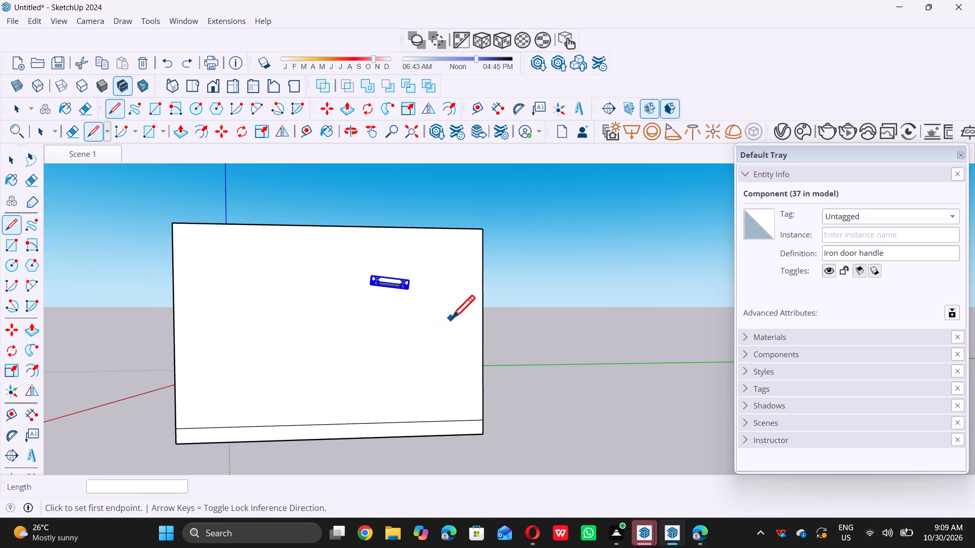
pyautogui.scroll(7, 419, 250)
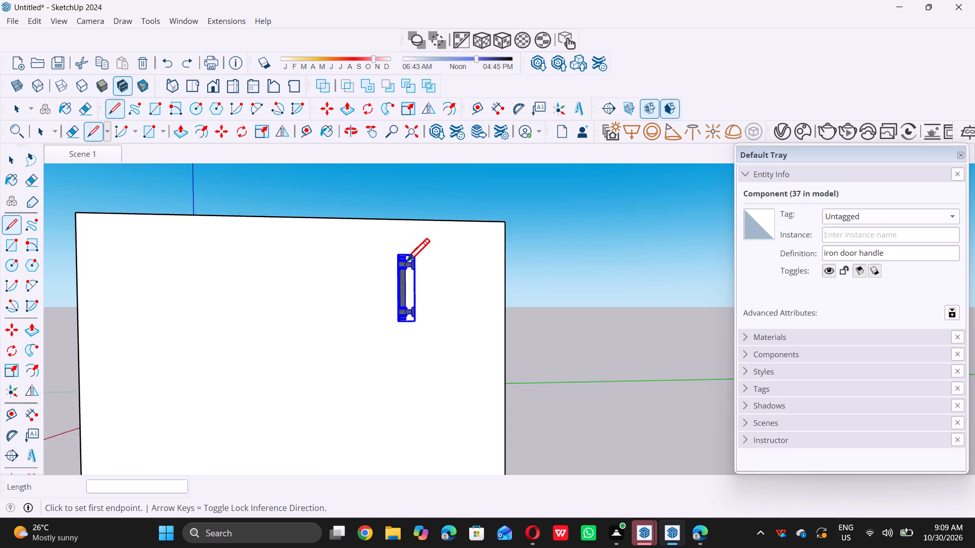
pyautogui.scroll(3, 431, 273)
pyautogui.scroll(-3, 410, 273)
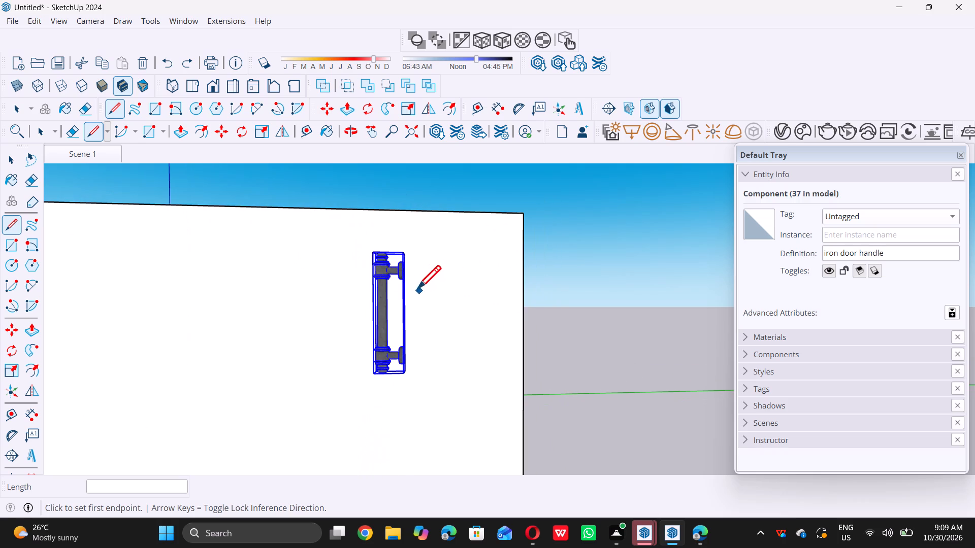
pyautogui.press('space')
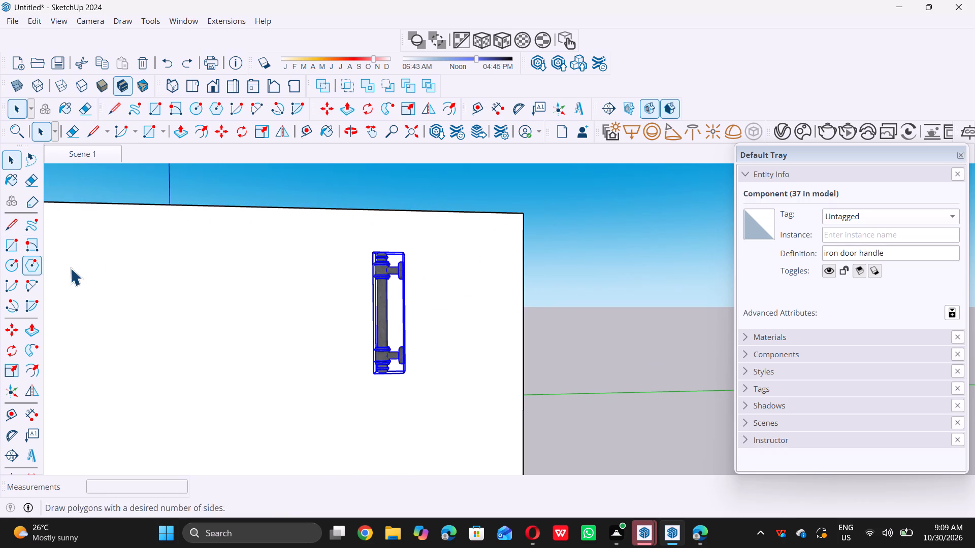
# Rotate the loose iron door handle 90° around the red axis, pivoting on its lower bounding-box corner.
pyautogui.press('q')
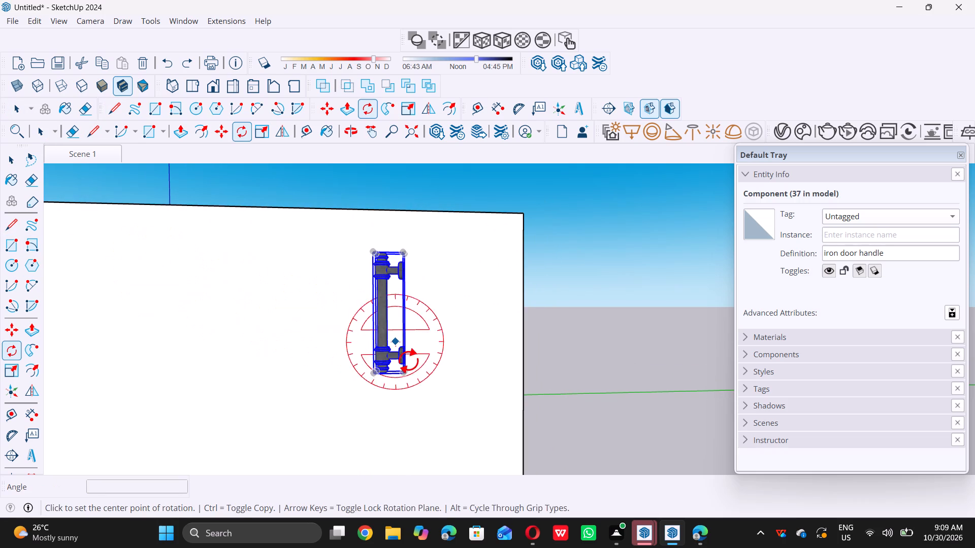
pyautogui.scroll(4, 370, 371)
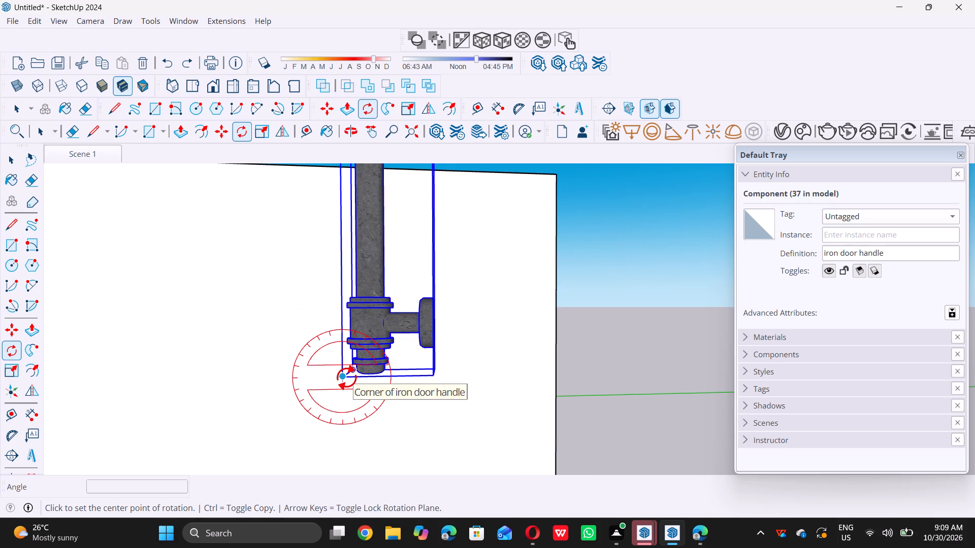
pyautogui.click(344, 376)
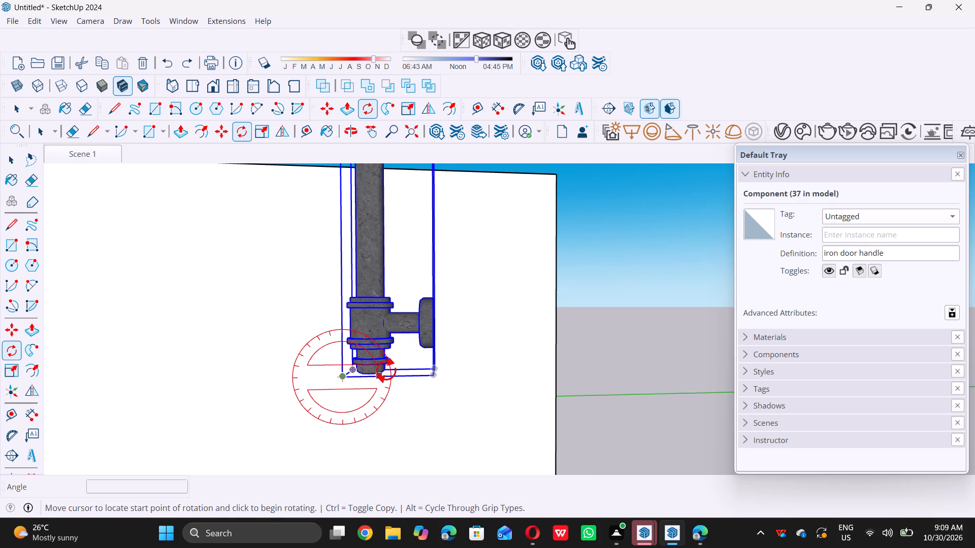
pyautogui.doubleClick(433, 371)
pyautogui.scroll(-6, 414, 367)
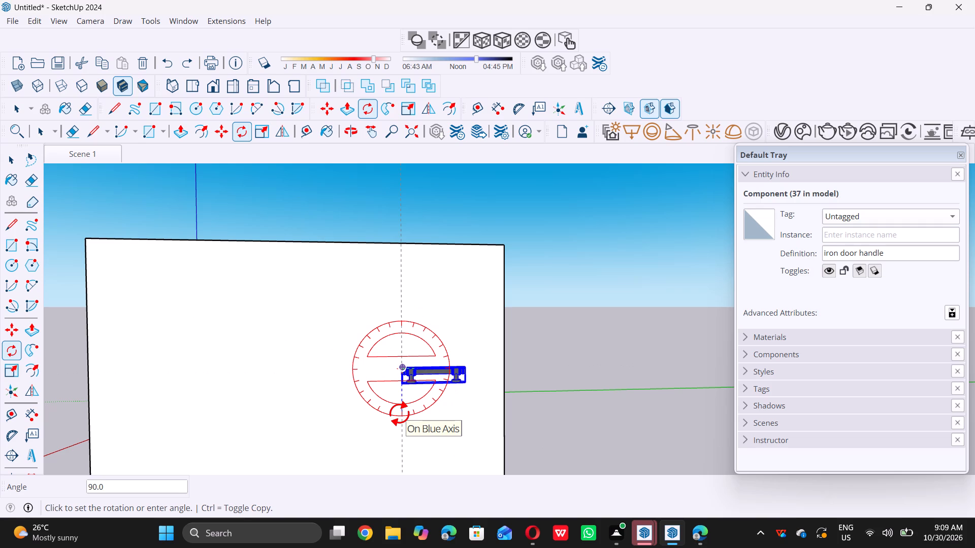
pyautogui.doubleClick(399, 413)
pyautogui.press('space')
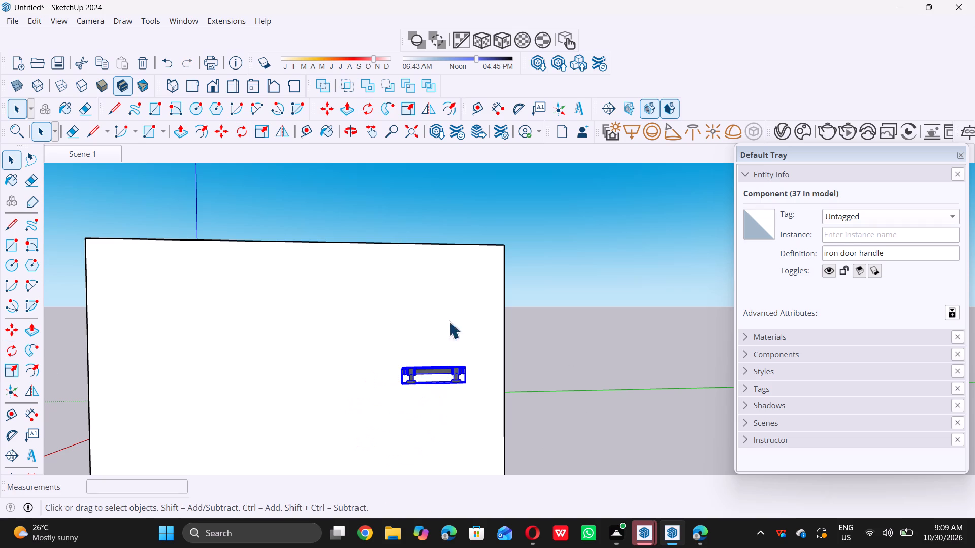
# Examine the horizontal handle's orientation relative to the kitchen's drawer fronts, from the open side and end-on.
pyautogui.scroll(-4, 428, 301)
pyautogui.moveTo(428, 292); pyautogui.dragTo(420, 347, button='middle')
pyautogui.scroll(-7, 425, 301)
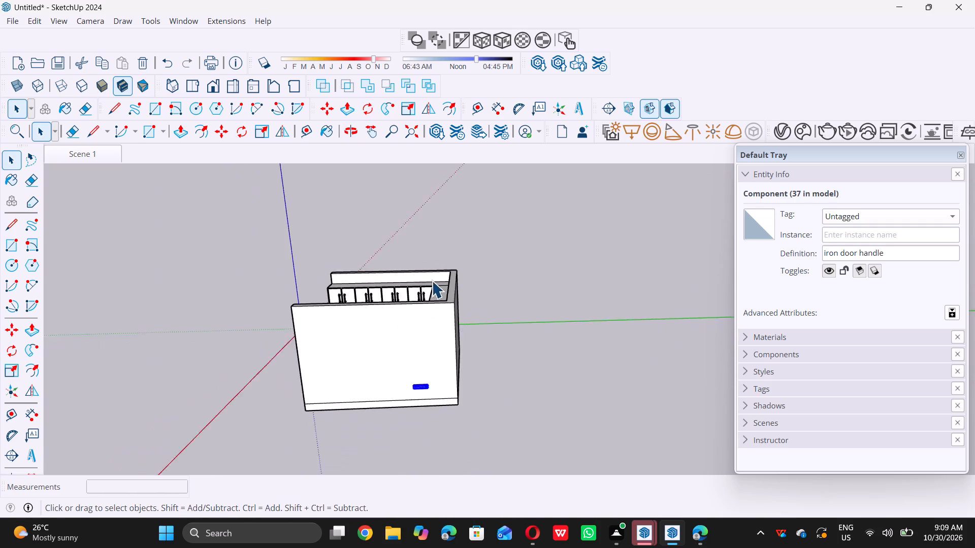
pyautogui.scroll(-3, 432, 281)
pyautogui.moveTo(388, 367); pyautogui.dragTo(528, 340, button='middle')
pyautogui.middleClick(529, 340)
pyautogui.middleClick(530, 340)
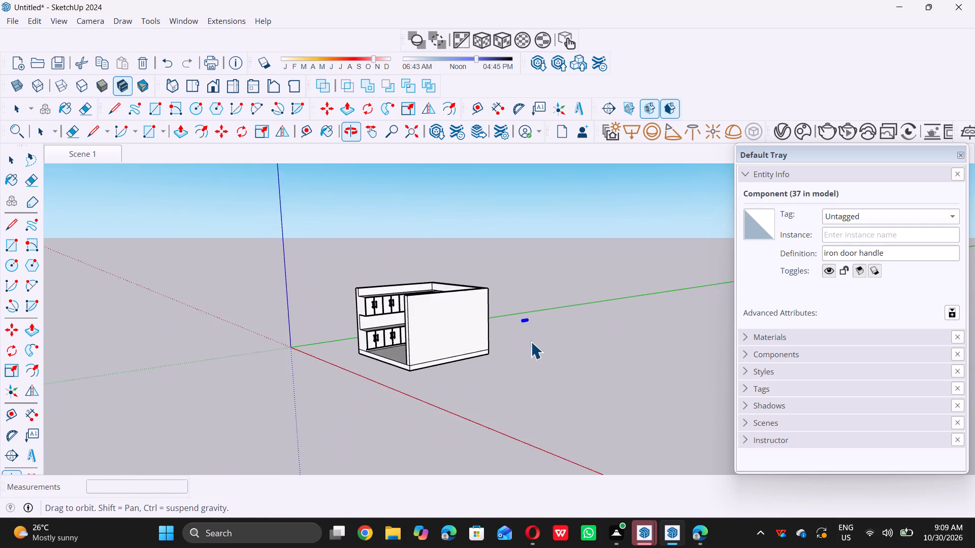
pyautogui.moveTo(232, 340); pyautogui.dragTo(448, 357, button='middle')
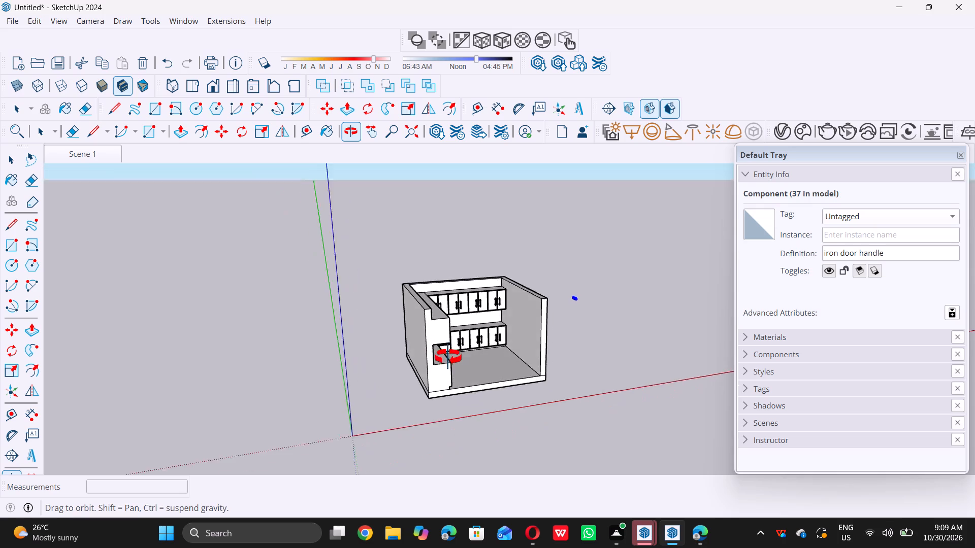
pyautogui.moveTo(448, 357); pyautogui.dragTo(387, 338, button='middle')
pyautogui.middleClick(387, 338)
pyautogui.scroll(1, 386, 337)
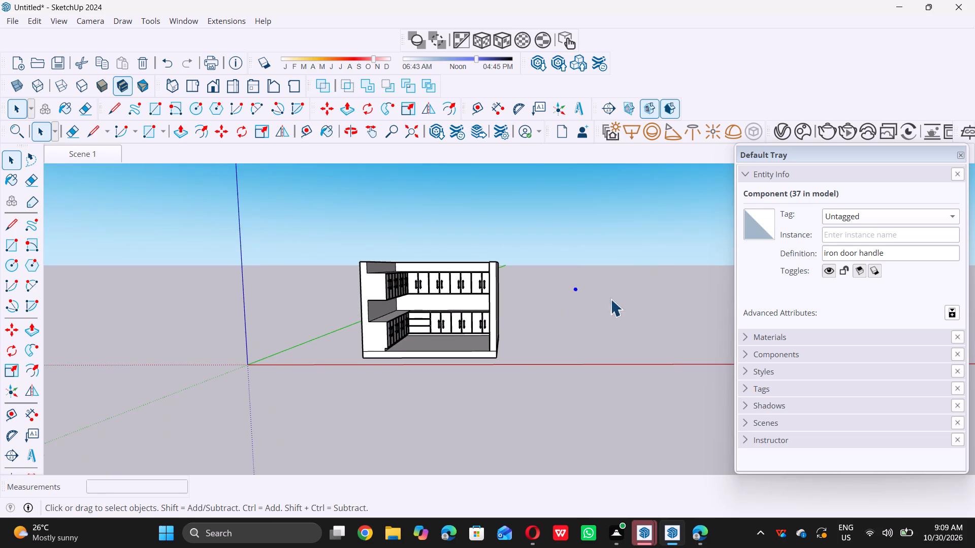
pyautogui.scroll(6, 649, 293)
pyautogui.scroll(6, 598, 298)
pyautogui.moveTo(463, 299); pyautogui.dragTo(467, 300, button='middle')
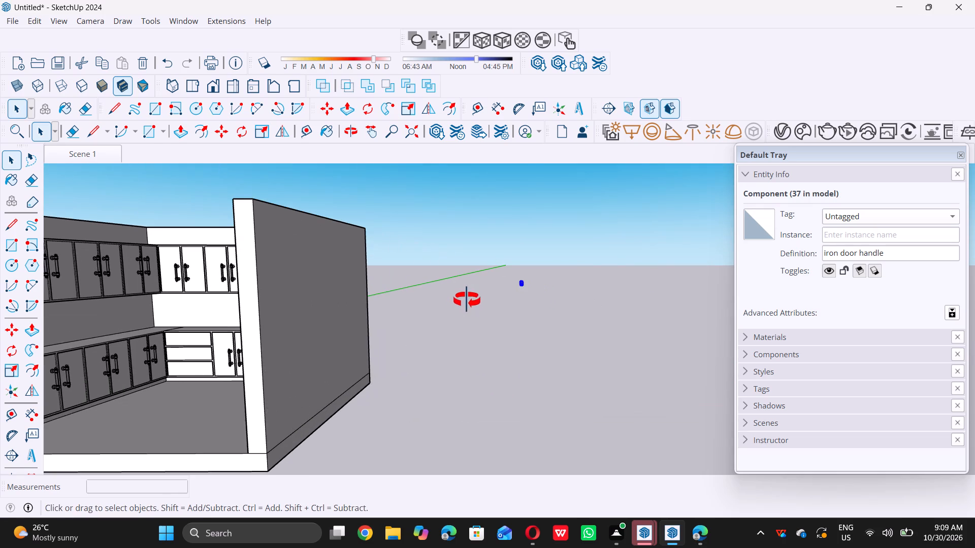
pyautogui.moveTo(467, 300); pyautogui.dragTo(477, 300, button='middle')
pyautogui.moveTo(547, 287); pyautogui.dragTo(521, 276, button='middle')
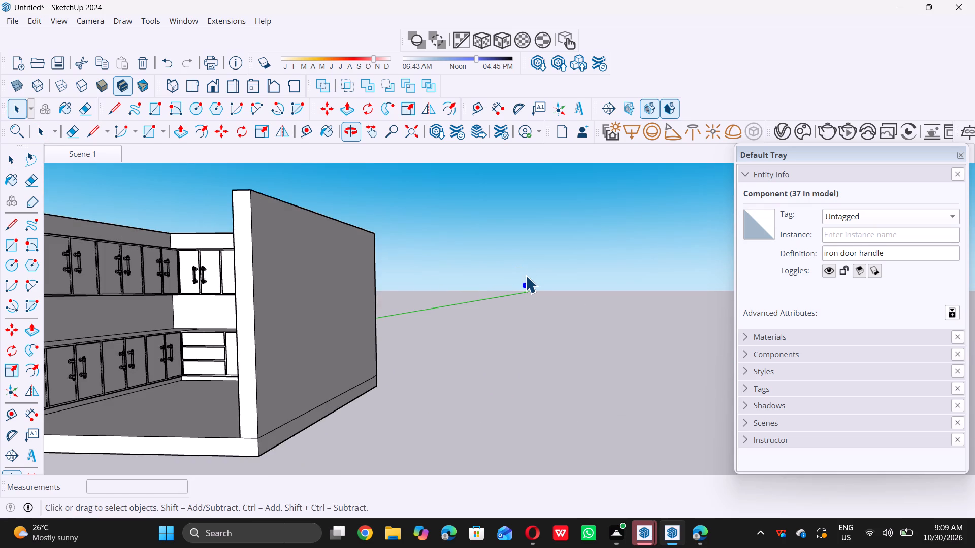
pyautogui.scroll(20, 526, 276)
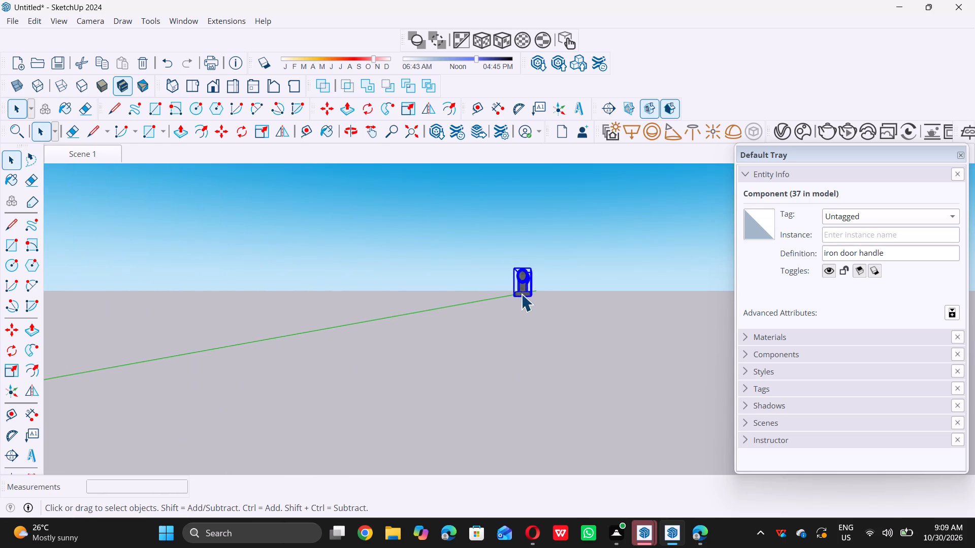
pyautogui.scroll(2, 521, 294)
pyautogui.middleClick(521, 293)
pyautogui.scroll(4, 519, 288)
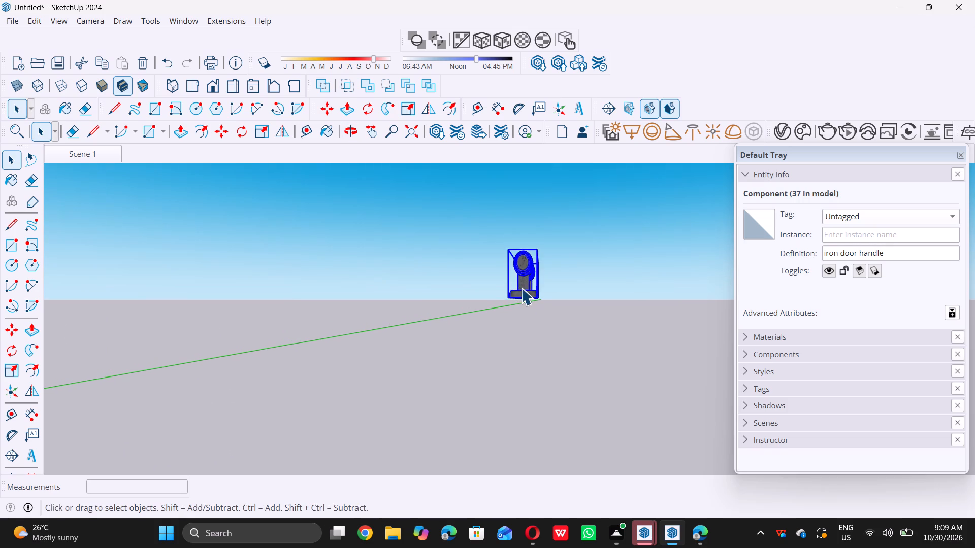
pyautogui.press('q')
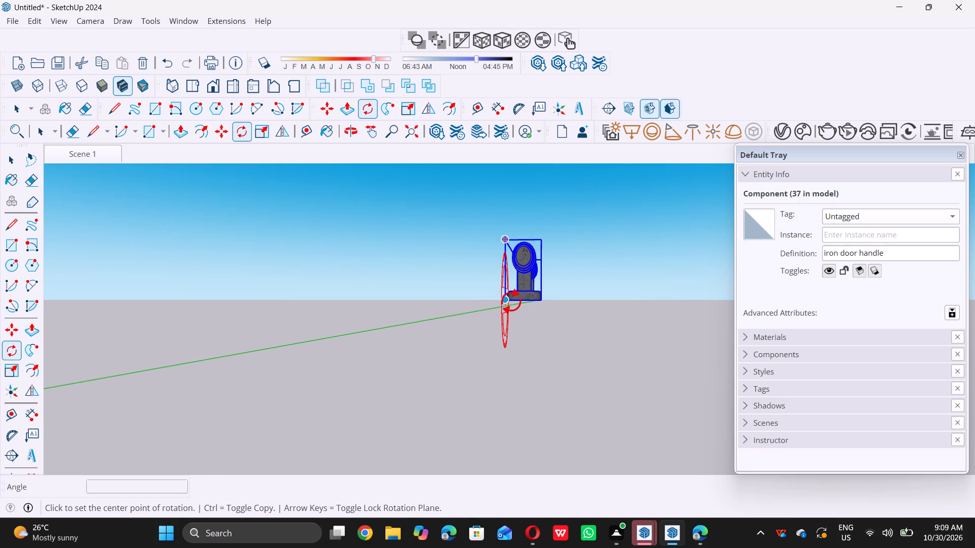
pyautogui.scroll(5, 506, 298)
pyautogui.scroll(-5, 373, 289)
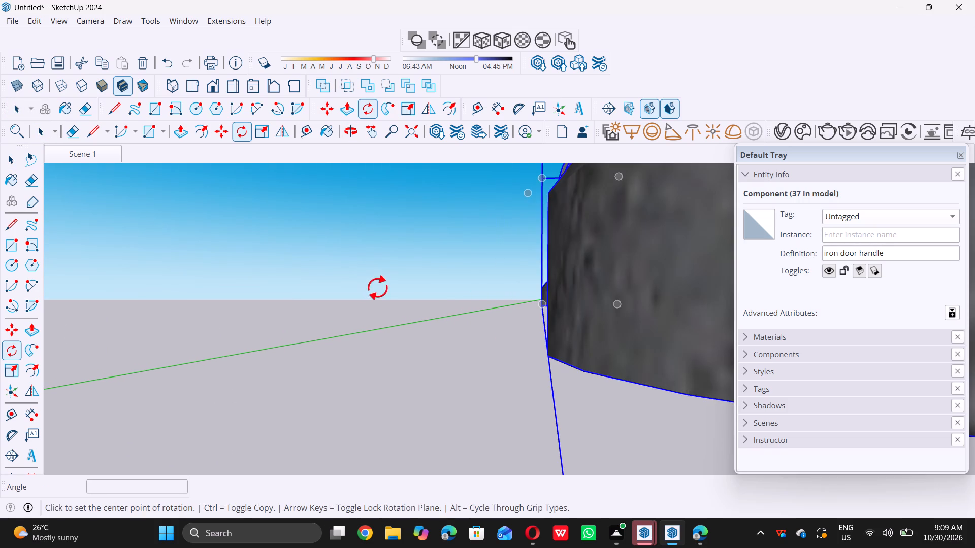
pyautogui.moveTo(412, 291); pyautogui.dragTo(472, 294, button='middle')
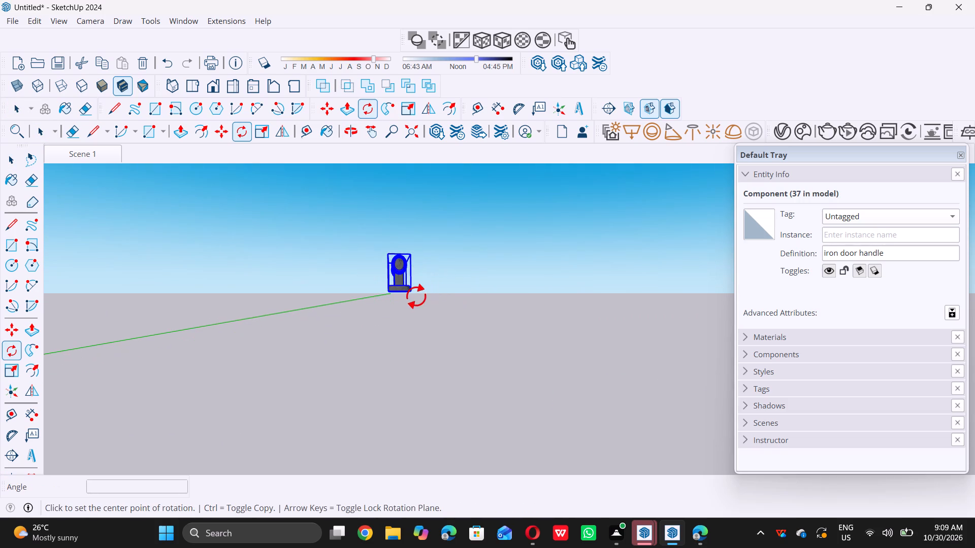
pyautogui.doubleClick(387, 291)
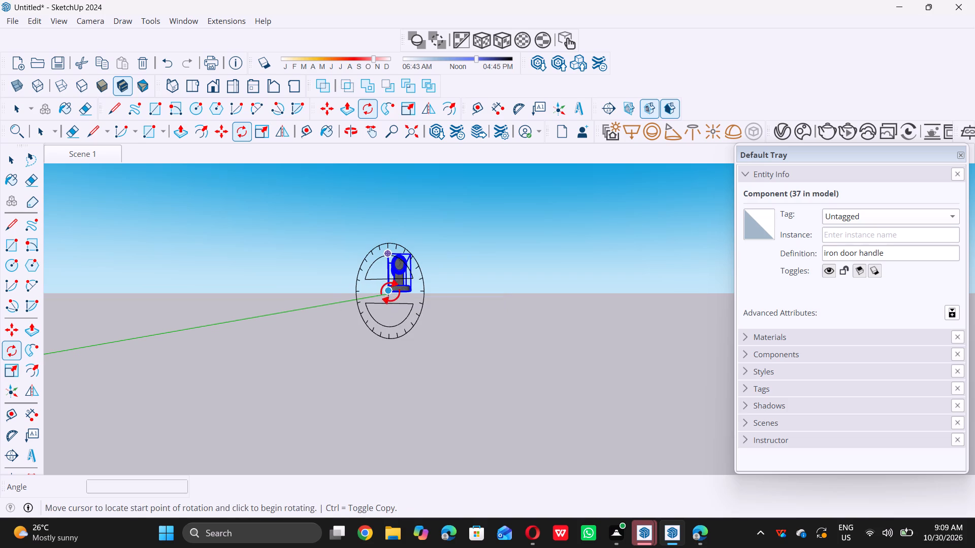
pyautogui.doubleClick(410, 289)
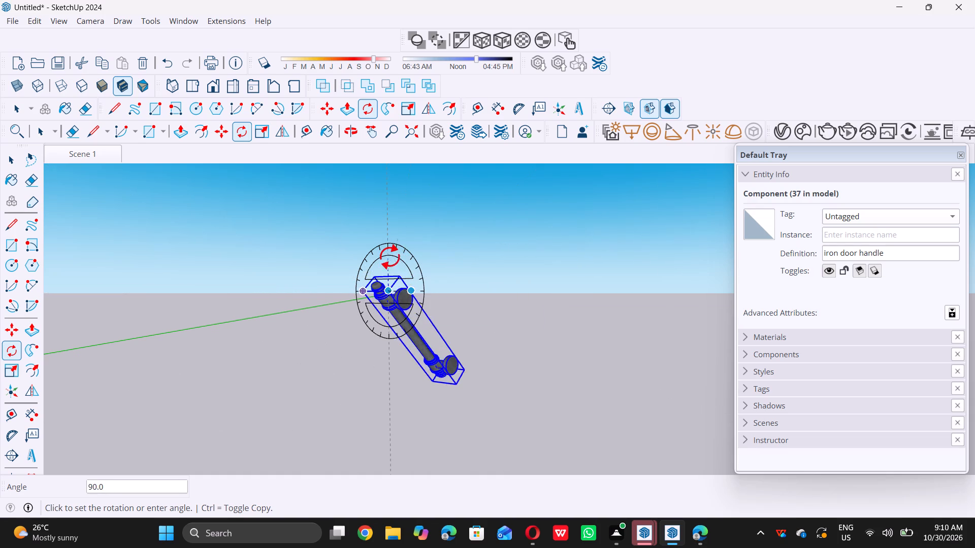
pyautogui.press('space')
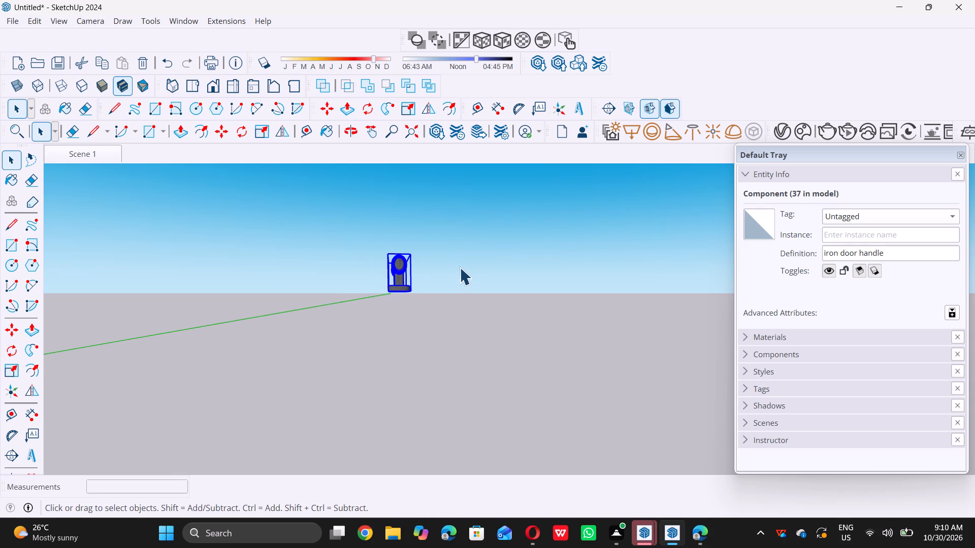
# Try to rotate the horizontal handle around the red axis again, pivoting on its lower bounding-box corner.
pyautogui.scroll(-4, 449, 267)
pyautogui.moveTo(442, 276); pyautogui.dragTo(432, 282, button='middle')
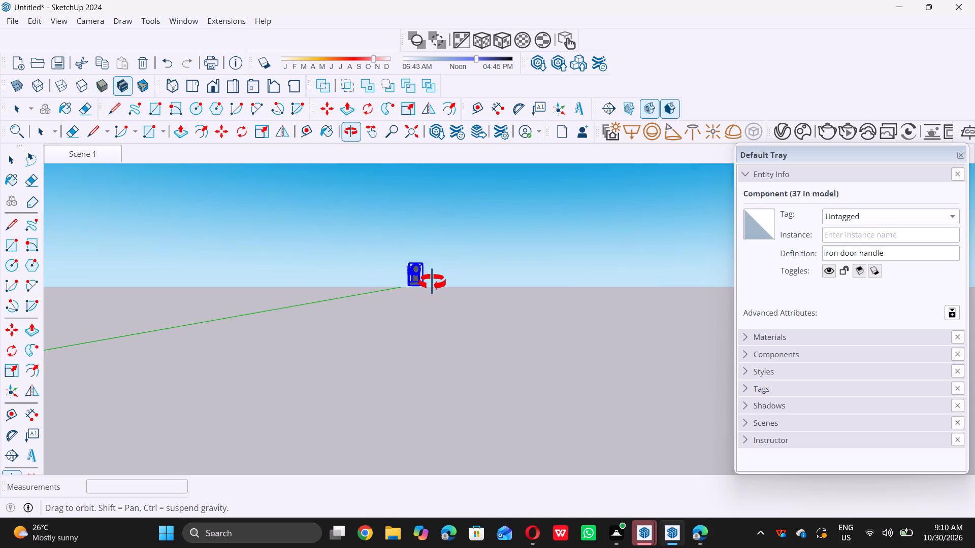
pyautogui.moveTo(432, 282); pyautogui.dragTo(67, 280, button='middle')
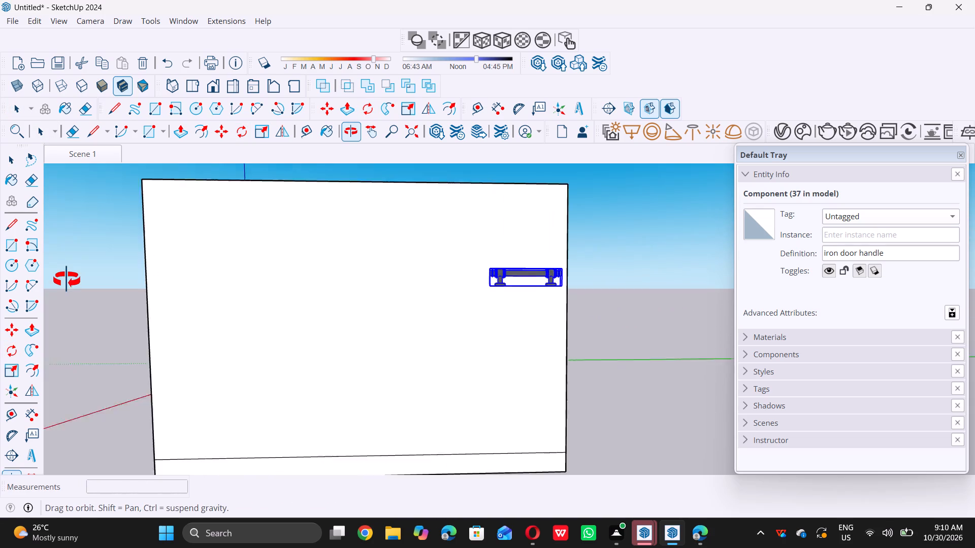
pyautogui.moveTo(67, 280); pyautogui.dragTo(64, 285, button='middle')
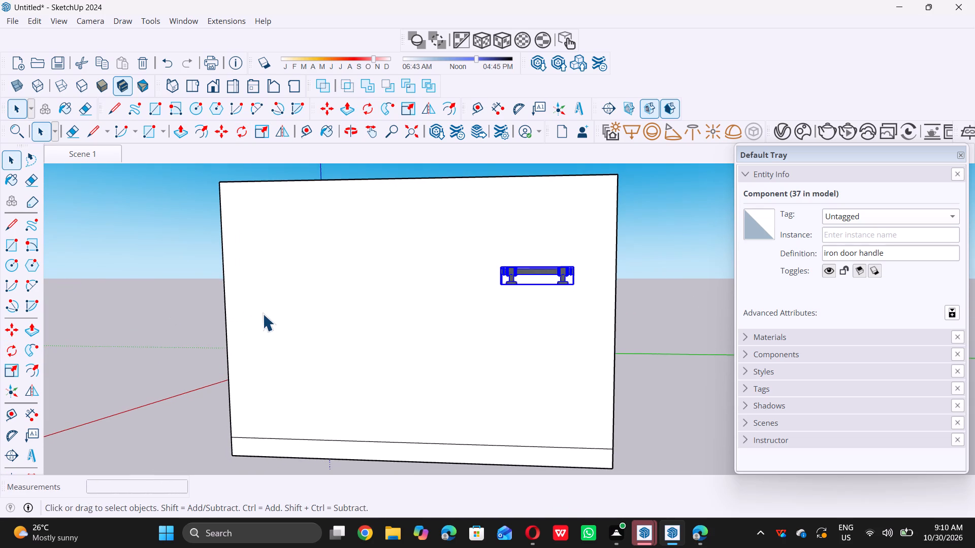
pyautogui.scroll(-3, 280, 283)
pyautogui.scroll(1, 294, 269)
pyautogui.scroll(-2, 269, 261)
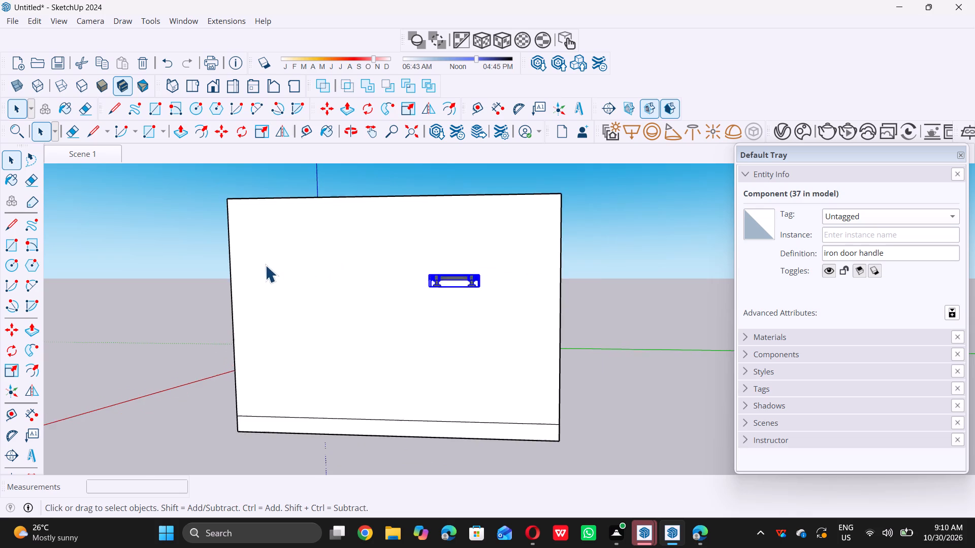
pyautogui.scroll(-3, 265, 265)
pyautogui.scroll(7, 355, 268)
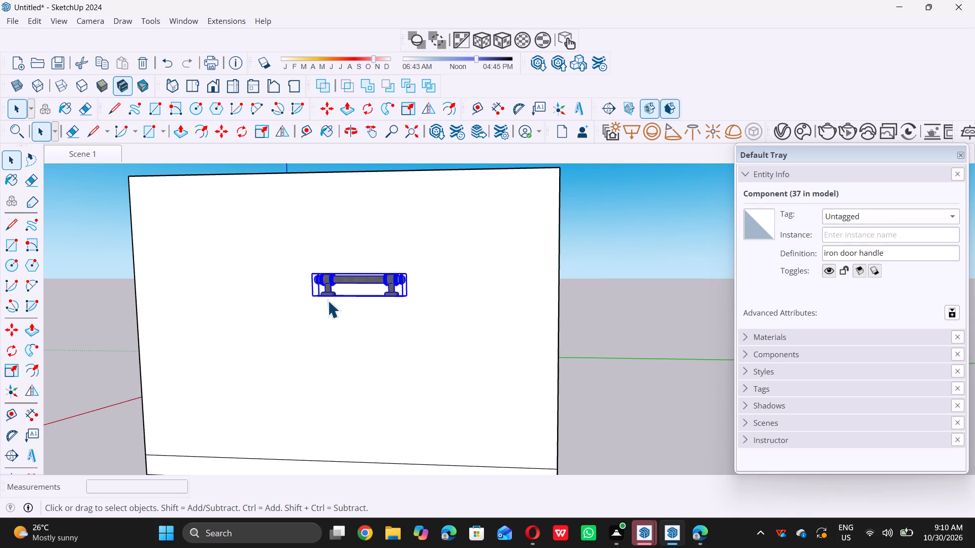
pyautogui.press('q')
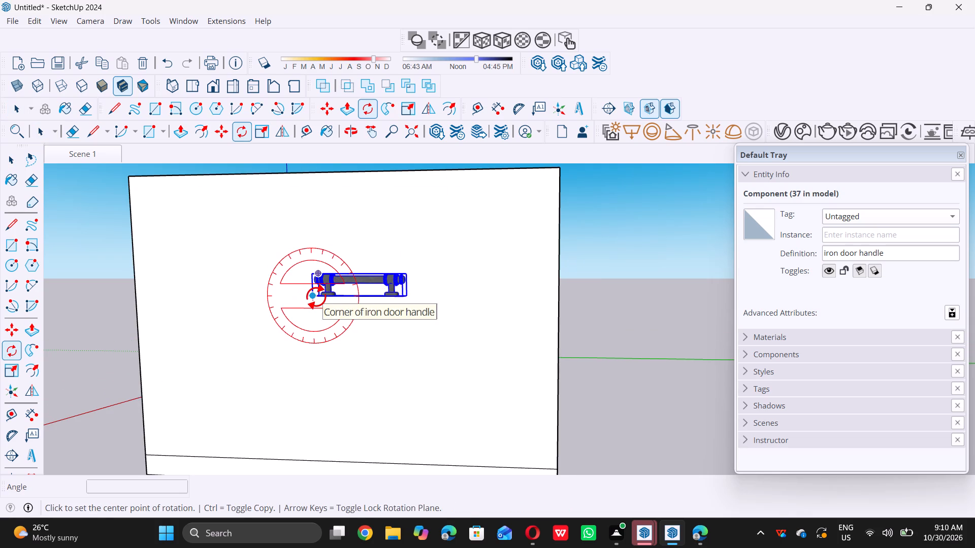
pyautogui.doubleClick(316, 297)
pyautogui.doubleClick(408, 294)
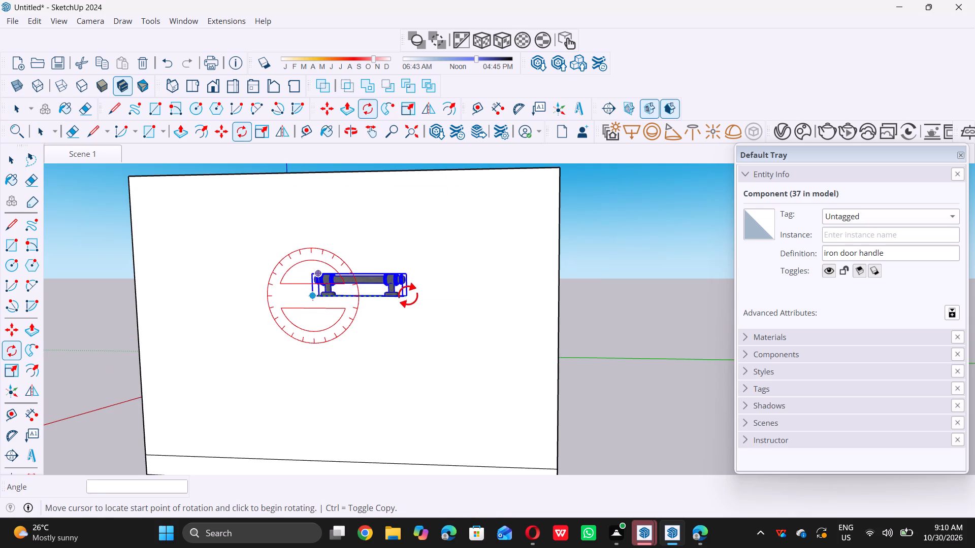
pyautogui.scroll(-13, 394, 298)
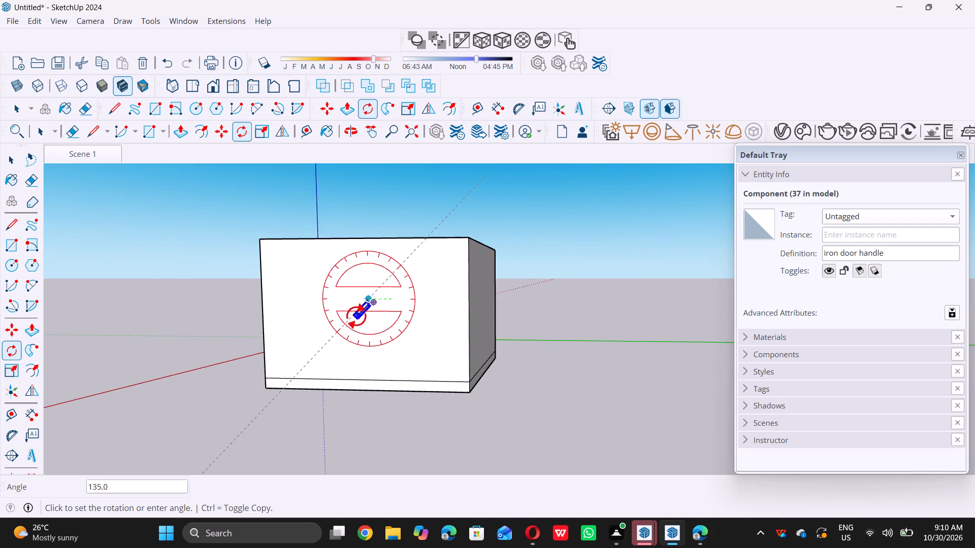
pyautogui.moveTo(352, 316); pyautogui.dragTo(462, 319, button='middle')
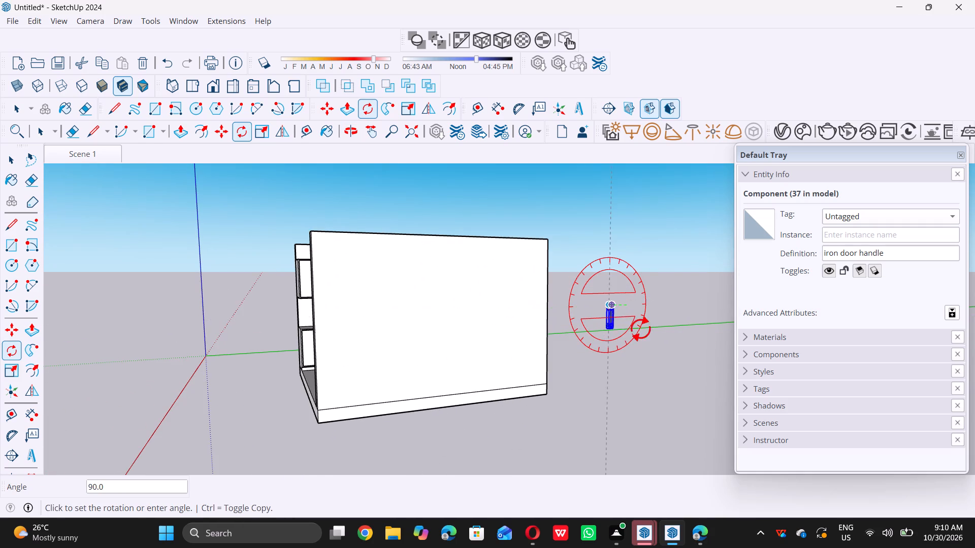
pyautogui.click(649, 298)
# Examine the horizontal handle's orientation against the kitchen's drawer fronts, from the side wall round to the open side.
pyautogui.scroll(-4, 377, 273)
pyautogui.scroll(-4, 328, 262)
pyautogui.moveTo(272, 304); pyautogui.dragTo(296, 316, button='middle')
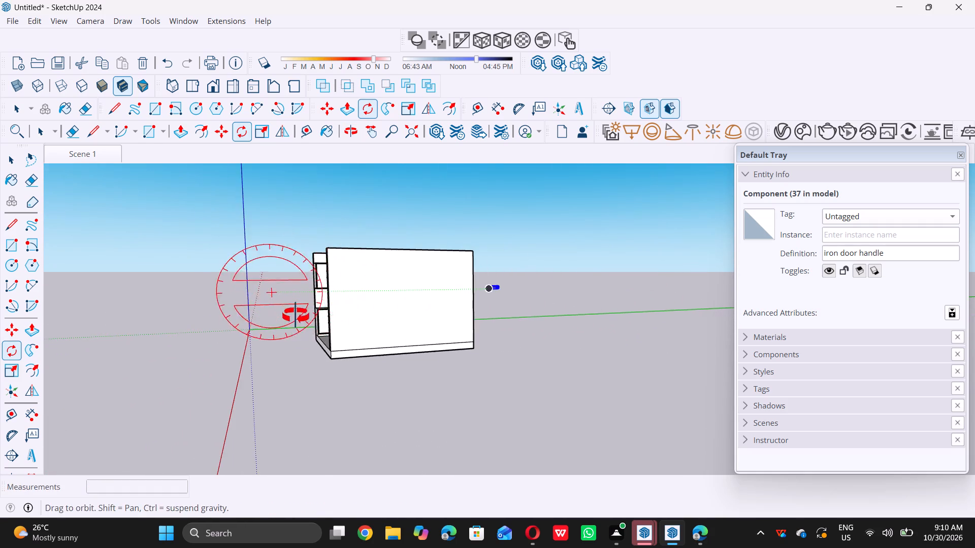
pyautogui.moveTo(296, 316); pyautogui.dragTo(387, 330, button='middle')
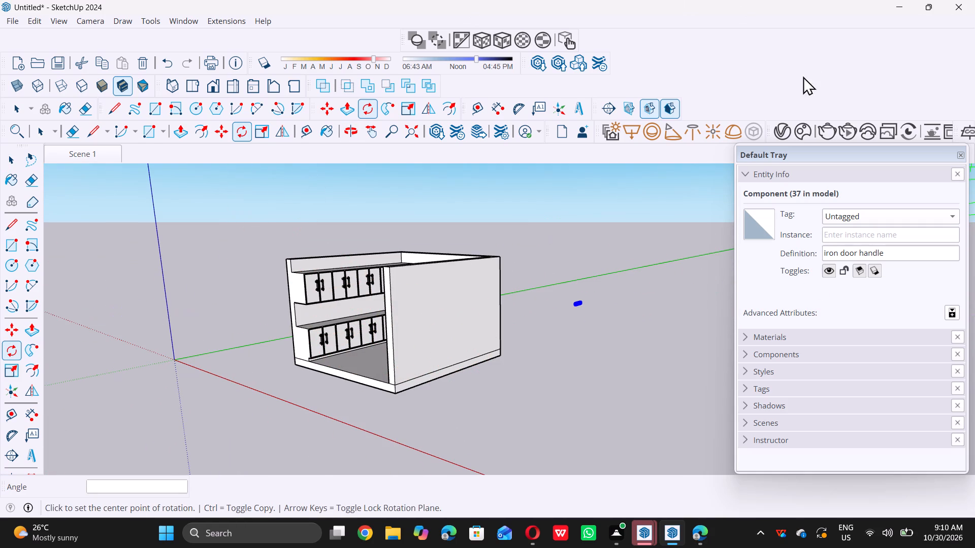
pyautogui.scroll(5, 599, 295)
pyautogui.scroll(2, 545, 349)
pyautogui.scroll(-7, 429, 287)
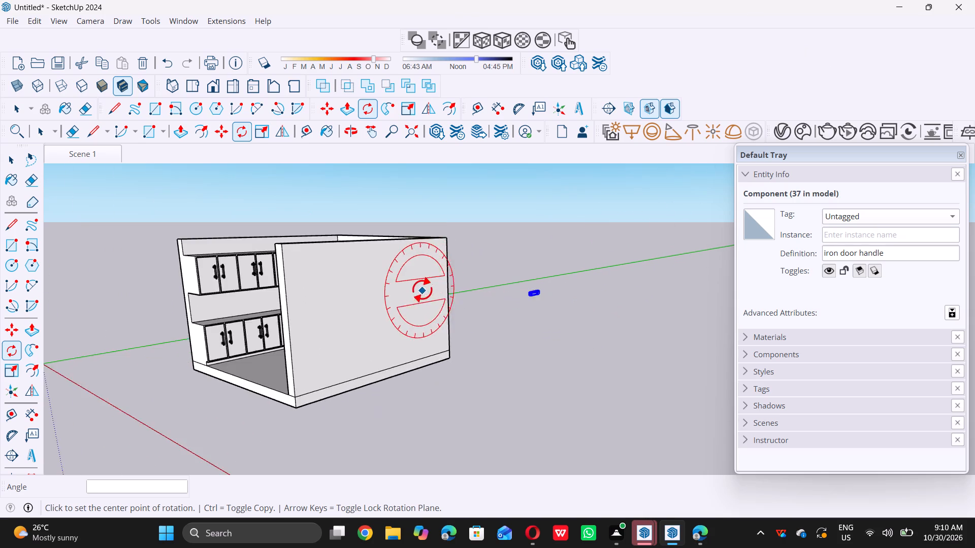
pyautogui.scroll(-2, 422, 290)
pyautogui.moveTo(349, 296); pyautogui.dragTo(490, 297, button='middle')
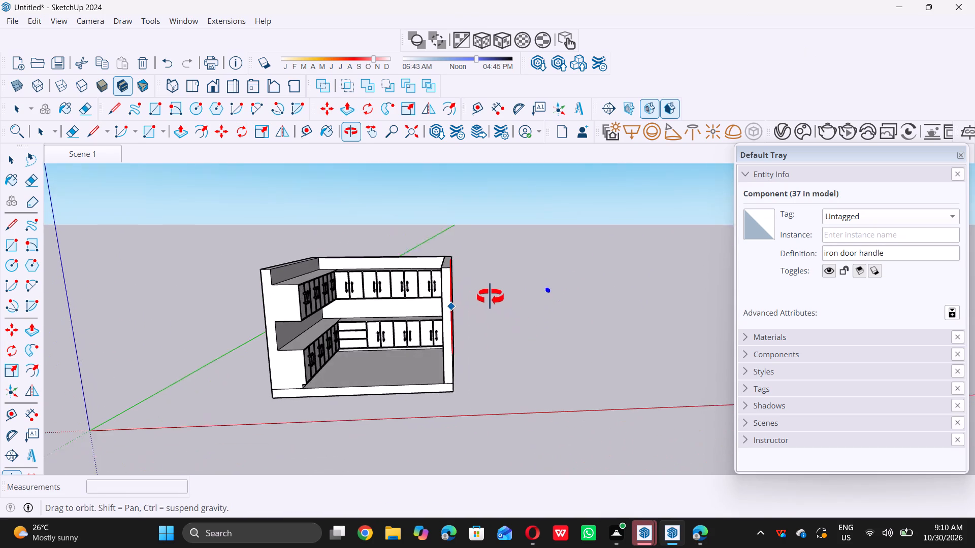
pyautogui.moveTo(490, 297); pyautogui.dragTo(484, 296, button='middle')
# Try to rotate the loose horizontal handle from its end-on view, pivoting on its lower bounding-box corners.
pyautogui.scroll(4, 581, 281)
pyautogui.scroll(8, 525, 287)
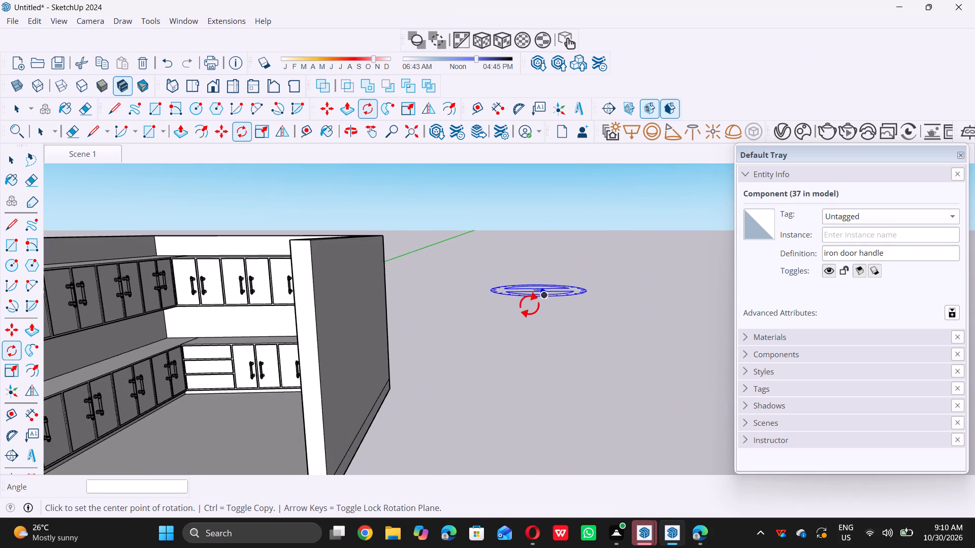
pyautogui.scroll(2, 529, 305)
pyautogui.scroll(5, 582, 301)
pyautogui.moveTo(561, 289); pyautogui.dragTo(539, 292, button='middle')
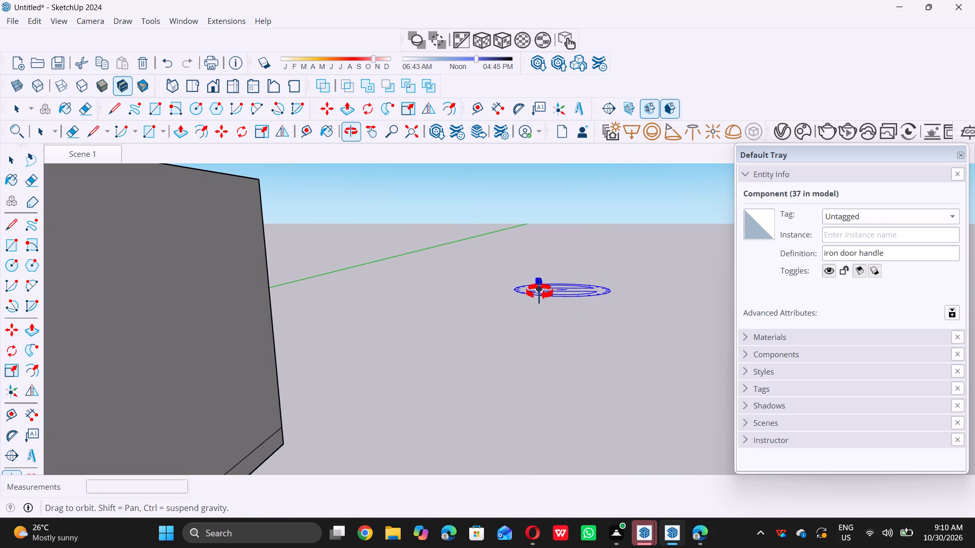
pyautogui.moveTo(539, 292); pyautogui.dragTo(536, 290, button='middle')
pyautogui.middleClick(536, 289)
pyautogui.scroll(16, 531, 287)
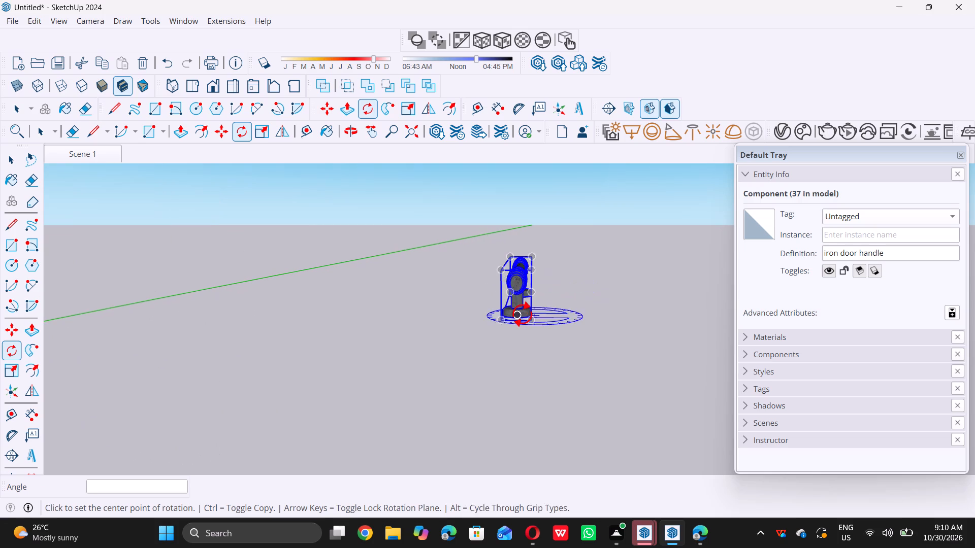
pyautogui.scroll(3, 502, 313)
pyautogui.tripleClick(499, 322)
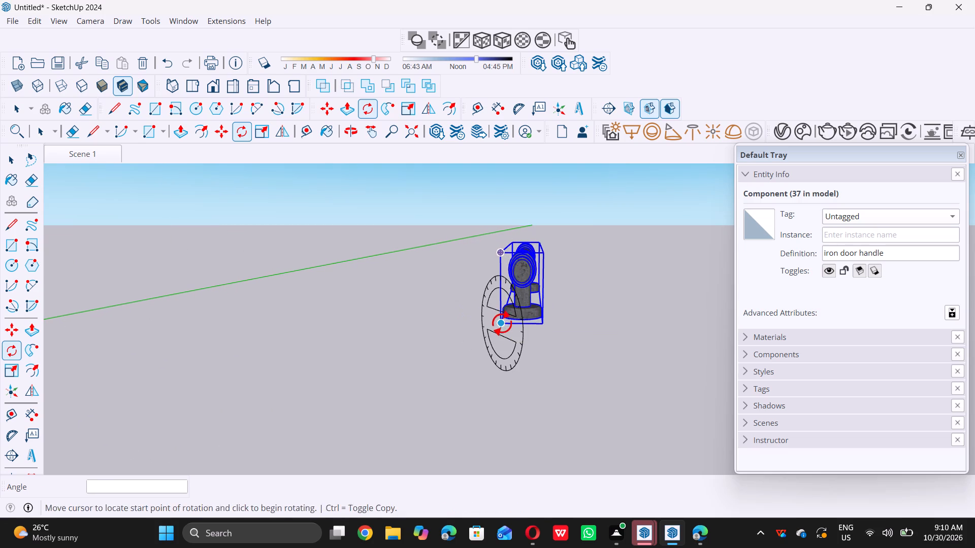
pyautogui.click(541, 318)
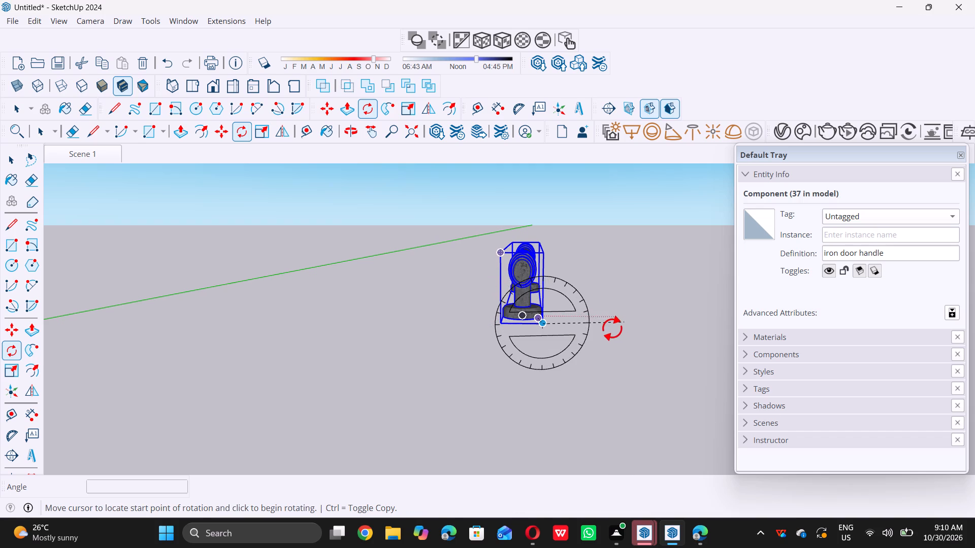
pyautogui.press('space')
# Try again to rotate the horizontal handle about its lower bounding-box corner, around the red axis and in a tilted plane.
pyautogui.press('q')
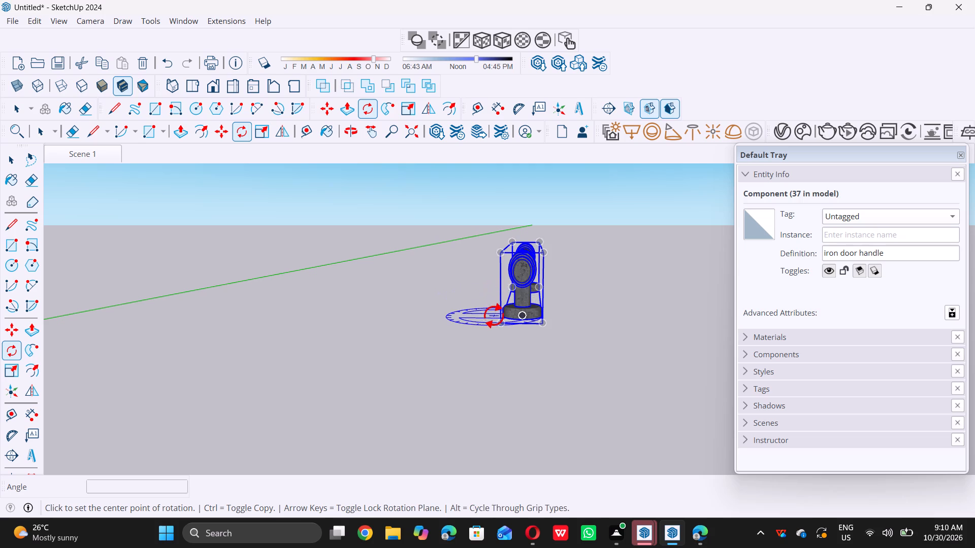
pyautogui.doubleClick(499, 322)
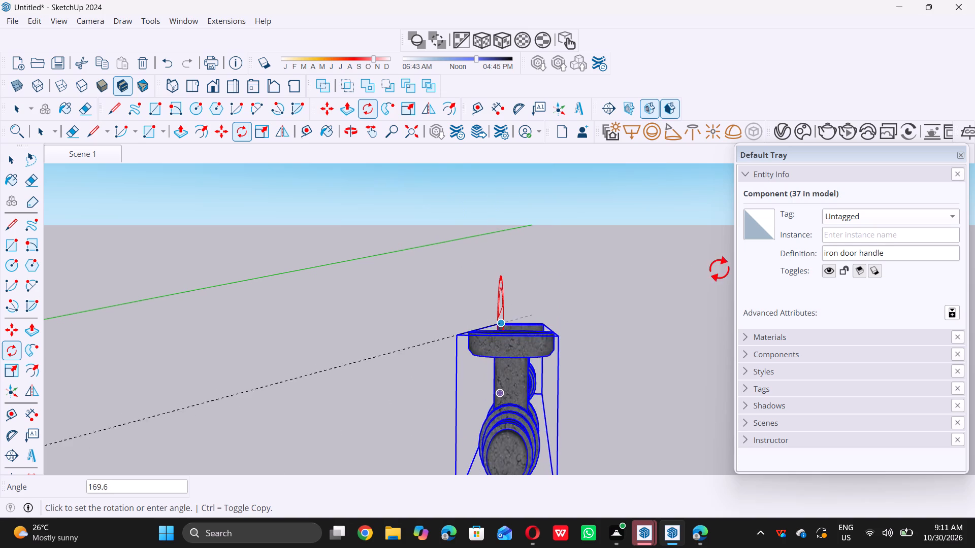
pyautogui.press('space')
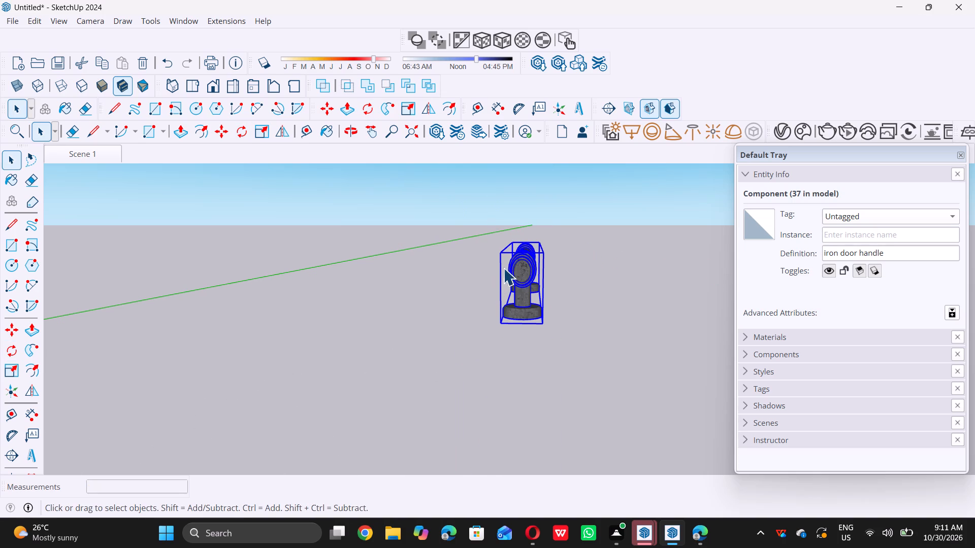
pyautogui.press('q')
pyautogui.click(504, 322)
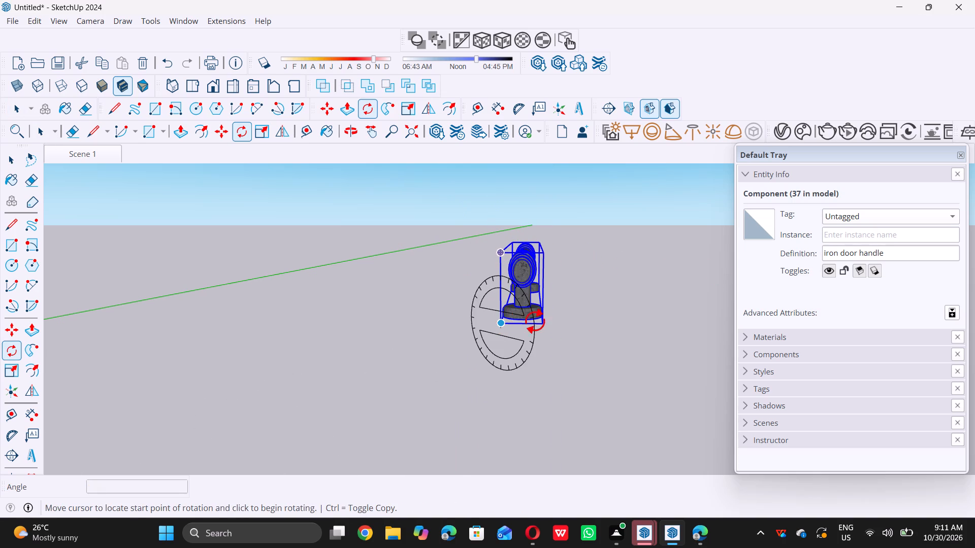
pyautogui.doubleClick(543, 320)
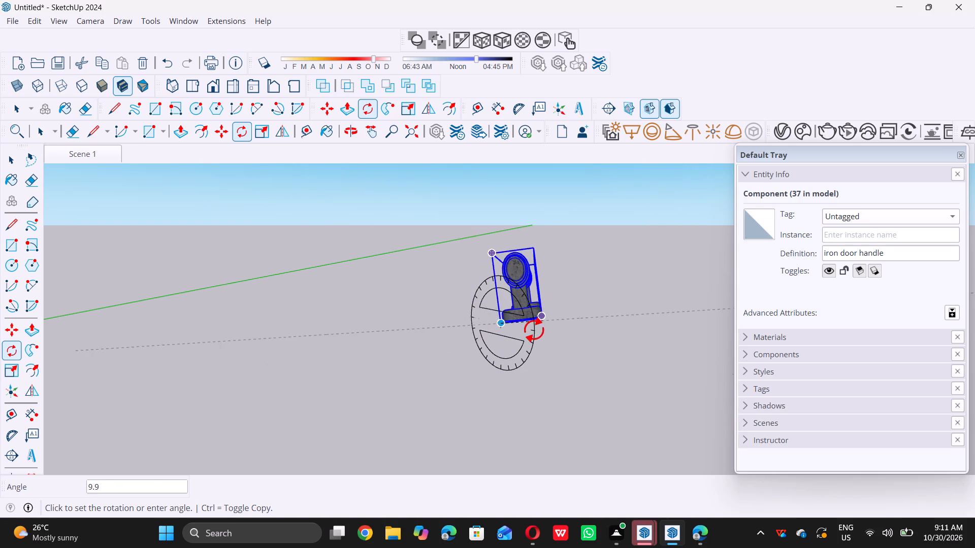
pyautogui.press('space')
# Undo the rotation that laid the loose iron door handle horizontal, keeping the handle selected.
pyautogui.scroll(-9, 539, 317)
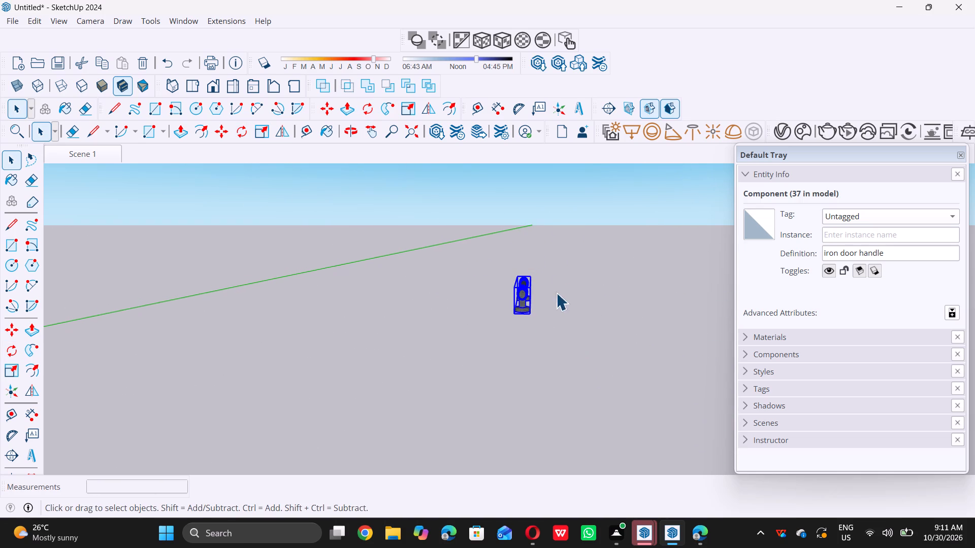
pyautogui.moveTo(556, 293); pyautogui.dragTo(254, 286, button='middle')
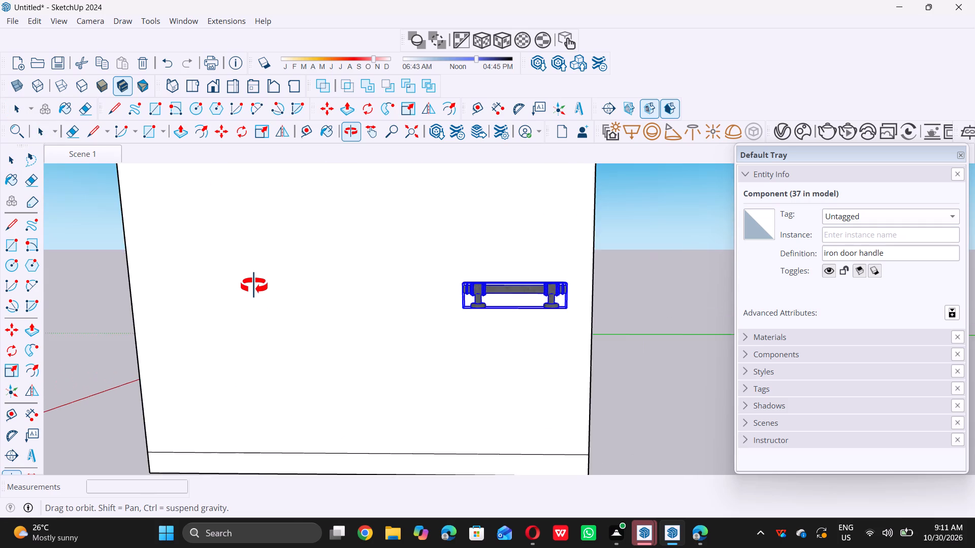
pyautogui.moveTo(254, 286); pyautogui.dragTo(536, 315, button='middle')
pyautogui.scroll(1, 534, 313)
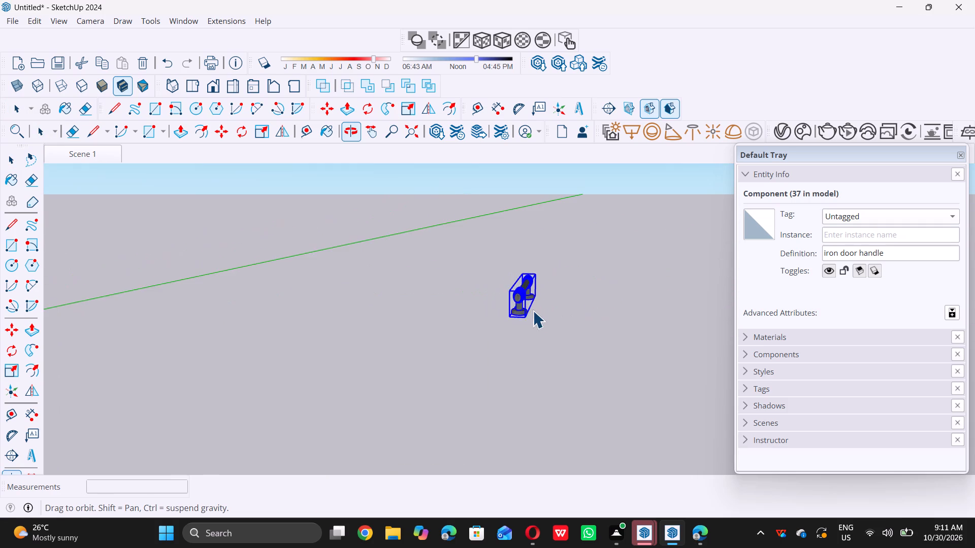
pyautogui.scroll(-20, 528, 310)
pyautogui.scroll(-5, 528, 310)
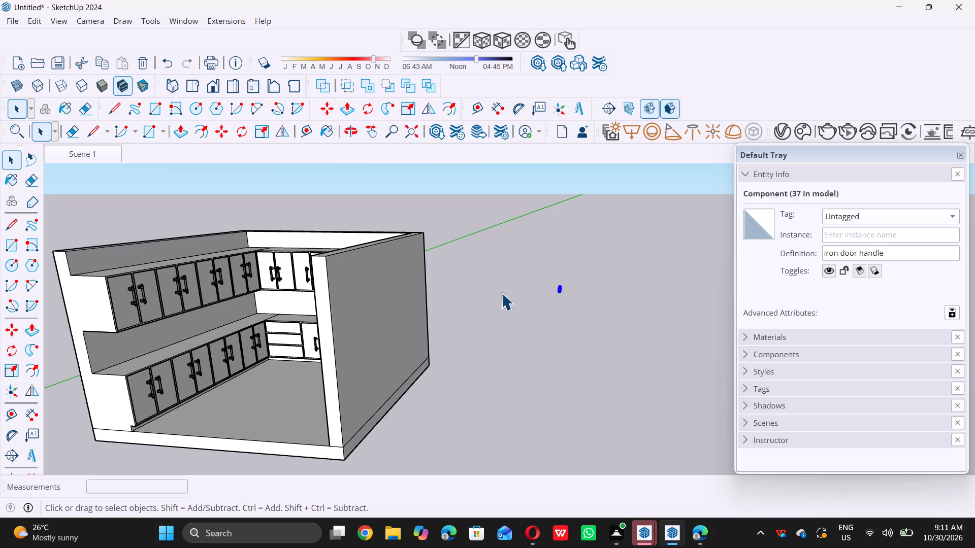
pyautogui.moveTo(501, 293); pyautogui.dragTo(554, 289, button='middle')
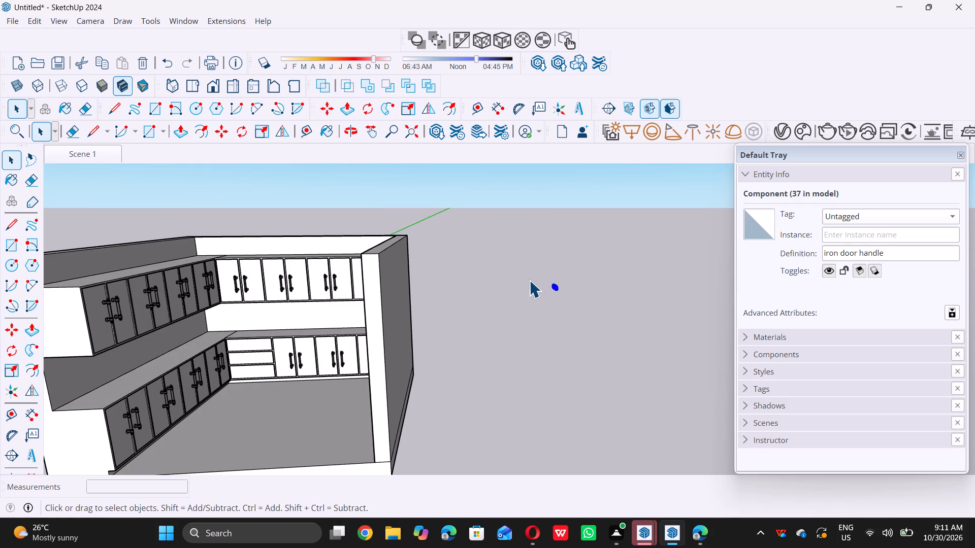
pyautogui.hotkey('ctrl', 'z')
pyautogui.hotkey('ctrl', 'z')
pyautogui.hotkey('ctrl', 'z')
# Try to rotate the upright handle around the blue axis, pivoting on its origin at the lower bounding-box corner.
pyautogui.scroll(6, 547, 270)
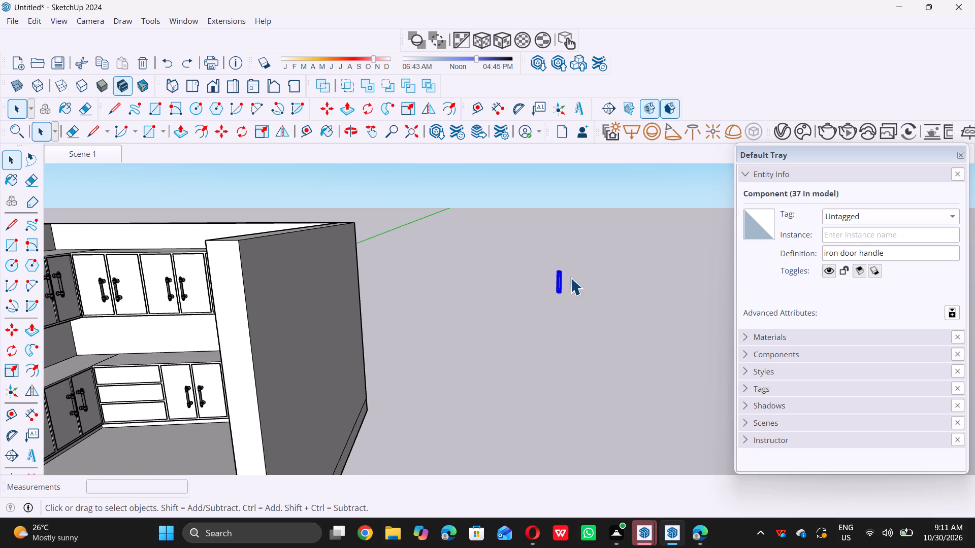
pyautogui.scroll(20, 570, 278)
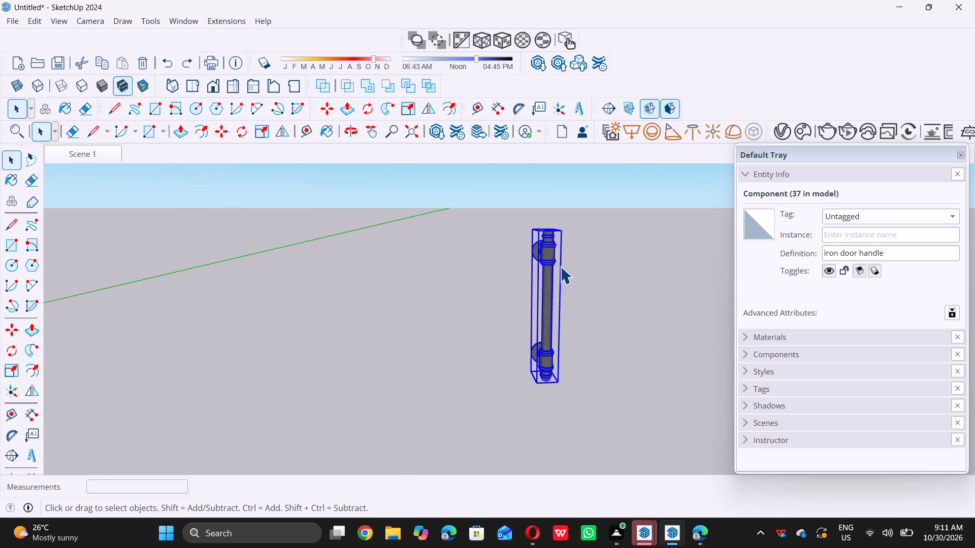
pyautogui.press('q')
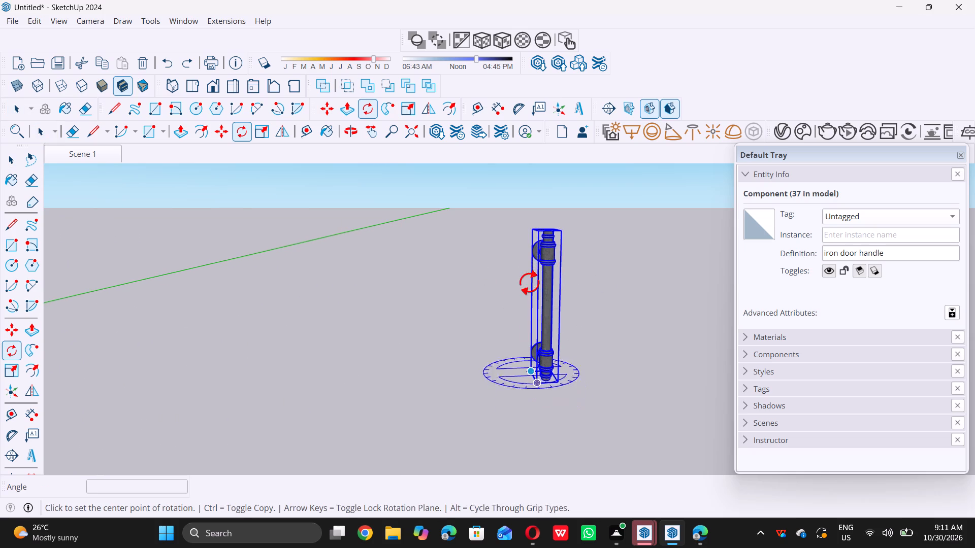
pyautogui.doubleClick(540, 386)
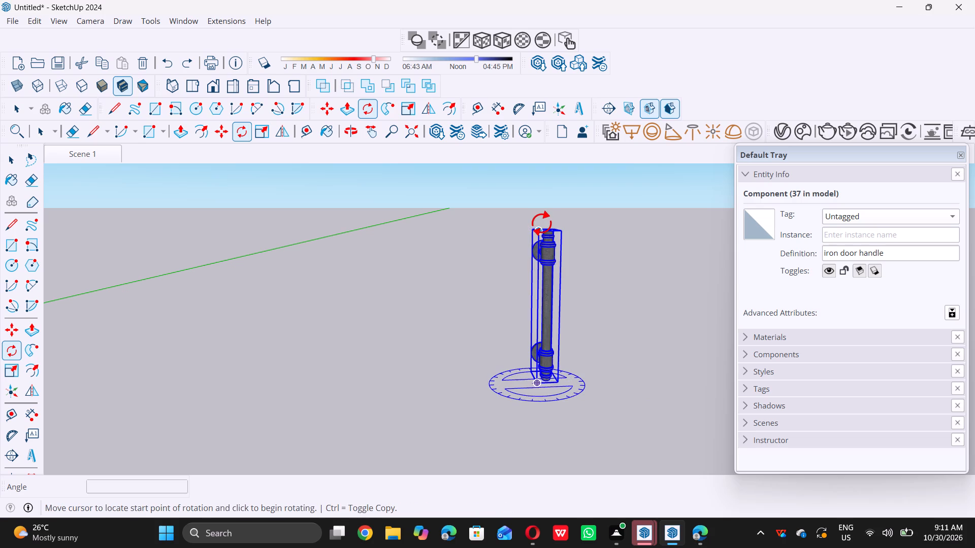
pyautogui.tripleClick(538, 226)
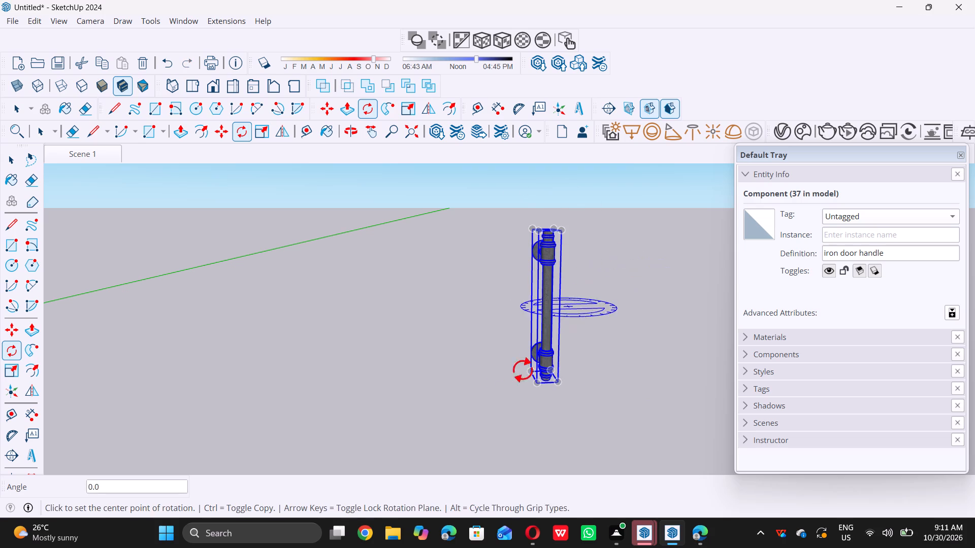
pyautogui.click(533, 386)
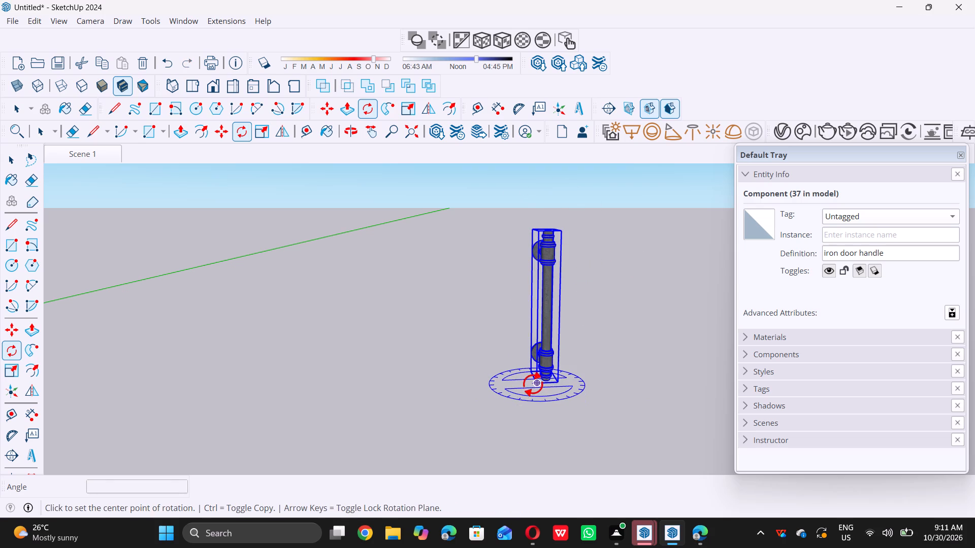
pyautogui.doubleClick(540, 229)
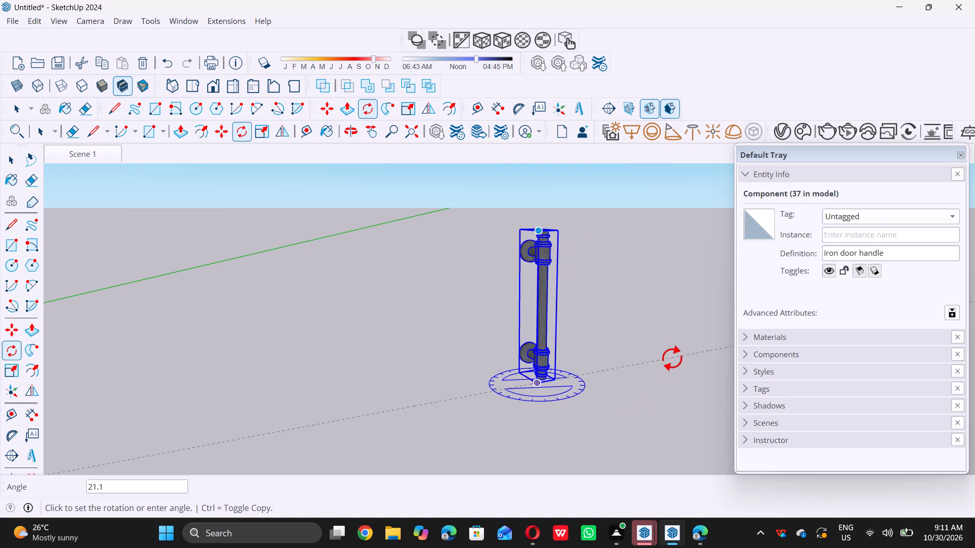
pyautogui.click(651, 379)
# Rotate the upright handle 90° sideways to lie horizontal, pivoting on its lower bounding-box corner with the upper corner as start point.
pyautogui.scroll(-3, 449, 359)
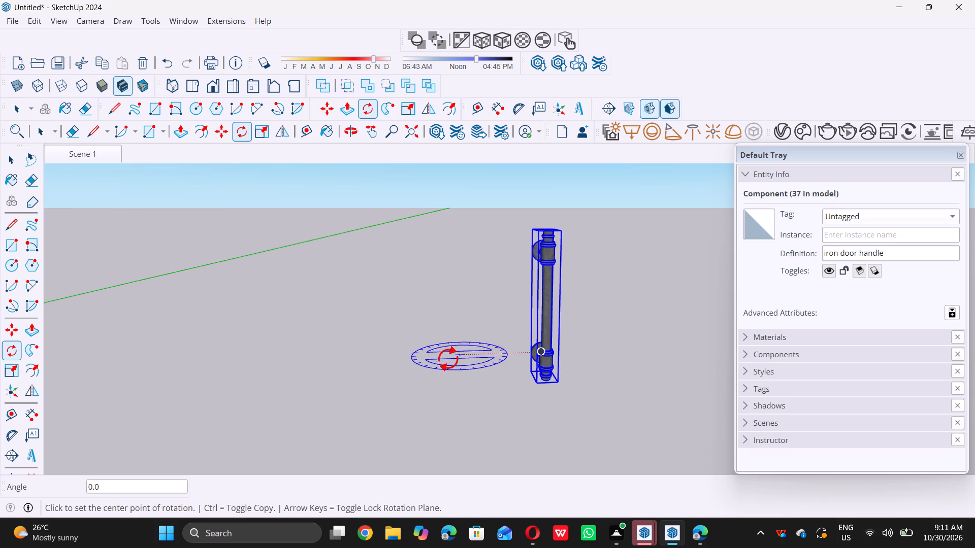
pyautogui.scroll(-3, 448, 359)
pyautogui.moveTo(458, 380); pyautogui.dragTo(427, 361, button='middle')
pyautogui.scroll(6, 503, 310)
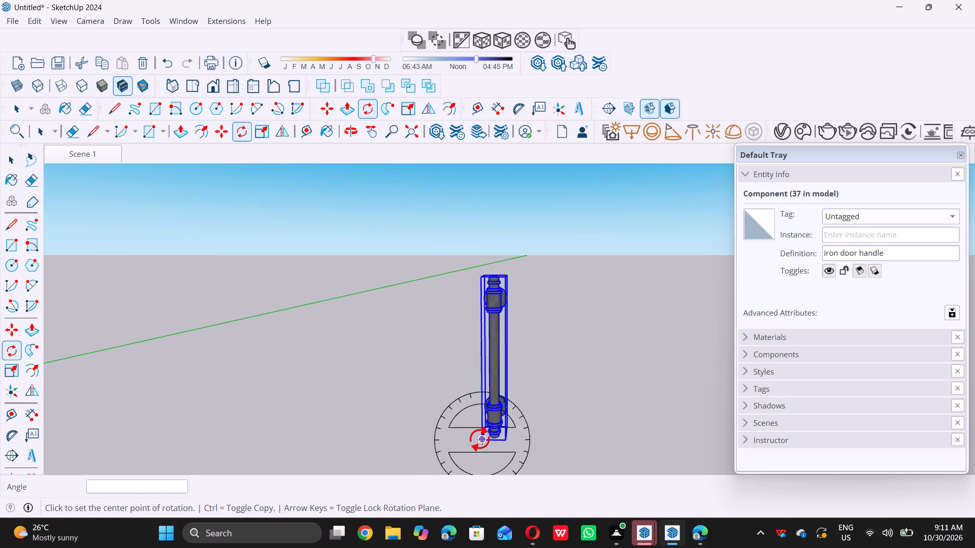
pyautogui.doubleClick(479, 438)
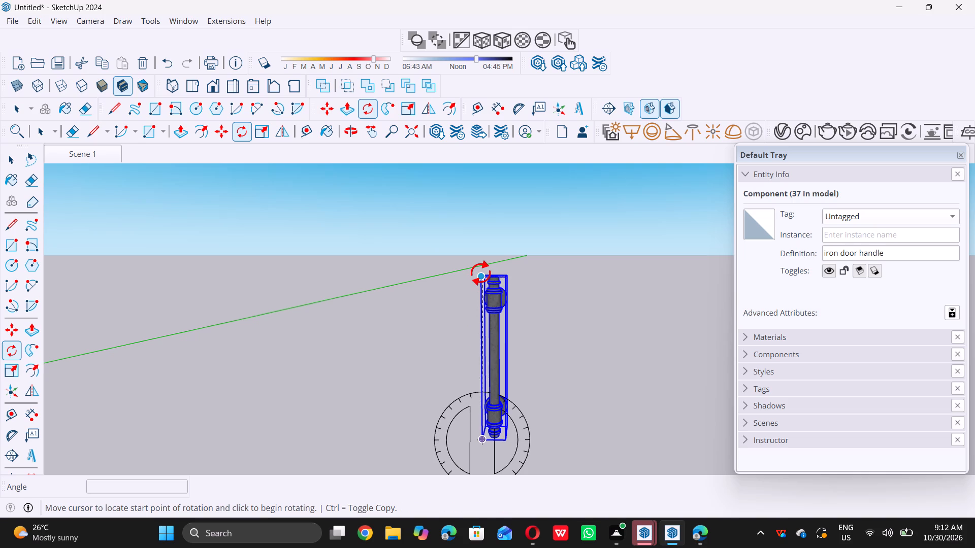
pyautogui.doubleClick(480, 273)
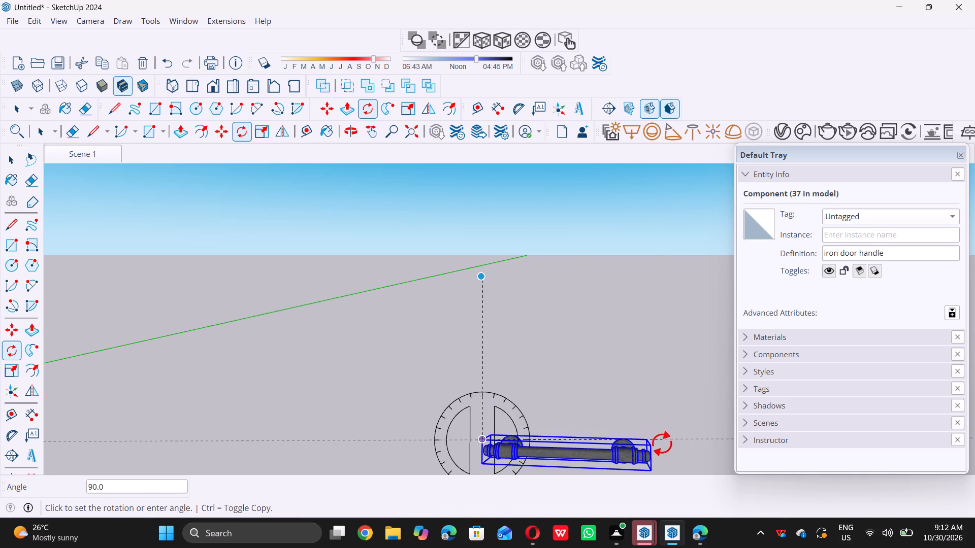
pyautogui.scroll(-4, 657, 433)
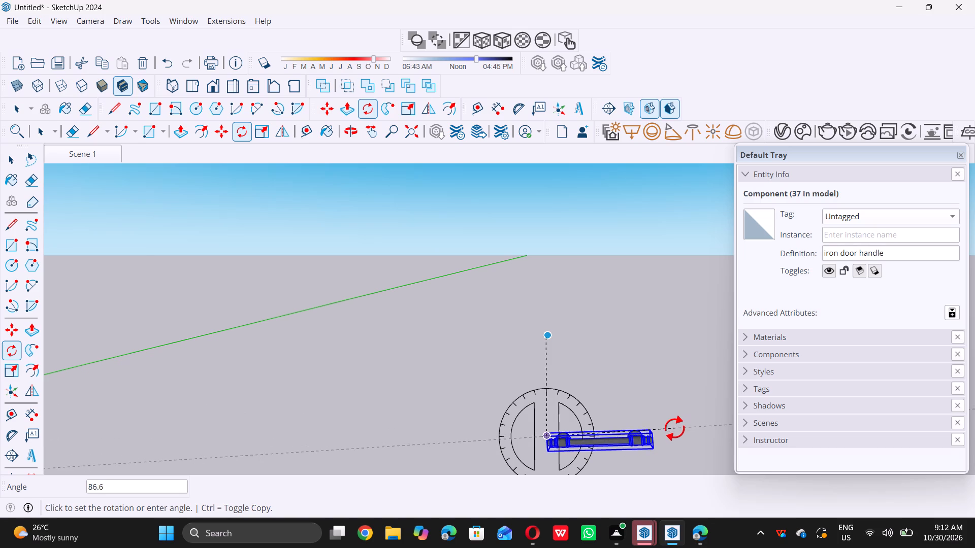
pyautogui.scroll(-7, 673, 428)
pyautogui.scroll(7, 679, 432)
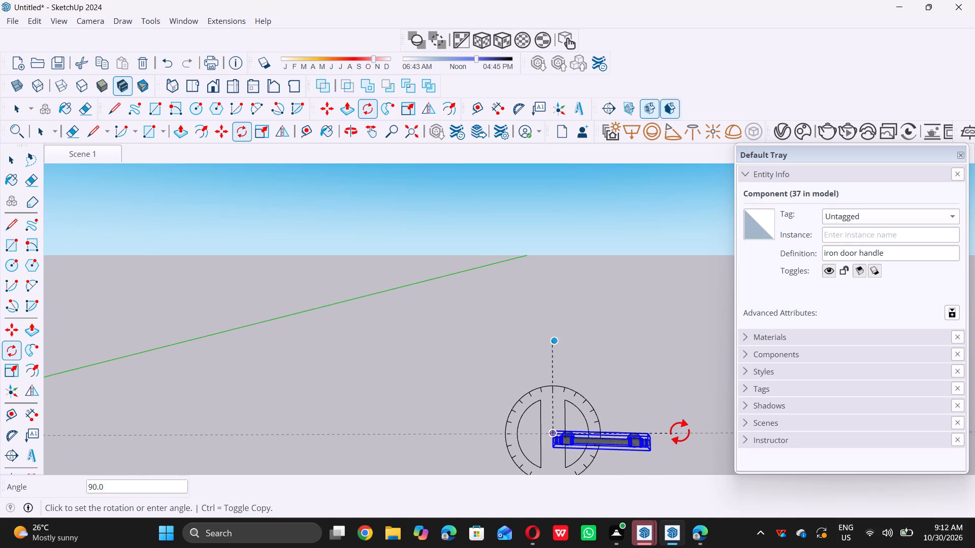
pyautogui.scroll(3, 679, 432)
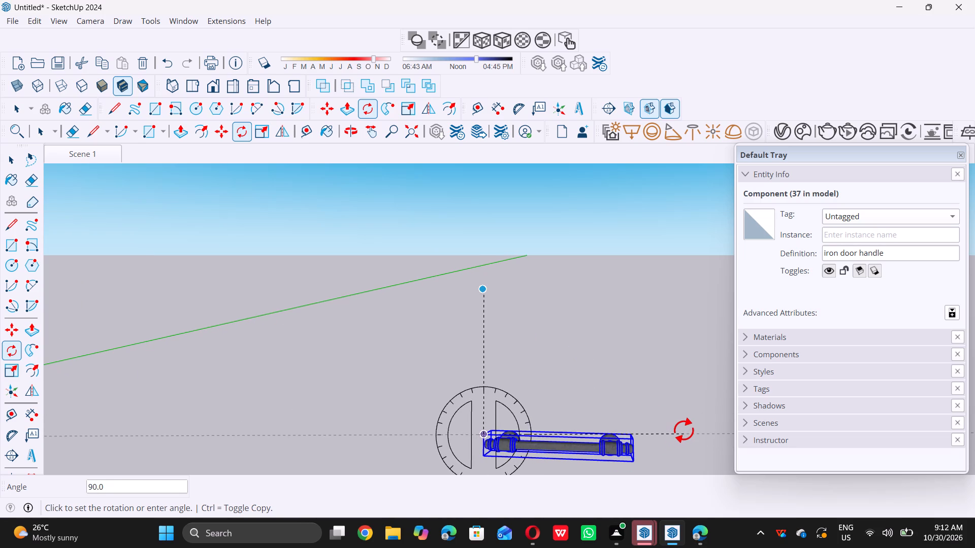
pyautogui.doubleClick(684, 430)
pyautogui.press('space')
pyautogui.scroll(-6, 483, 294)
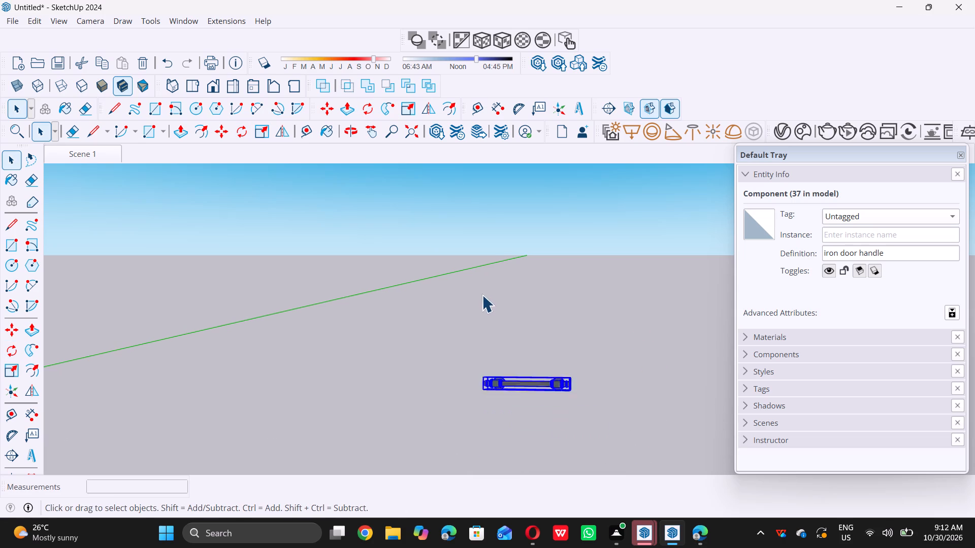
# Move the loose horizontal iron door handle by its upper bounding-box corner onto the front of the top drawer.
pyautogui.moveTo(485, 334); pyautogui.dragTo(490, 367, button='middle')
pyautogui.scroll(5, 490, 367)
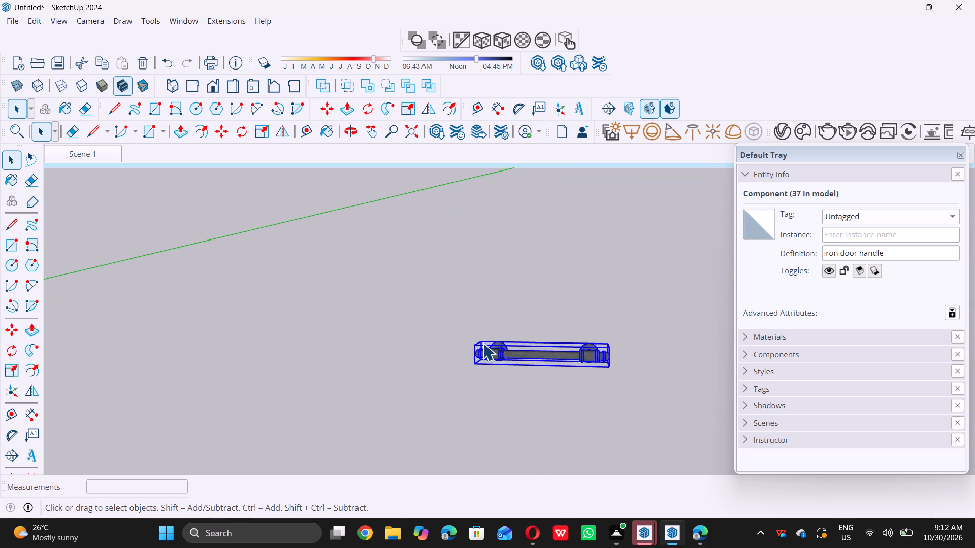
pyautogui.scroll(5, 483, 343)
pyautogui.press('m')
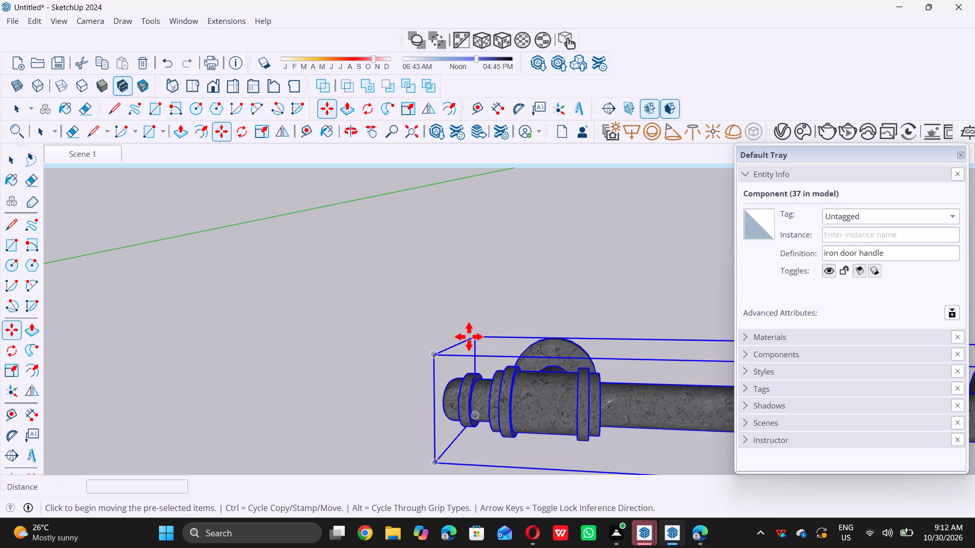
pyautogui.doubleClick(472, 335)
pyautogui.scroll(-11, 472, 334)
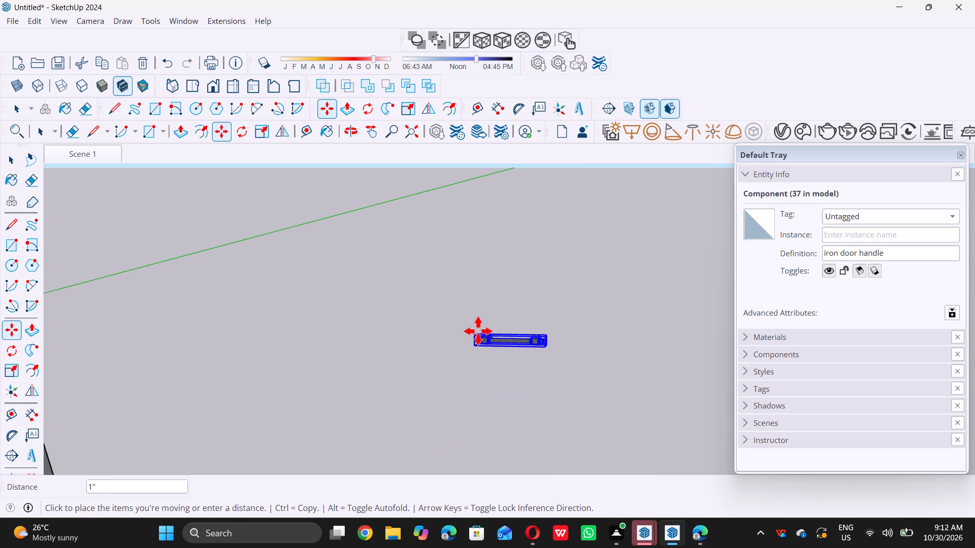
pyautogui.scroll(-20, 478, 331)
pyautogui.scroll(-5, 478, 331)
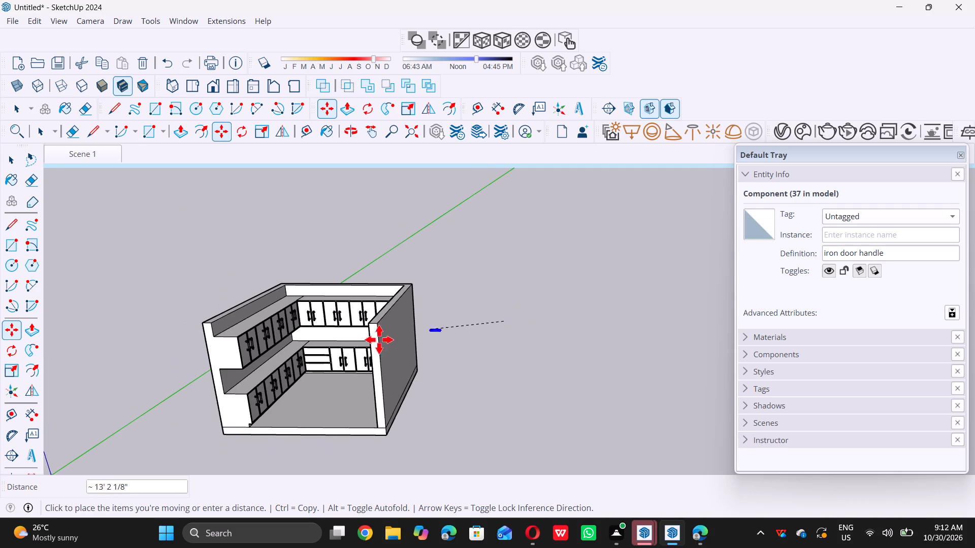
pyautogui.scroll(5, 278, 369)
pyautogui.scroll(9, 323, 354)
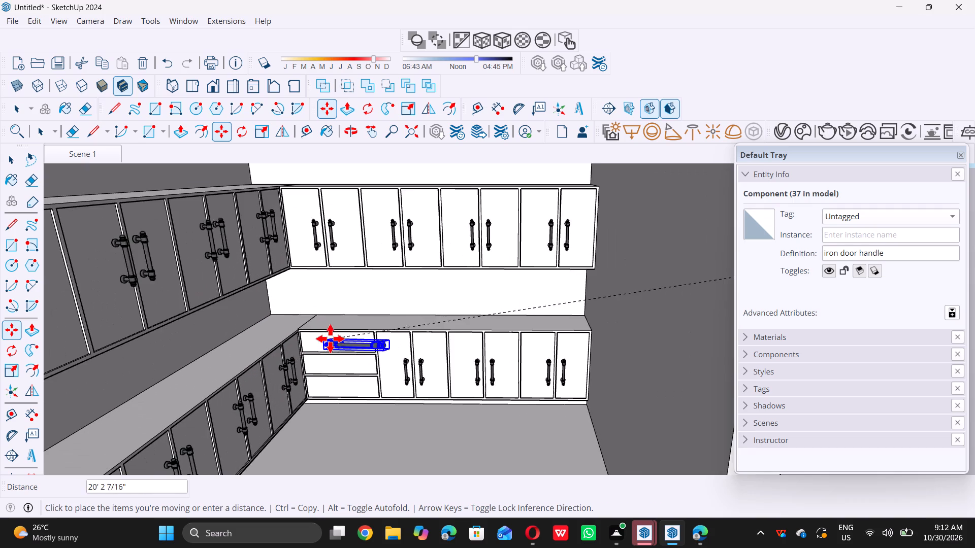
pyautogui.scroll(13, 329, 341)
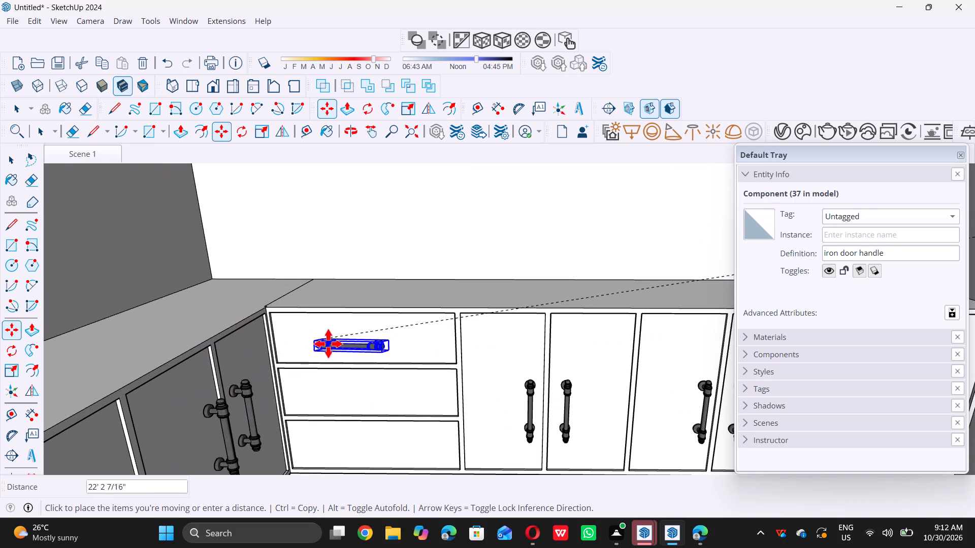
pyautogui.moveTo(332, 345); pyautogui.dragTo(334, 359, button='middle')
pyautogui.middleClick(334, 359)
pyautogui.scroll(9, 329, 353)
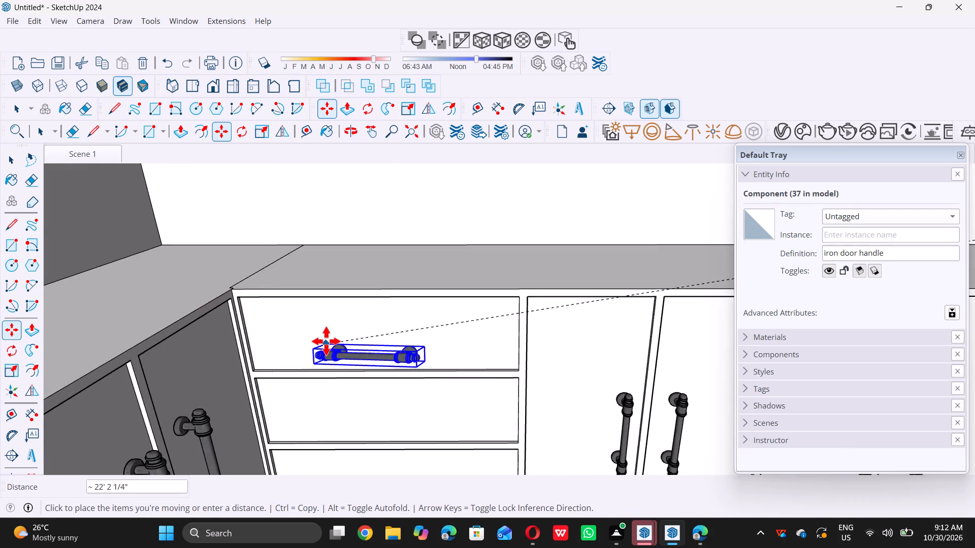
pyautogui.click(326, 327)
# Nudge the handle about 1/8" by its far back bounding-box corner to adjust its position against the top drawer front.
pyautogui.moveTo(379, 277); pyautogui.dragTo(361, 336, button='middle')
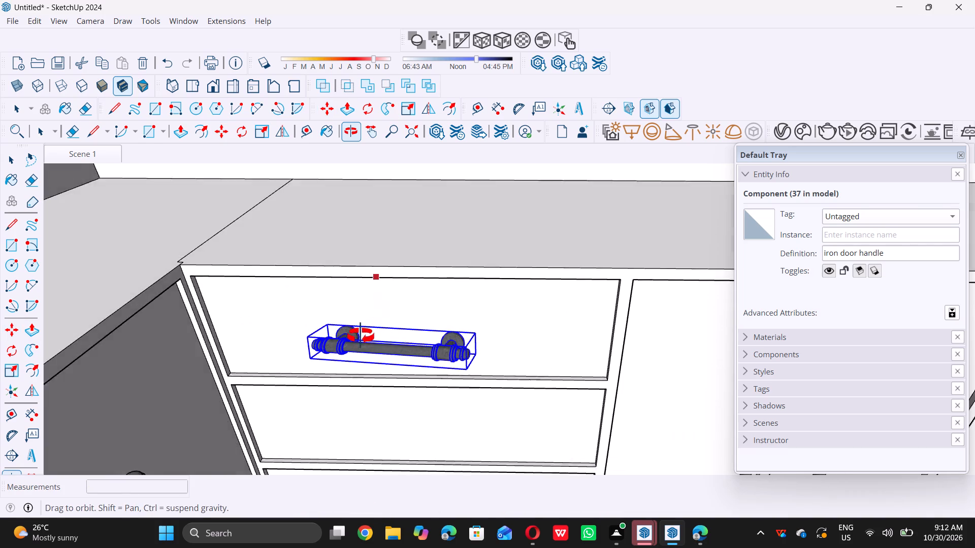
pyautogui.moveTo(361, 336); pyautogui.dragTo(332, 376, button='middle')
pyautogui.middleClick(314, 406)
pyautogui.moveTo(314, 411); pyautogui.dragTo(313, 419, button='middle')
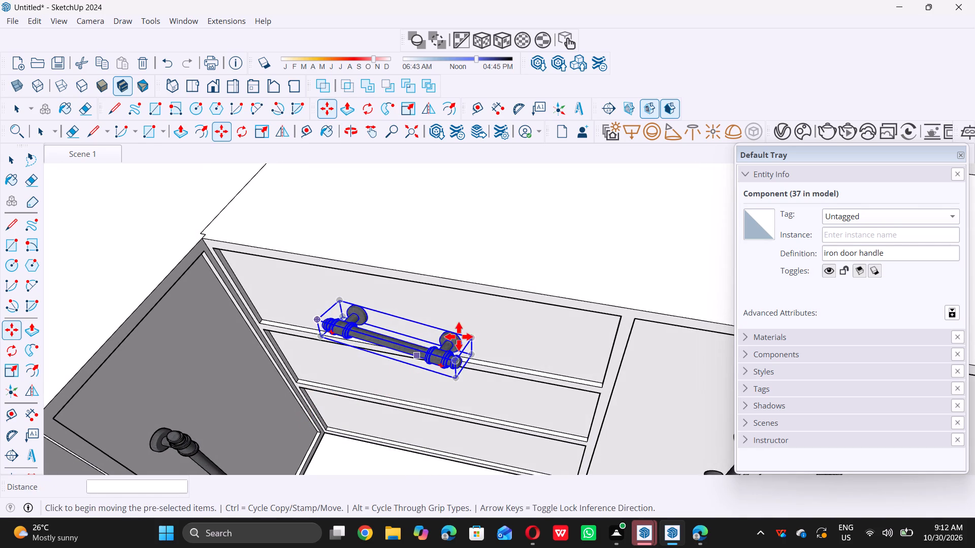
pyautogui.moveTo(465, 332); pyautogui.dragTo(454, 370, button='middle')
pyautogui.scroll(5, 450, 355)
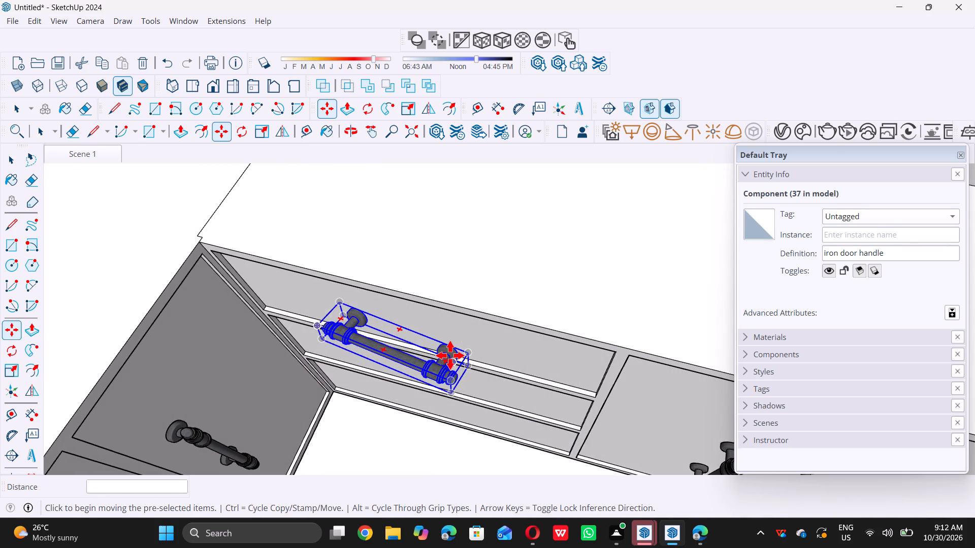
pyautogui.scroll(6, 450, 355)
pyautogui.click(498, 353)
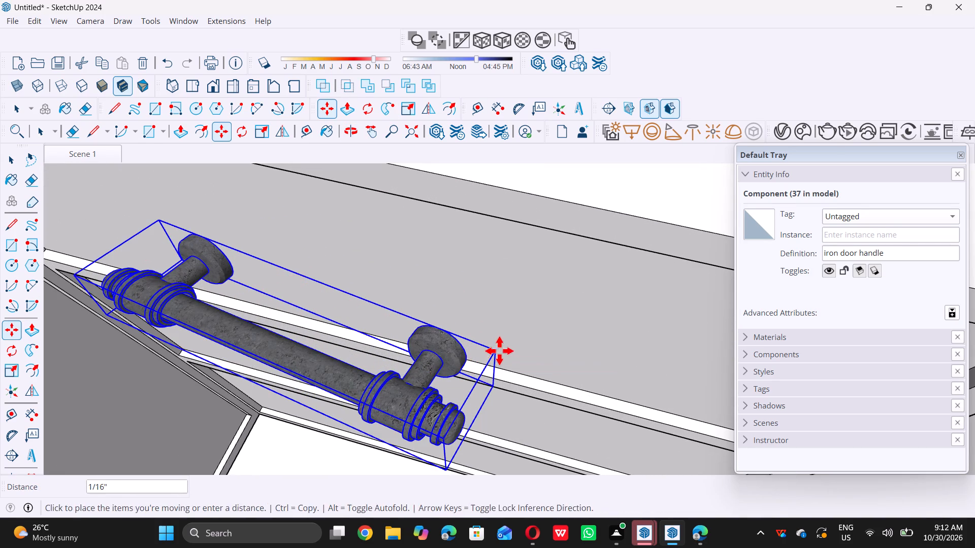
pyautogui.click(502, 349)
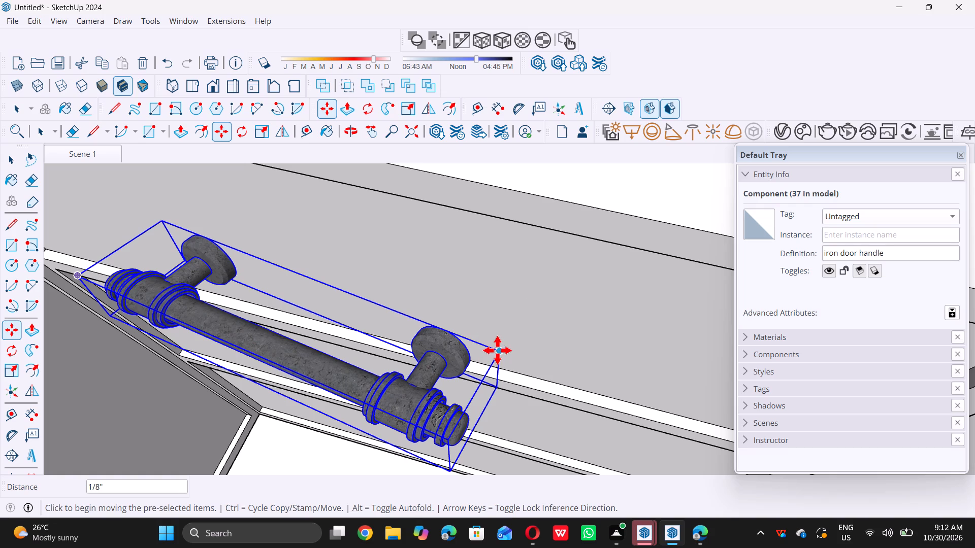
pyautogui.doubleClick(499, 350)
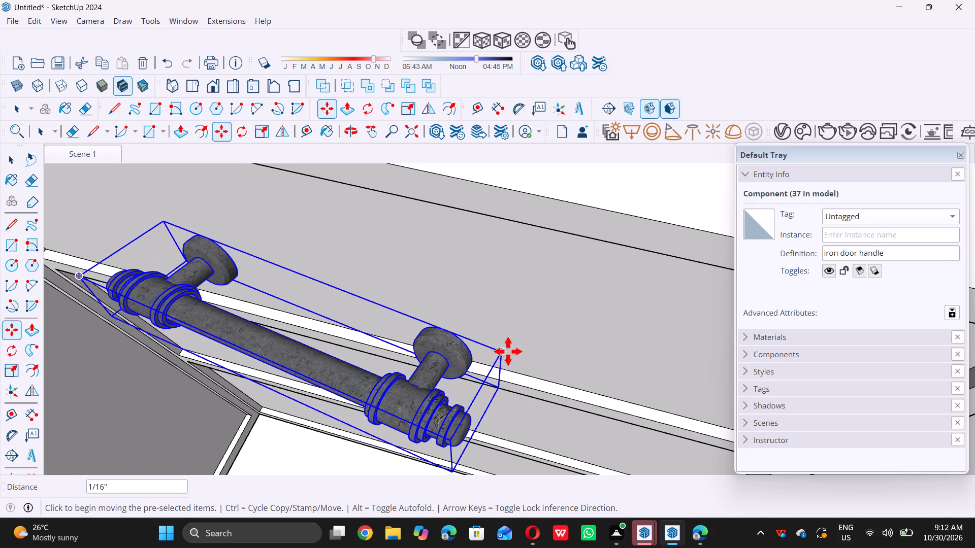
pyautogui.click(502, 352)
pyautogui.click(505, 348)
pyautogui.moveTo(510, 342); pyautogui.dragTo(515, 335)
pyautogui.moveTo(515, 334); pyautogui.dragTo(517, 326)
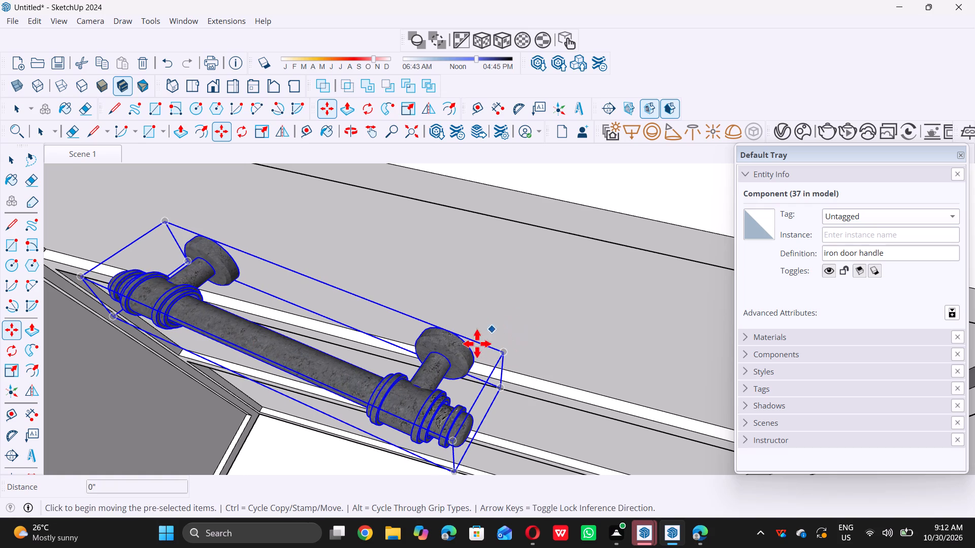
pyautogui.scroll(-19, 477, 353)
pyautogui.scroll(-6, 499, 343)
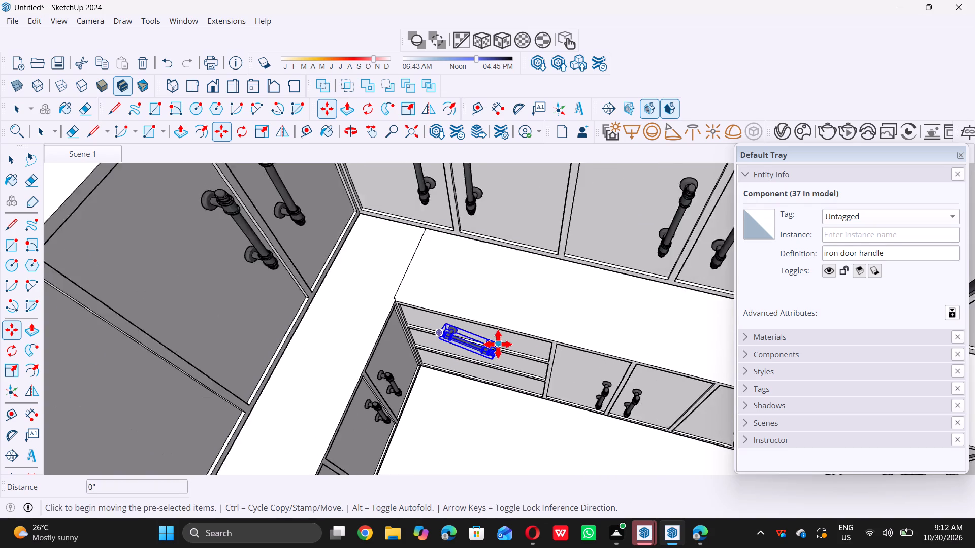
pyautogui.scroll(-4, 498, 344)
pyautogui.press('space')
# Copy the handle from the top drawer to the middle drawer, using the matching upper corners of both drawer fronts as reference points.
pyautogui.scroll(-9, 498, 340)
pyautogui.moveTo(515, 350); pyautogui.dragTo(540, 265, button='middle')
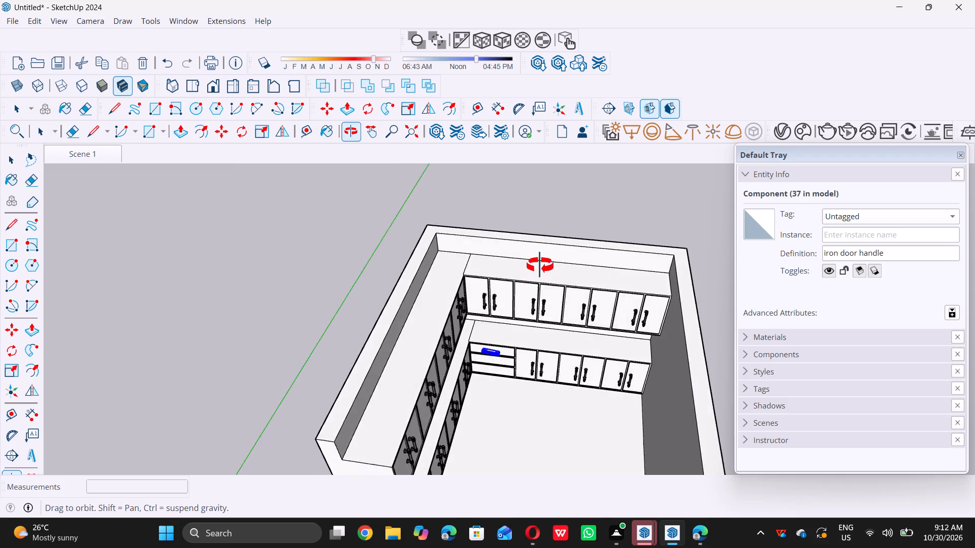
pyautogui.moveTo(540, 265); pyautogui.dragTo(540, 255, button='middle')
pyautogui.moveTo(419, 375); pyautogui.dragTo(448, 295, button='middle')
pyautogui.middleClick(447, 293)
pyautogui.scroll(1, 446, 293)
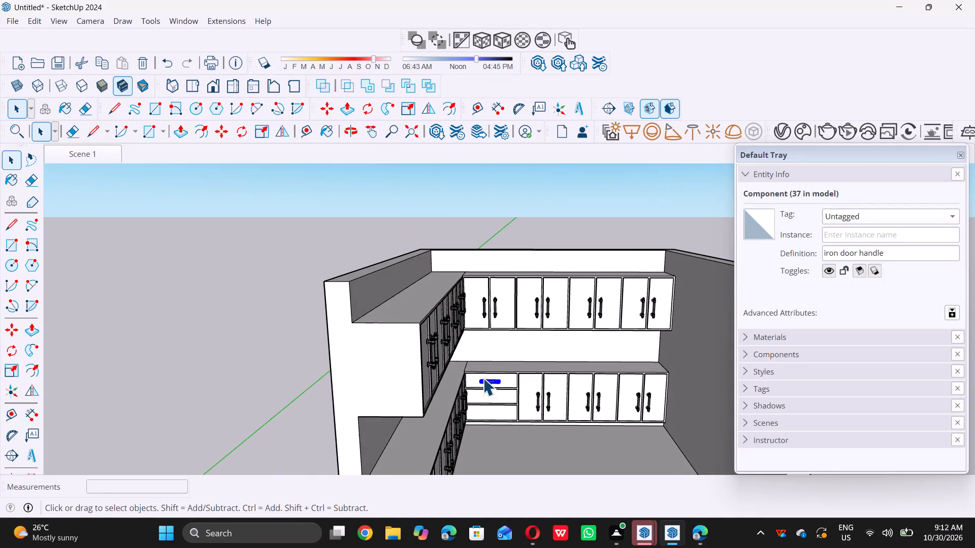
pyautogui.scroll(-1, 486, 381)
pyautogui.moveTo(486, 378); pyautogui.dragTo(476, 335, button='middle')
pyautogui.middleClick(476, 334)
pyautogui.scroll(1, 476, 334)
pyautogui.scroll(6, 482, 381)
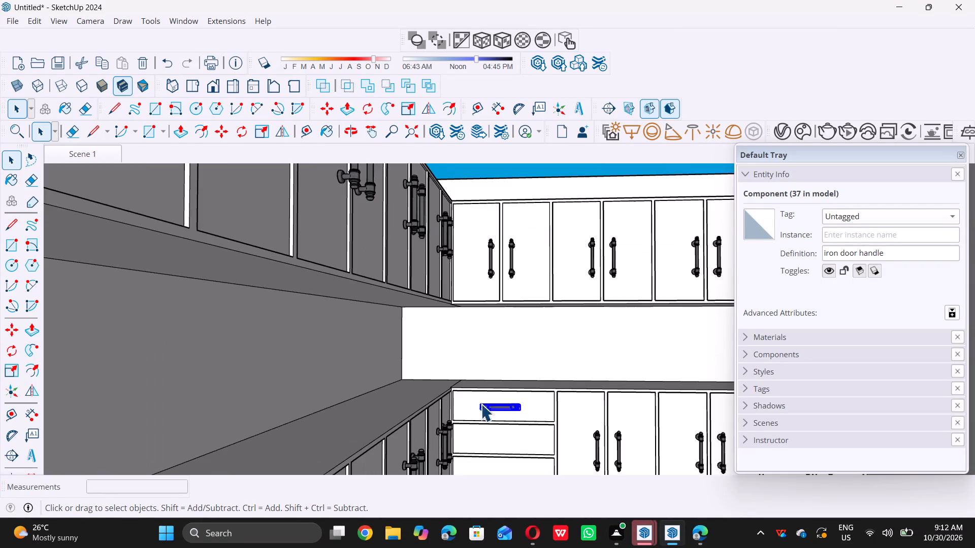
pyautogui.scroll(5, 474, 415)
pyautogui.scroll(4, 442, 369)
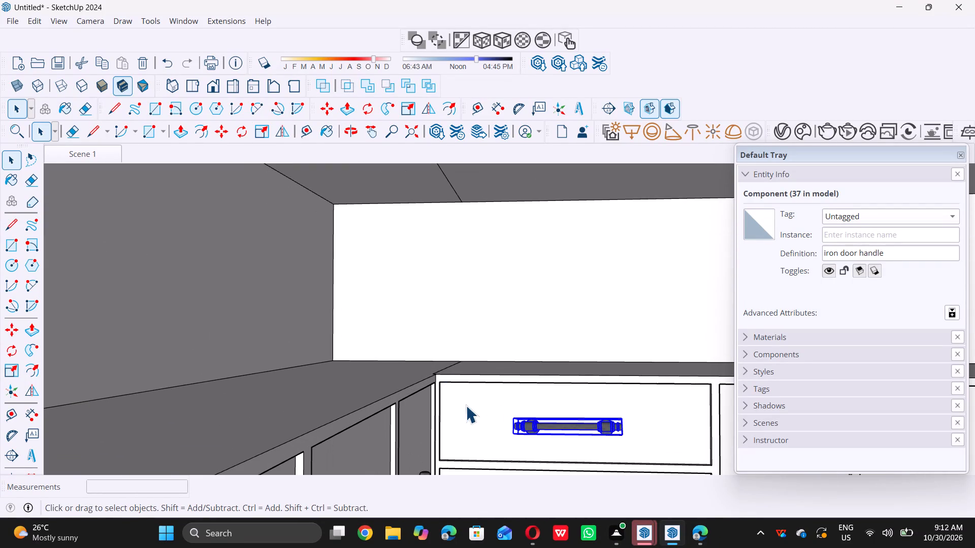
pyautogui.press('m')
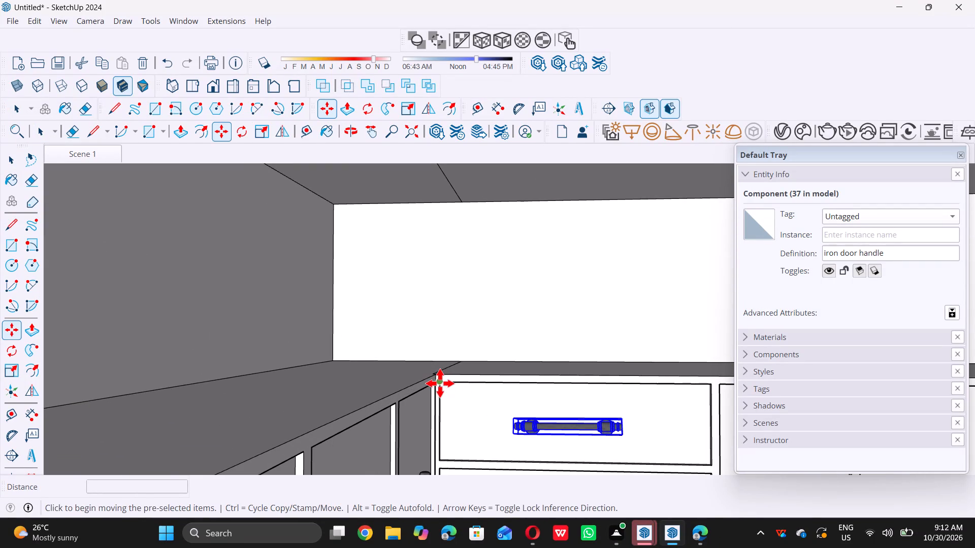
pyautogui.click(440, 383)
pyautogui.scroll(-12, 439, 382)
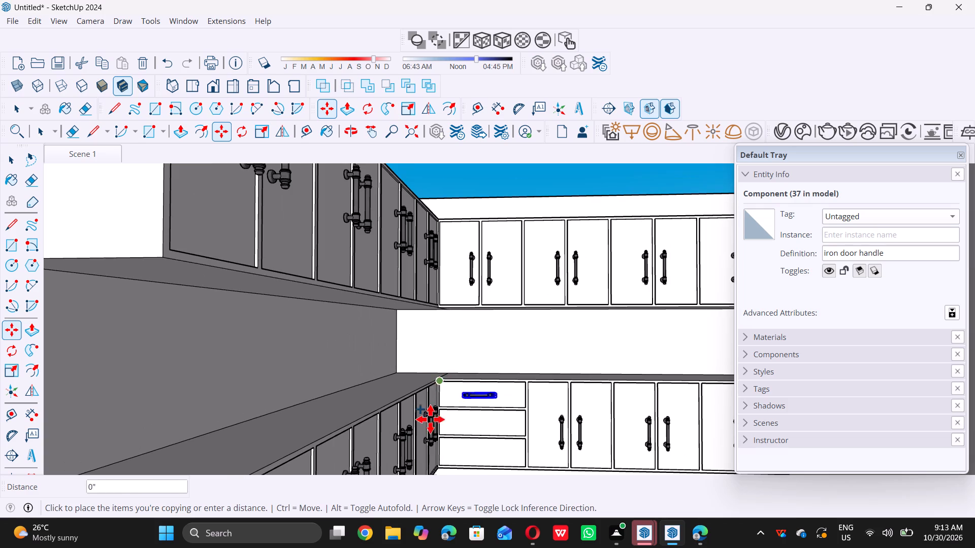
pyautogui.scroll(13, 440, 423)
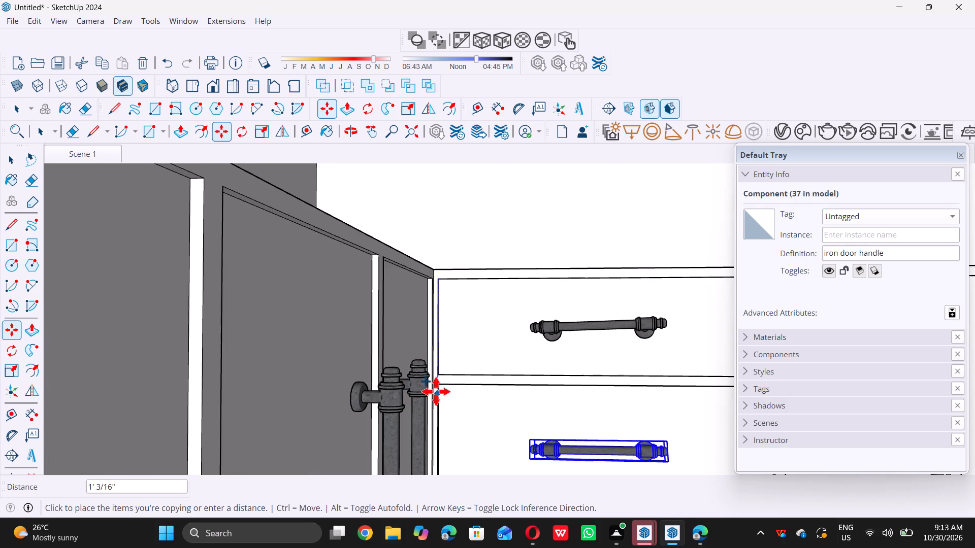
pyautogui.click(438, 384)
# Copy the middle drawer's handle down to the bottom drawer, using the matching upper corners of both drawer fronts.
pyautogui.click(438, 384)
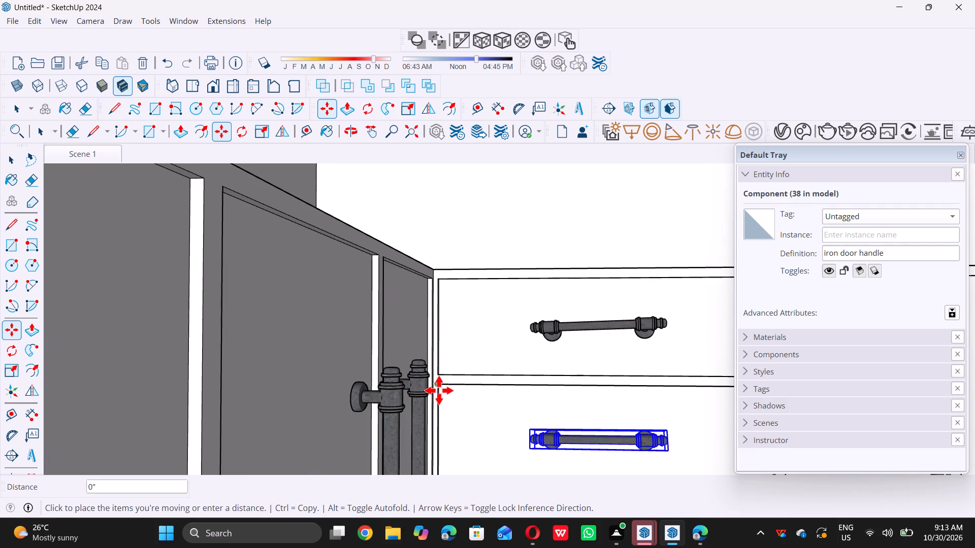
pyautogui.scroll(-13, 436, 428)
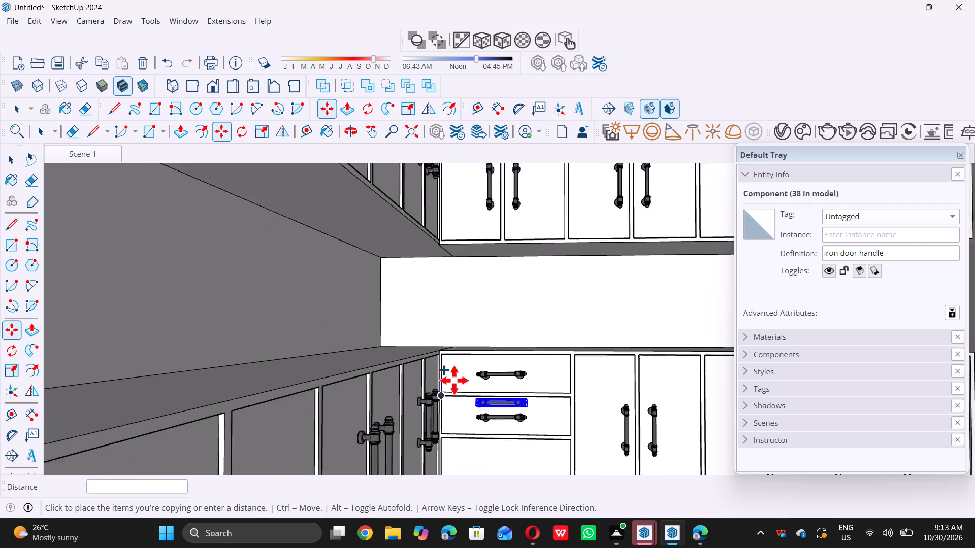
pyautogui.scroll(9, 446, 437)
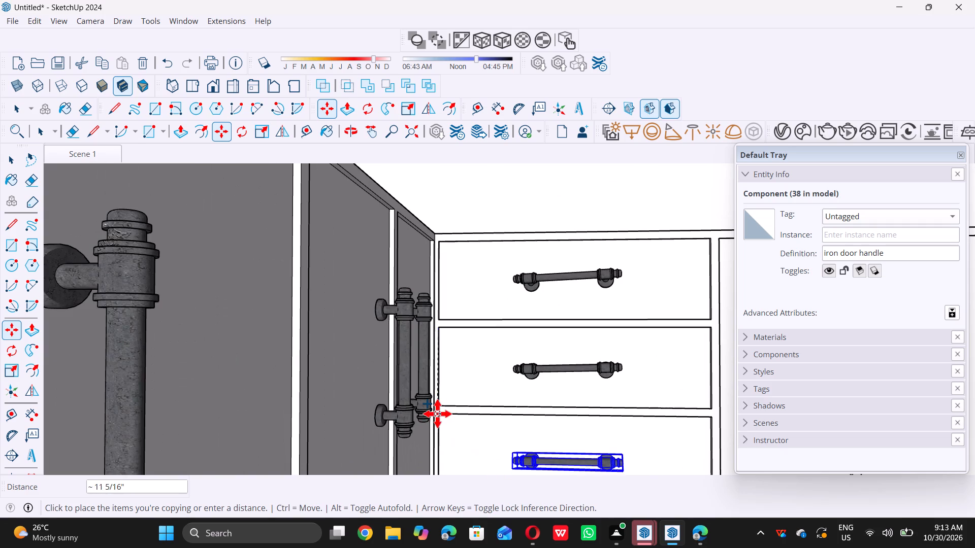
pyautogui.click(437, 413)
pyautogui.press('space')
# Clear the selection and examine the handles across all the kitchen's cabinet and drawer fronts.
pyautogui.scroll(-2, 457, 432)
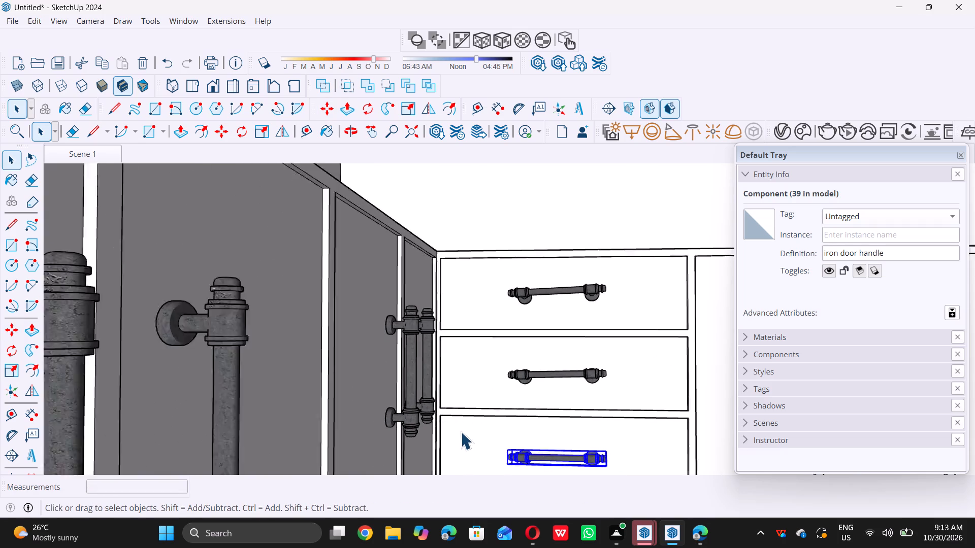
pyautogui.scroll(-19, 461, 432)
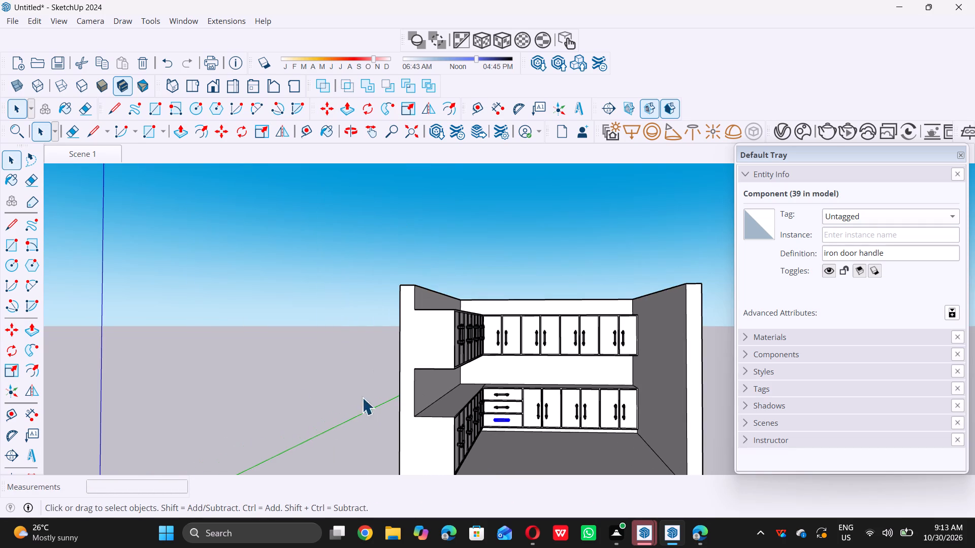
pyautogui.click(255, 386)
pyautogui.moveTo(475, 368); pyautogui.dragTo(362, 396, button='middle')
pyautogui.middleClick(362, 396)
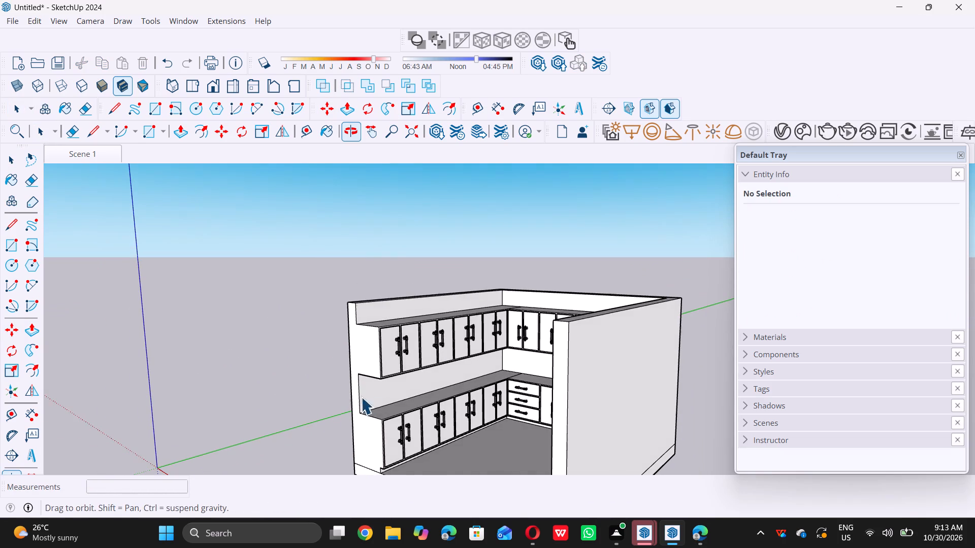
pyautogui.scroll(3, 451, 370)
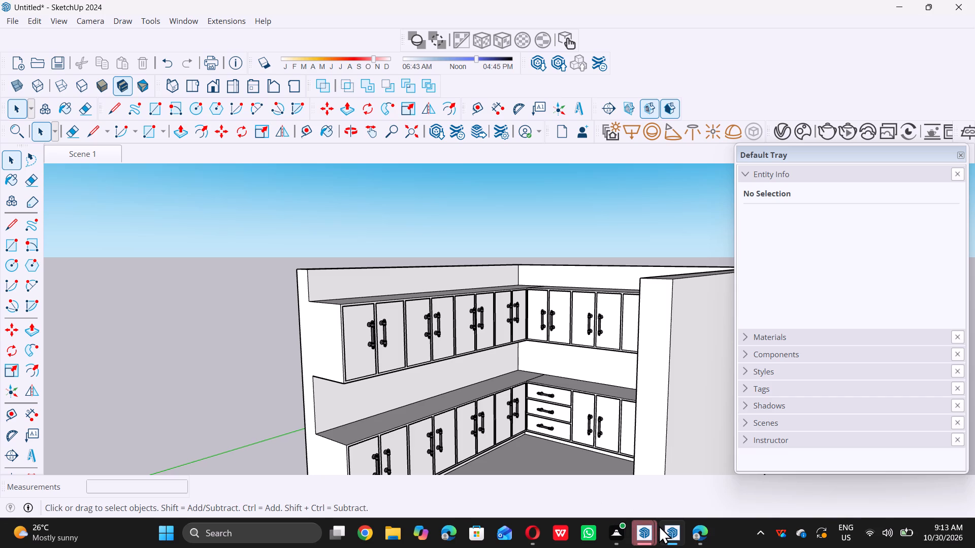
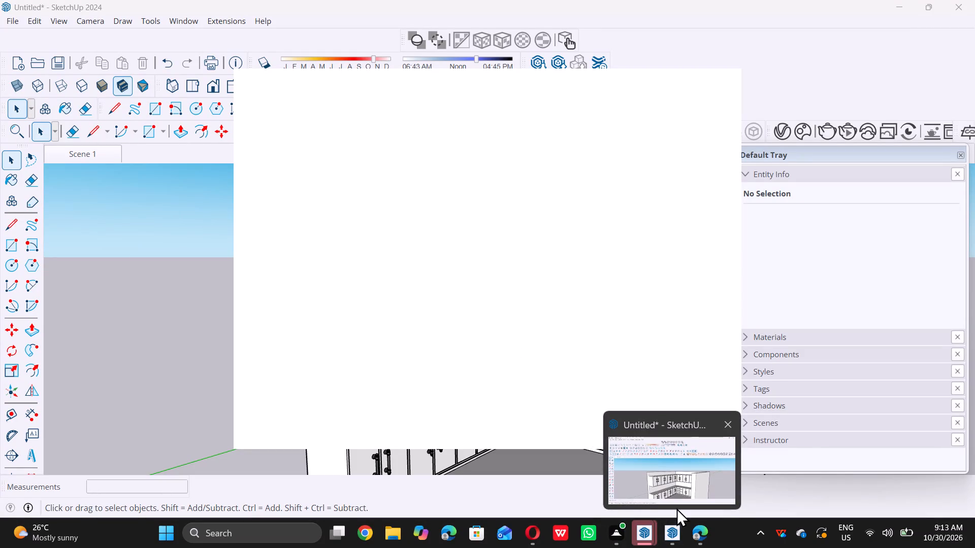
# Return to the untitled kitchen model and start saving it as a new file in the Desktop's vinod folder.
pyautogui.click(679, 477)
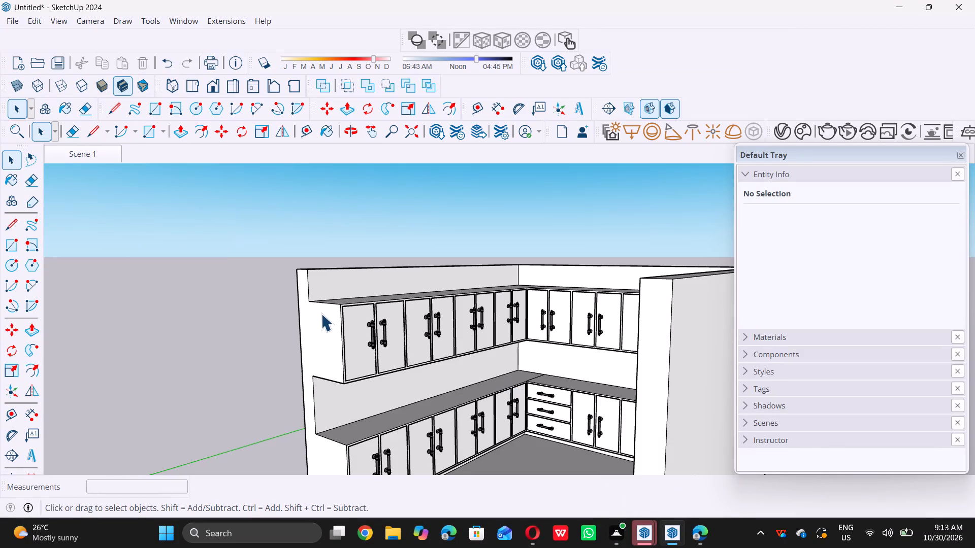
pyautogui.scroll(-4, 321, 314)
pyautogui.scroll(-4, 288, 287)
pyautogui.moveTo(370, 326); pyautogui.dragTo(469, 327, button='middle')
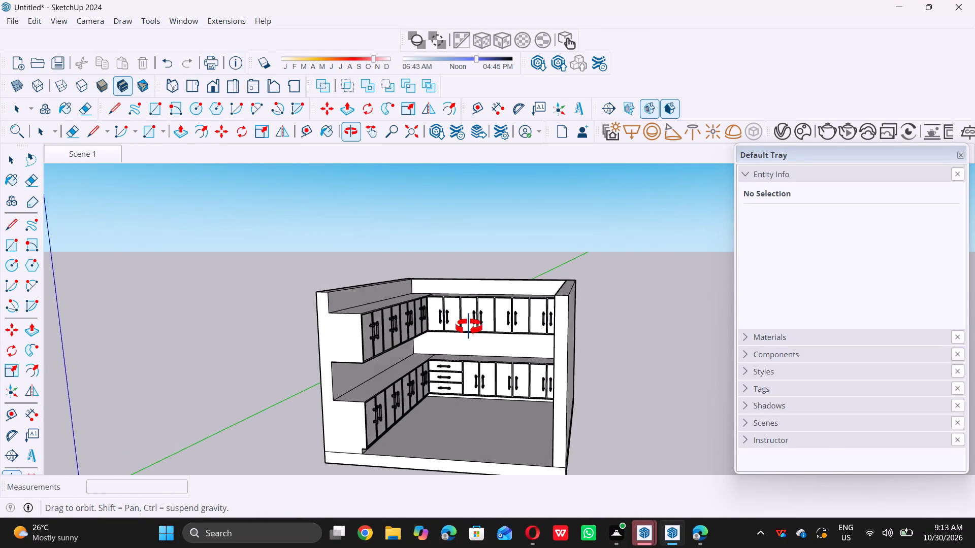
pyautogui.moveTo(469, 327); pyautogui.dragTo(469, 326, button='middle')
pyautogui.click(7, 22)
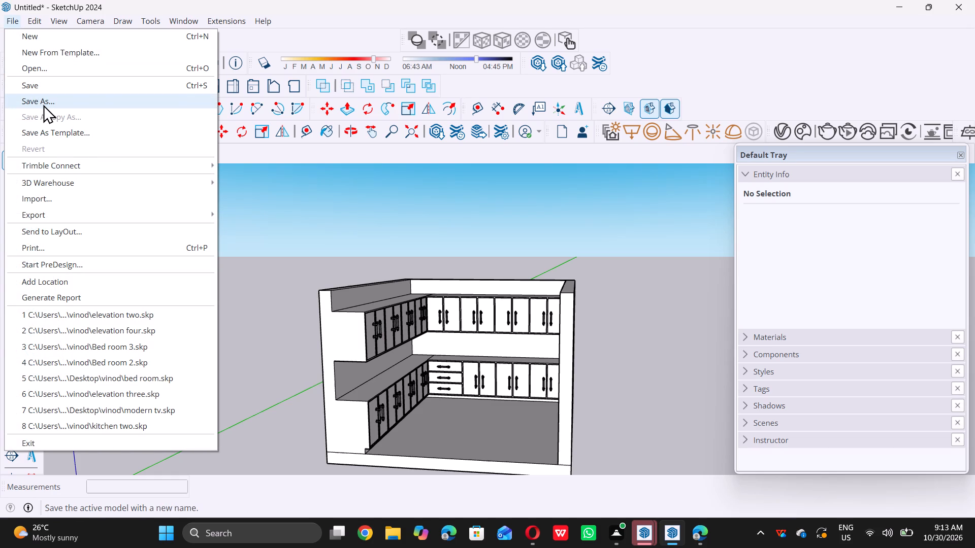
pyautogui.doubleClick(43, 105)
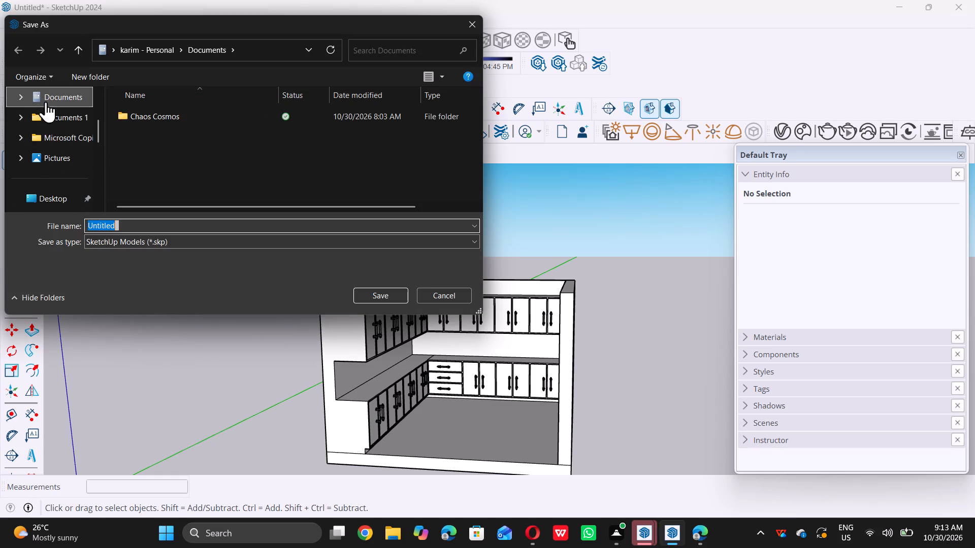
pyautogui.click(55, 194)
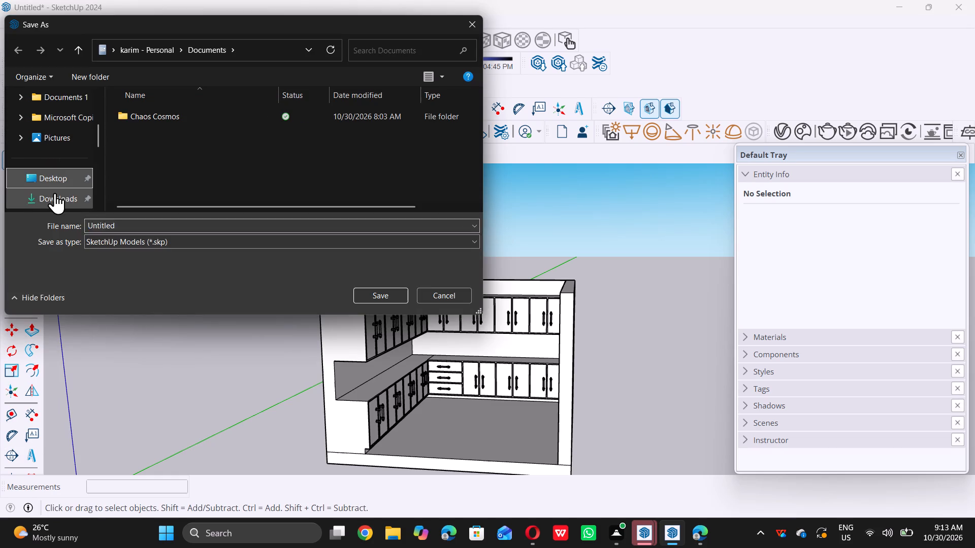
pyautogui.tripleClick(170, 120)
pyautogui.click(170, 120)
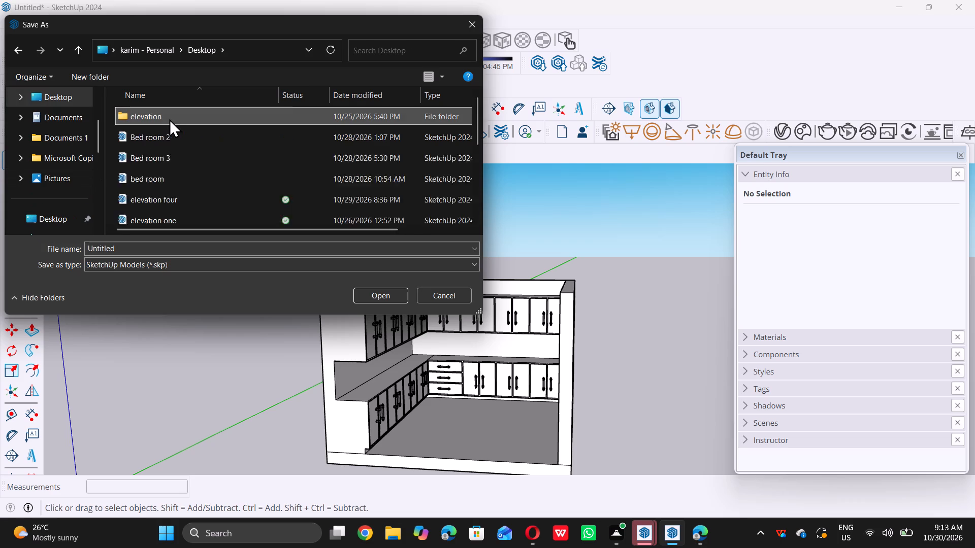
pyautogui.click(18, 50)
pyautogui.scroll(-1, 212, 160)
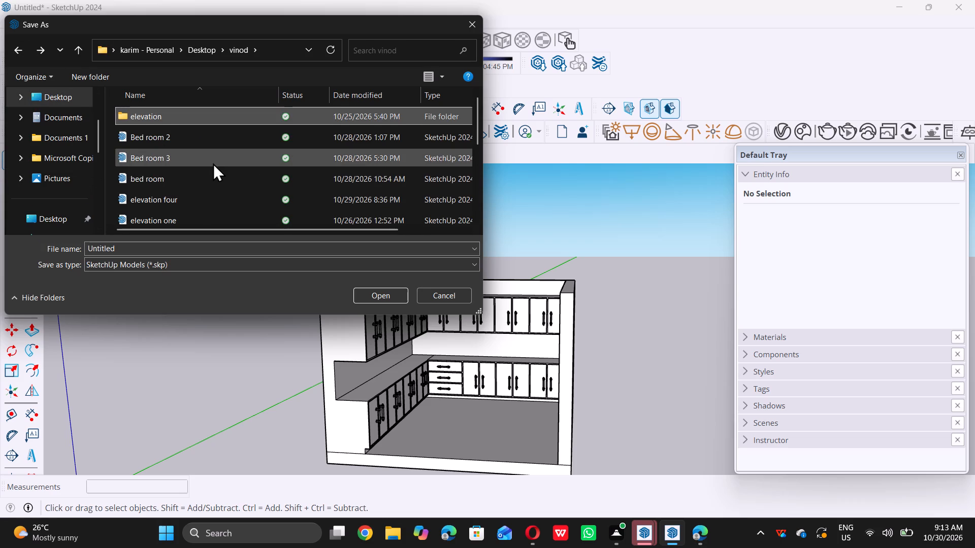
pyautogui.scroll(-3, 213, 163)
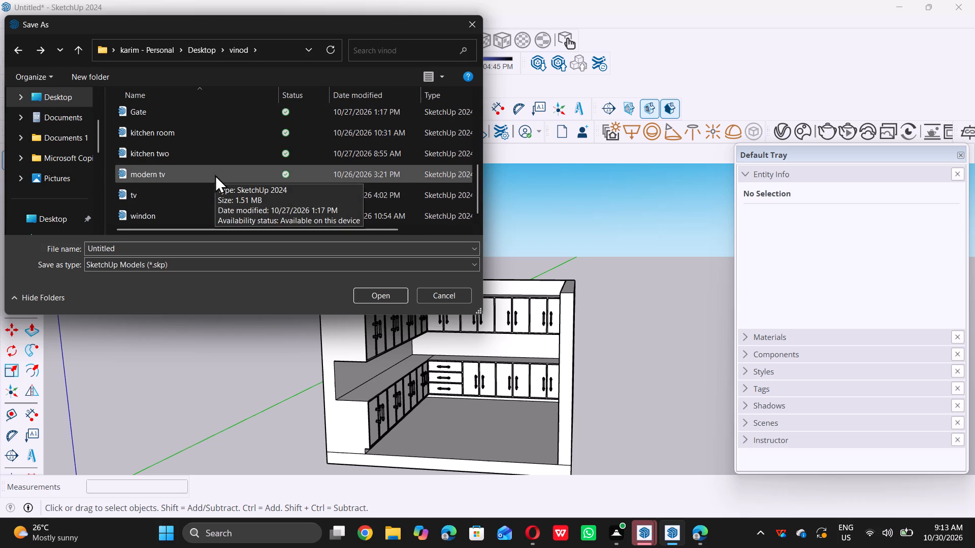
# Name the file kitchen three and save it as a SketchUp model.
pyautogui.doubleClick(196, 250)
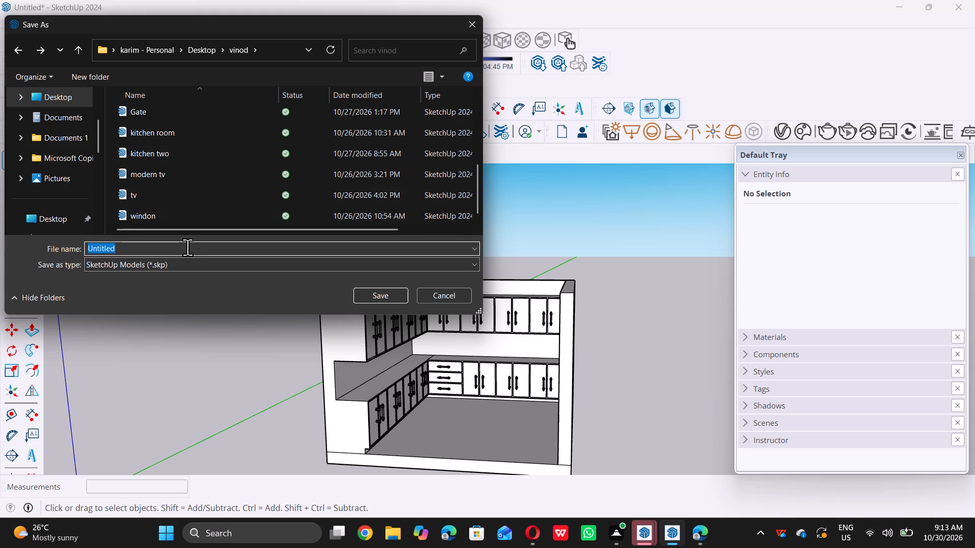
pyautogui.press('BackSpace')
pyautogui.press('k')
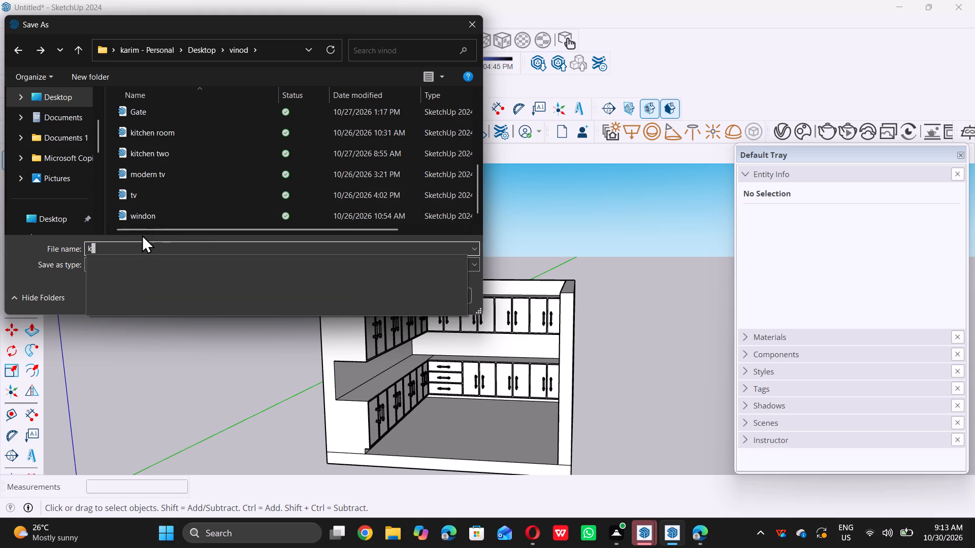
pyautogui.press('i')
pyautogui.press('t')
pyautogui.press('c')
pyautogui.press('h')
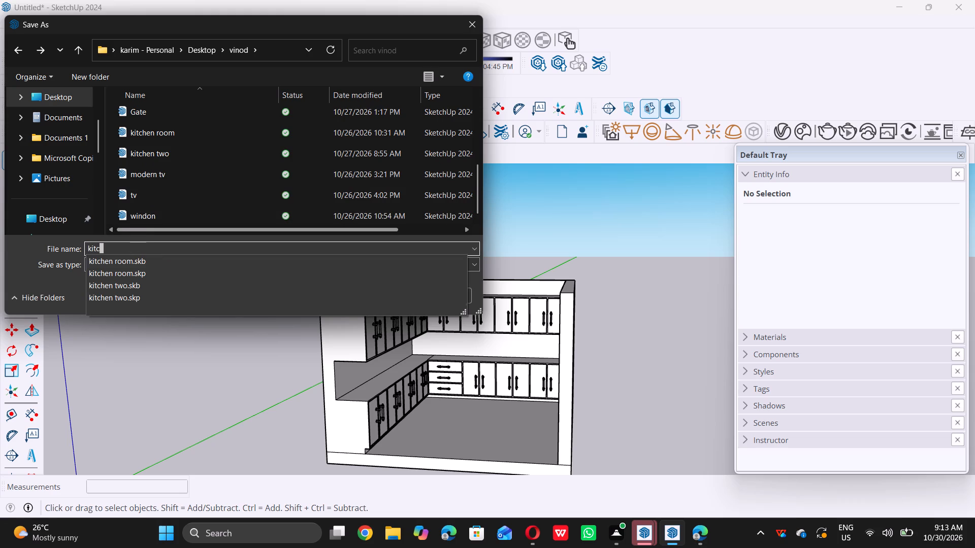
pyautogui.write('en')
pyautogui.press('space')
pyautogui.press('t')
pyautogui.press('h')
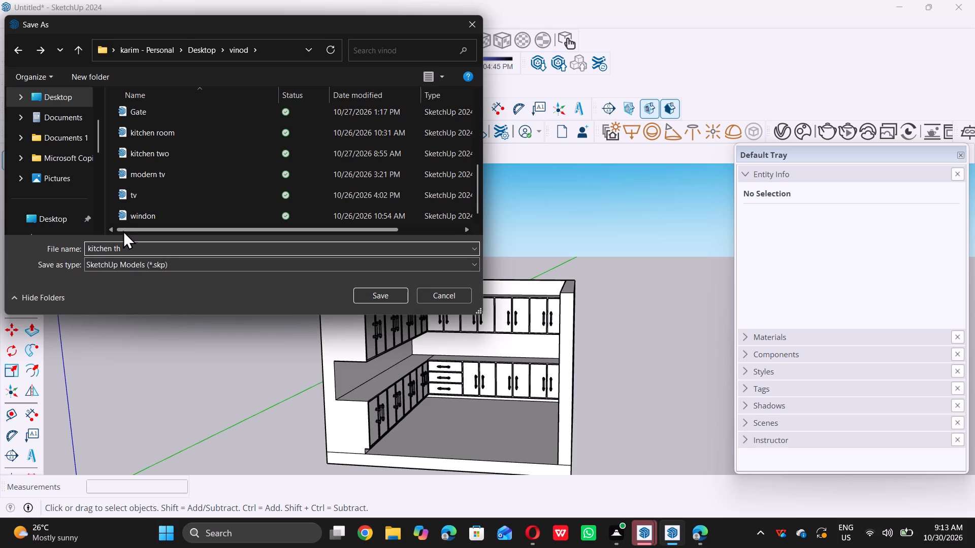
pyautogui.press('r')
pyautogui.write('ee')
pyautogui.doubleClick(366, 292)
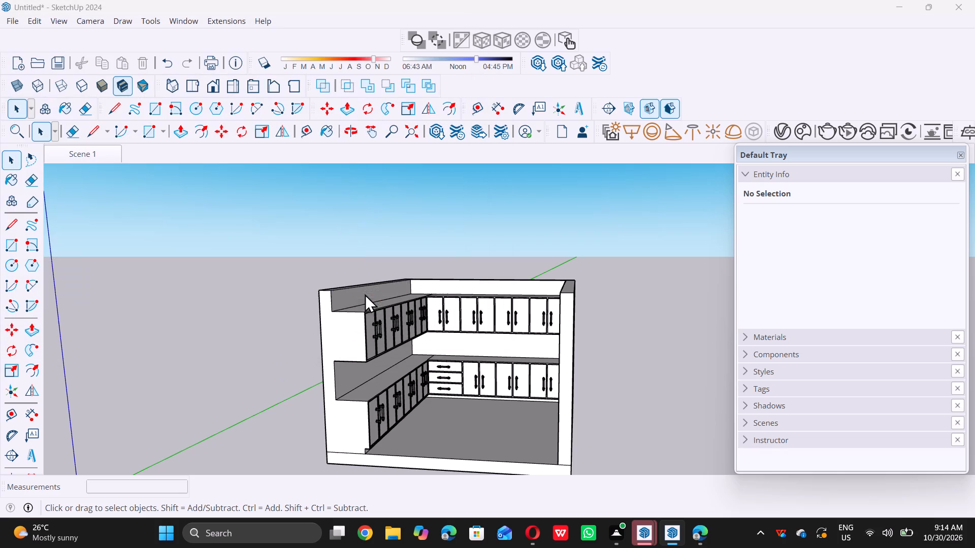
# Save the kitchen three model again.
pyautogui.scroll(-4, 327, 320)
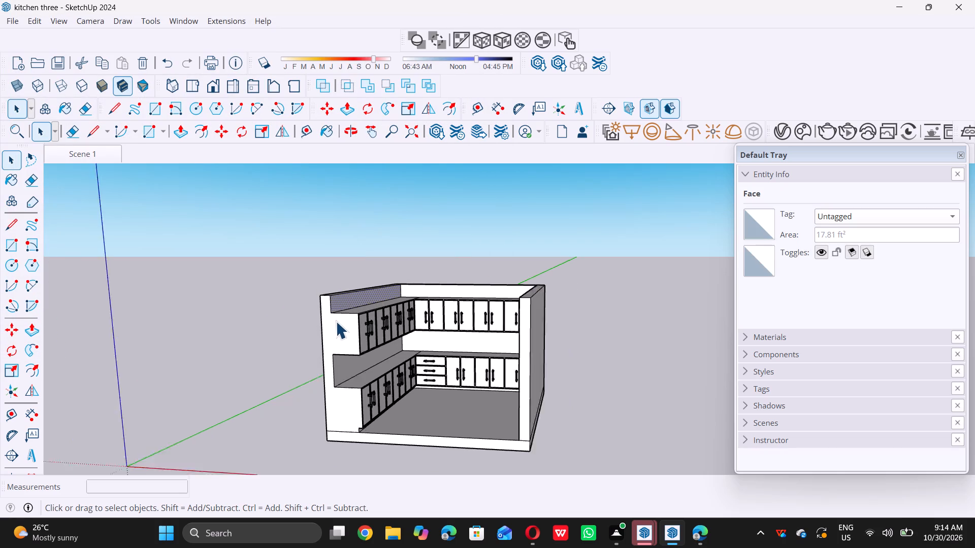
pyautogui.scroll(-3, 342, 307)
pyautogui.moveTo(342, 310); pyautogui.dragTo(349, 310, button='middle')
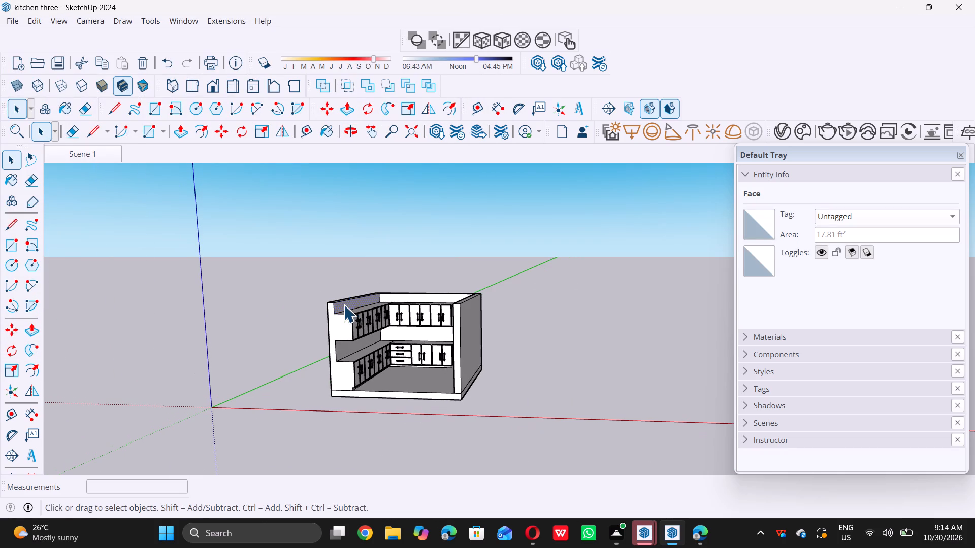
pyautogui.hotkey('ctrl', 's')
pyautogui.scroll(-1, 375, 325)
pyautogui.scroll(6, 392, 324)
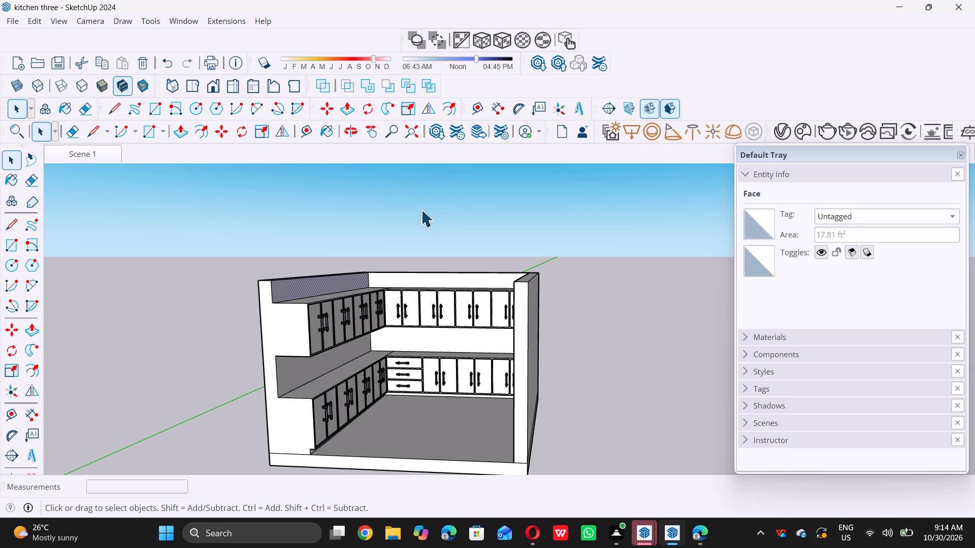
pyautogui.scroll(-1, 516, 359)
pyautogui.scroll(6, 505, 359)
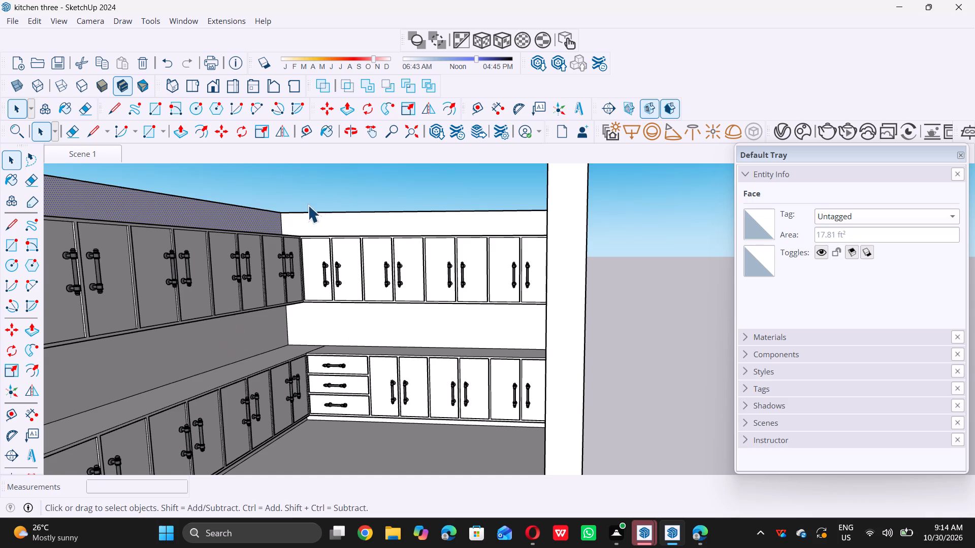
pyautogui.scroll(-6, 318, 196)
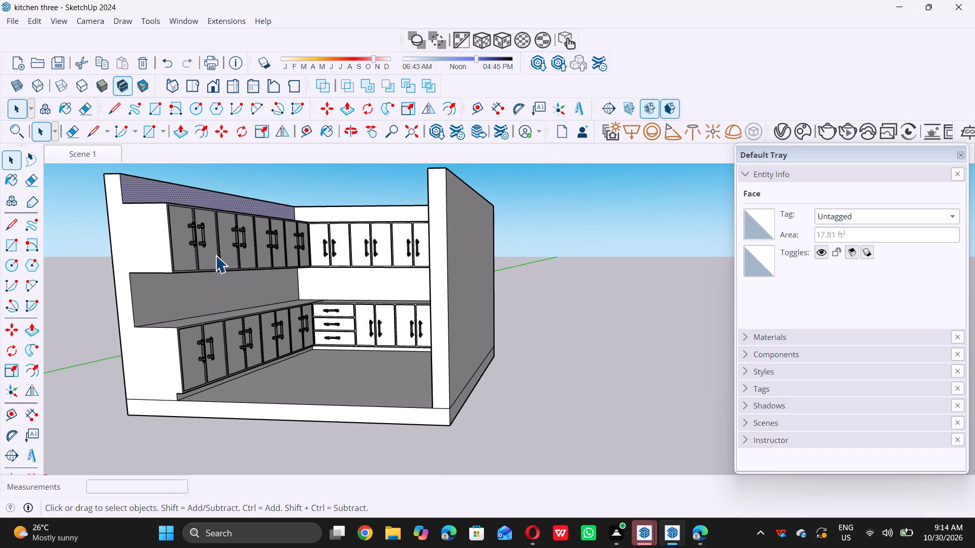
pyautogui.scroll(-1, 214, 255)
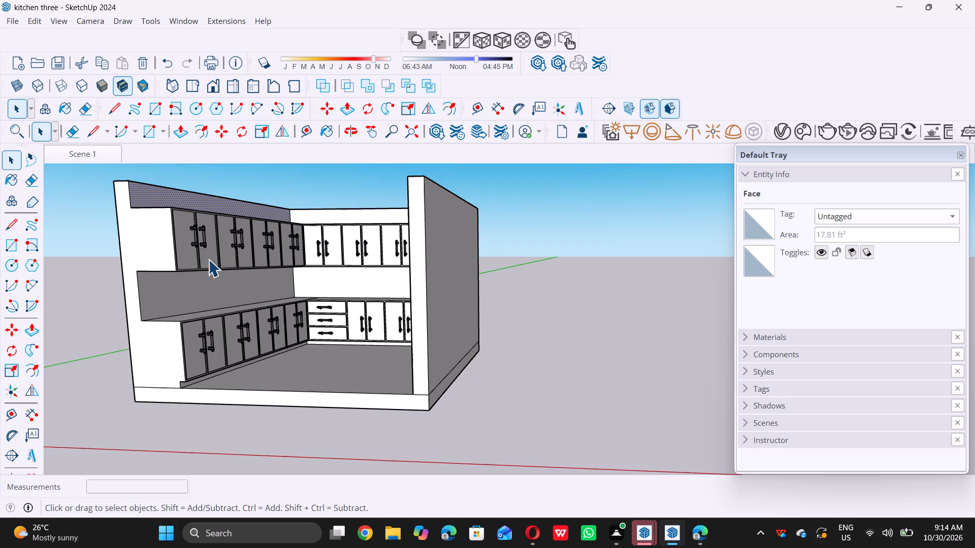
# Draw a 1" vertical line from a door panel's lower corner to the bottom front edge of the side wall's upper cabinets.
pyautogui.moveTo(208, 259); pyautogui.dragTo(79, 281, button='middle')
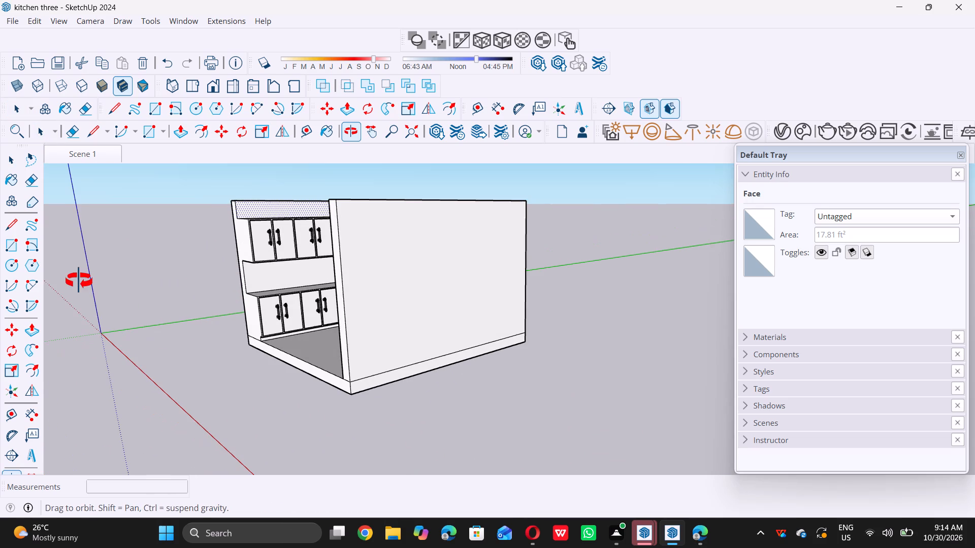
pyautogui.moveTo(79, 281); pyautogui.dragTo(78, 281, button='middle')
pyautogui.scroll(5, 333, 275)
pyautogui.moveTo(298, 273); pyautogui.dragTo(298, 271, button='middle')
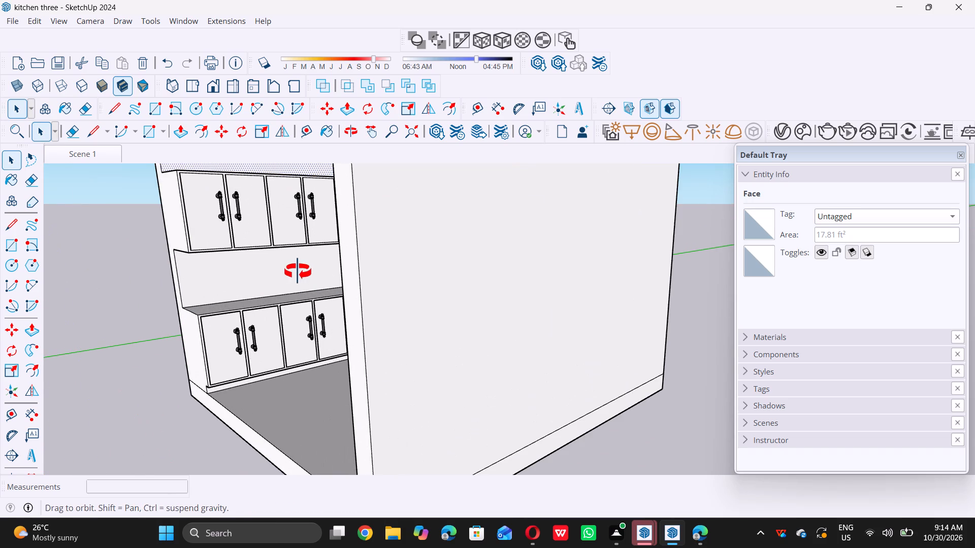
pyautogui.moveTo(298, 271); pyautogui.dragTo(274, 265, button='middle')
pyautogui.scroll(6, 274, 265)
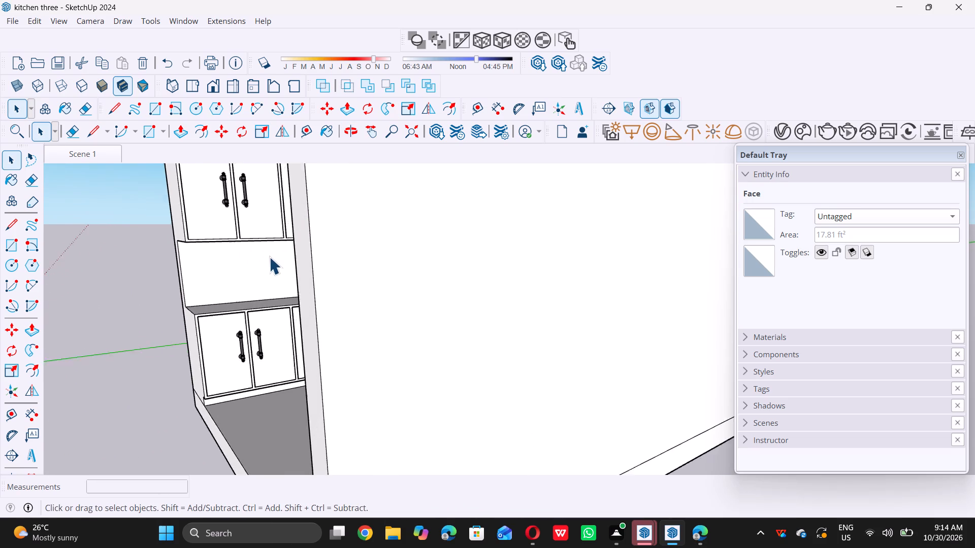
pyautogui.moveTo(264, 255); pyautogui.dragTo(271, 210, button='middle')
pyautogui.scroll(5, 270, 211)
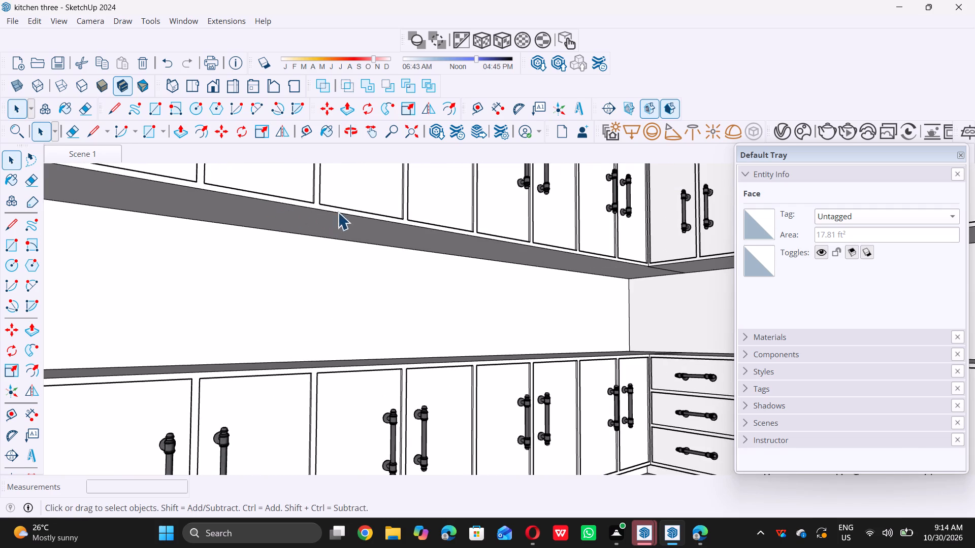
pyautogui.scroll(3, 308, 268)
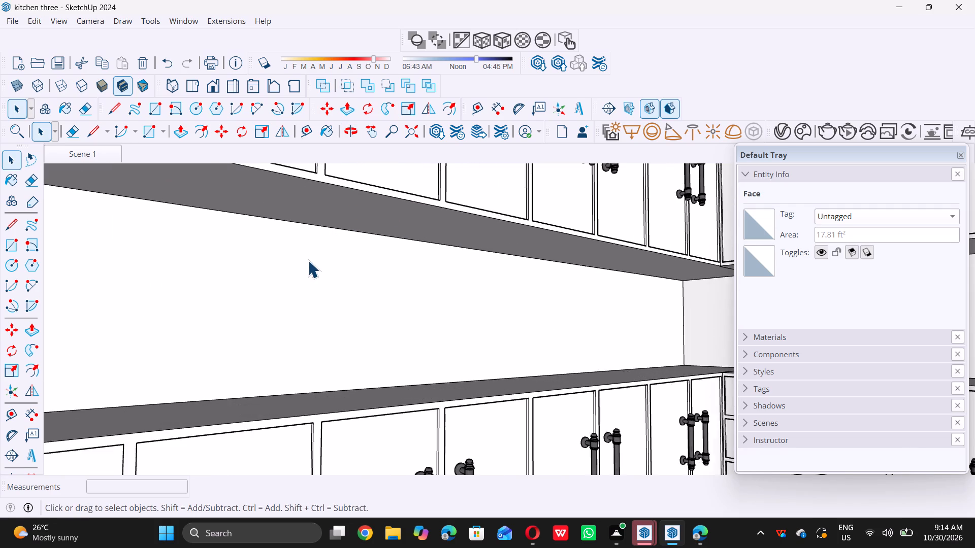
pyautogui.scroll(-4, 308, 262)
pyautogui.scroll(10, 336, 216)
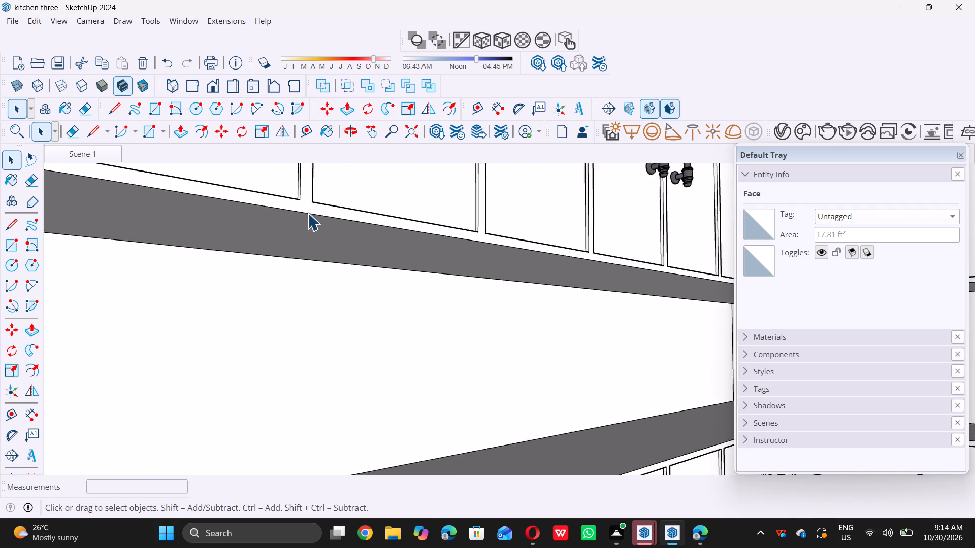
pyautogui.scroll(6, 312, 214)
pyautogui.press('l')
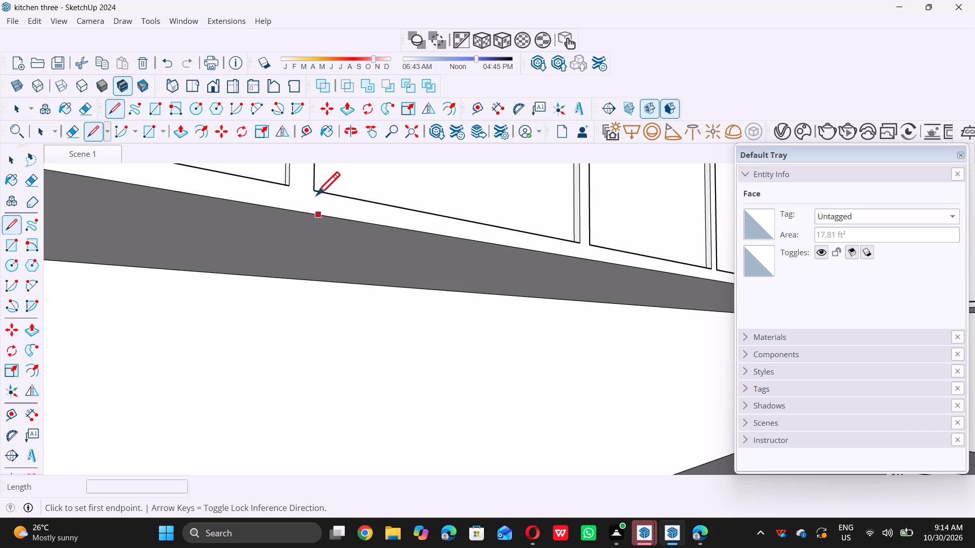
pyautogui.click(314, 191)
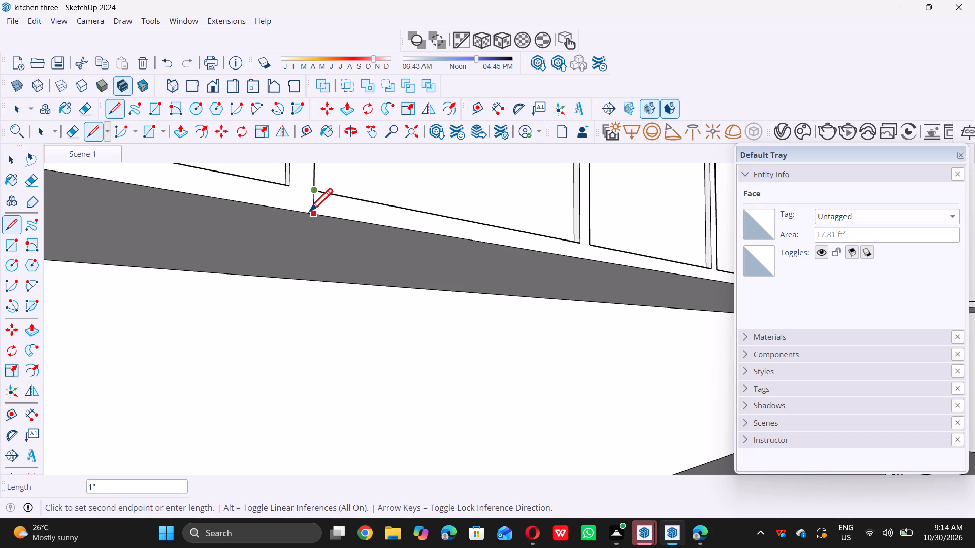
pyautogui.doubleClick(309, 211)
# Draw a 2' 1/2" line across the side wall upper cabinets' underside, from the 1" line's lower end to the wall.
pyautogui.scroll(-11, 308, 245)
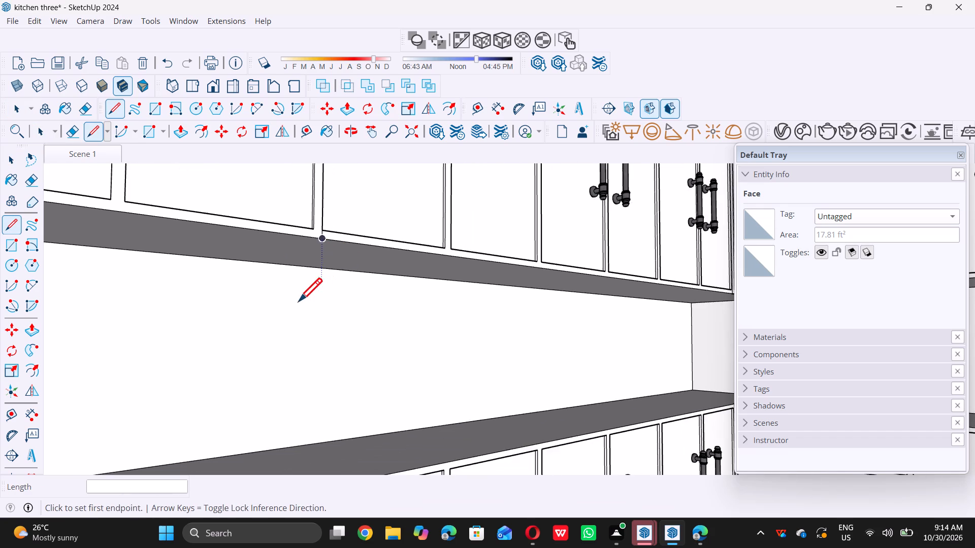
pyautogui.moveTo(301, 296); pyautogui.dragTo(341, 247, button='middle')
pyautogui.moveTo(342, 246); pyautogui.dragTo(345, 235, button='middle')
pyautogui.middleClick(346, 234)
pyautogui.moveTo(347, 230); pyautogui.dragTo(335, 262, button='middle')
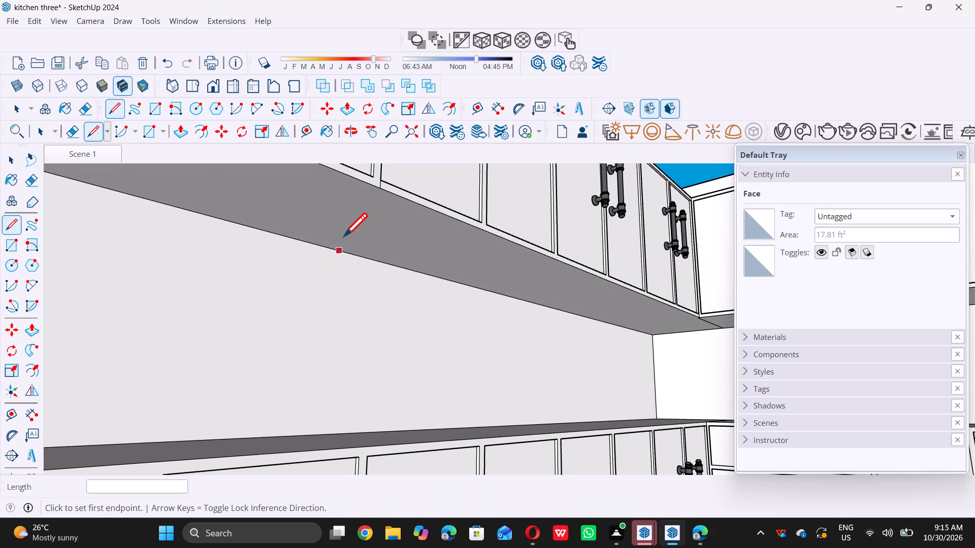
pyautogui.scroll(1, 322, 250)
pyautogui.scroll(-9, 303, 290)
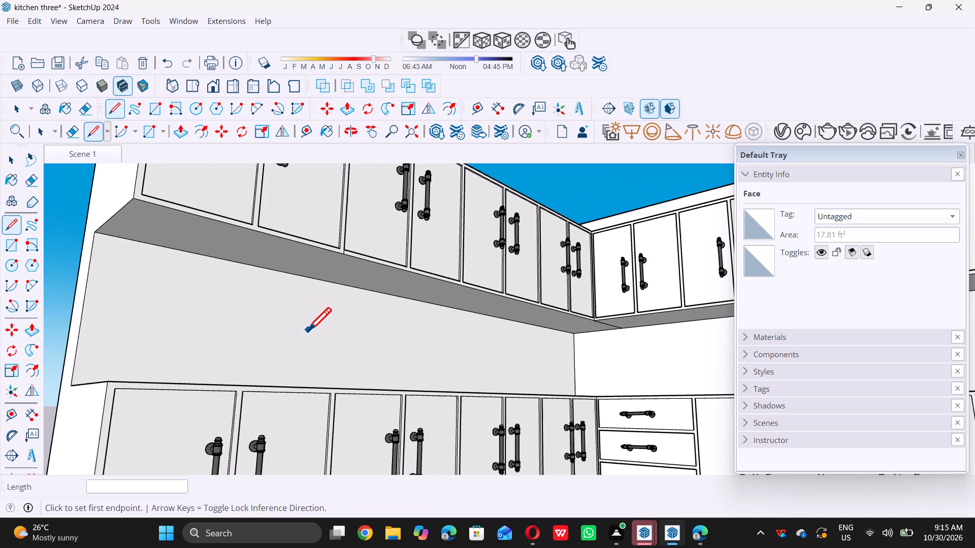
pyautogui.moveTo(318, 315); pyautogui.dragTo(344, 258, button='middle')
pyautogui.scroll(5, 374, 203)
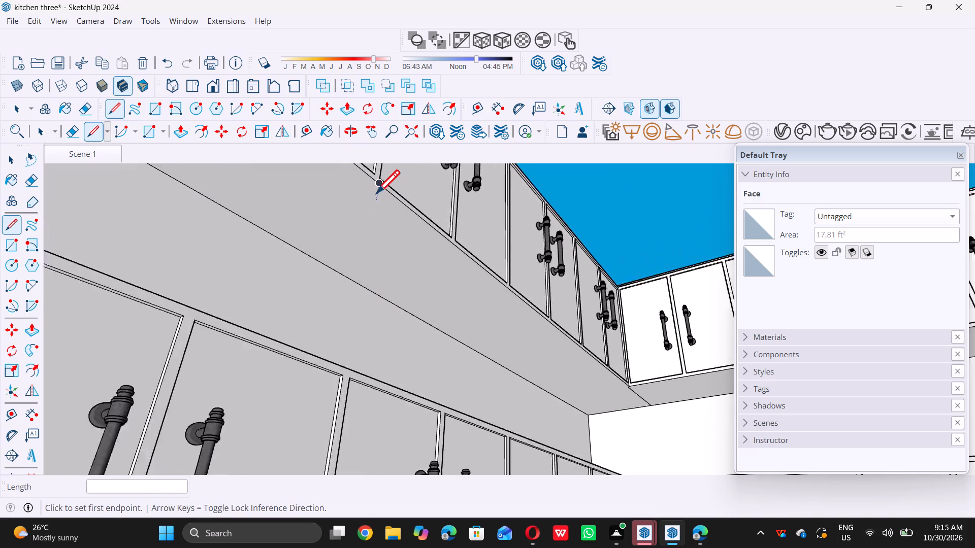
pyautogui.scroll(3, 376, 193)
pyautogui.click(380, 179)
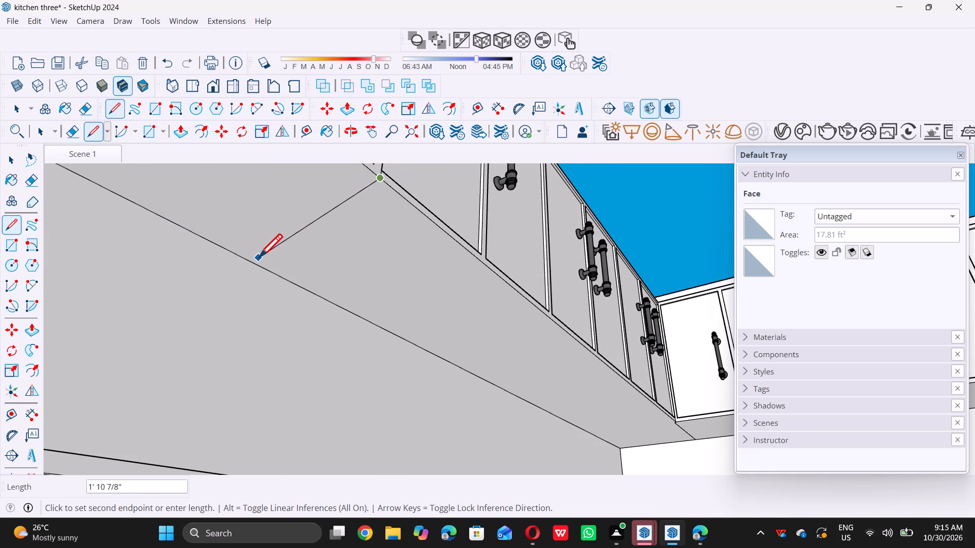
pyautogui.doubleClick(231, 256)
# Draw a 2' 5" vertical line down the side wall's backsplash from the underside line's end to the countertop.
pyautogui.scroll(-10, 268, 255)
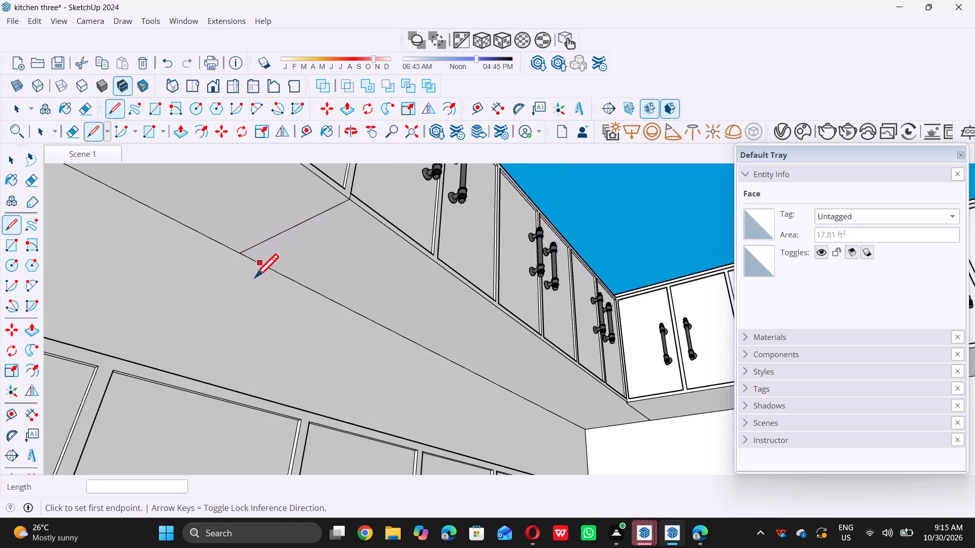
pyautogui.scroll(-5, 263, 268)
pyautogui.moveTo(292, 254); pyautogui.dragTo(227, 340, button='middle')
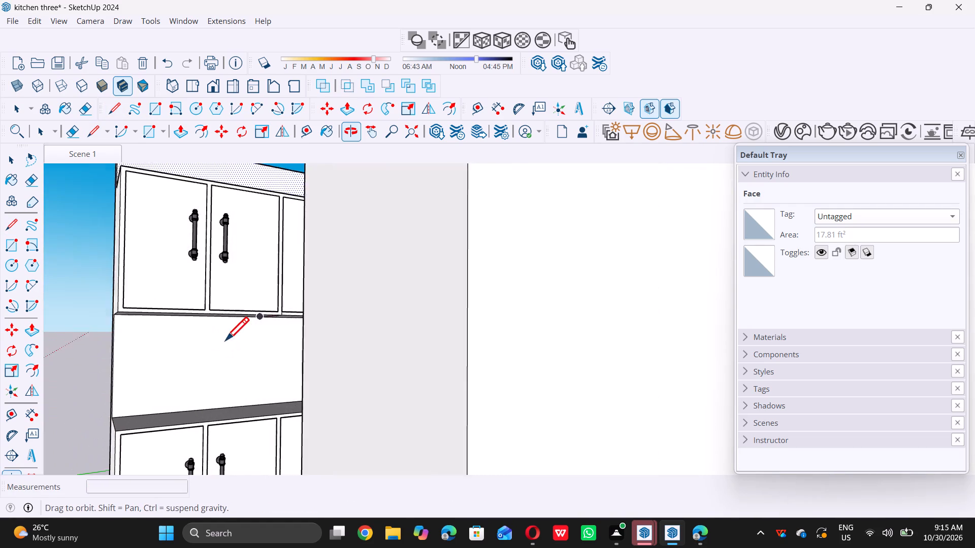
pyautogui.scroll(10, 240, 346)
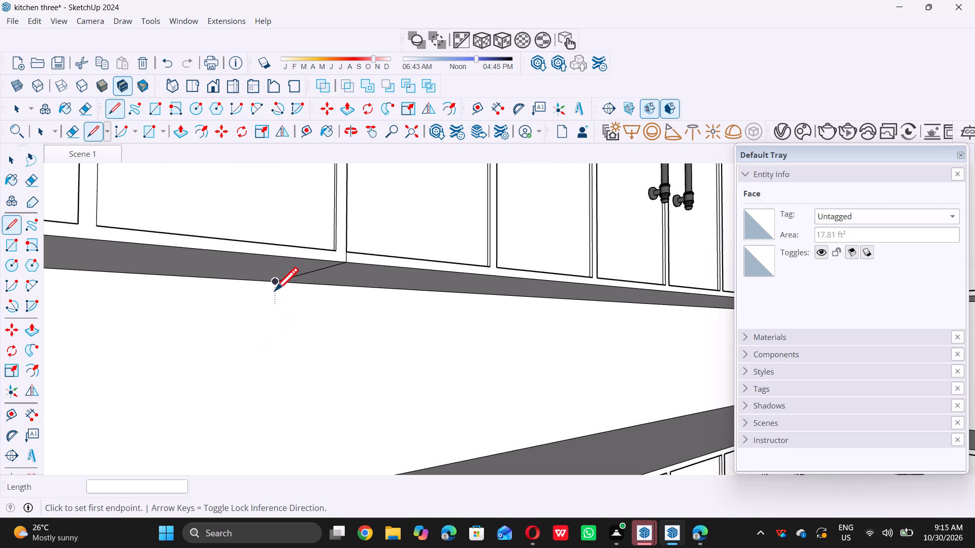
pyautogui.click(276, 285)
pyautogui.scroll(-5, 276, 285)
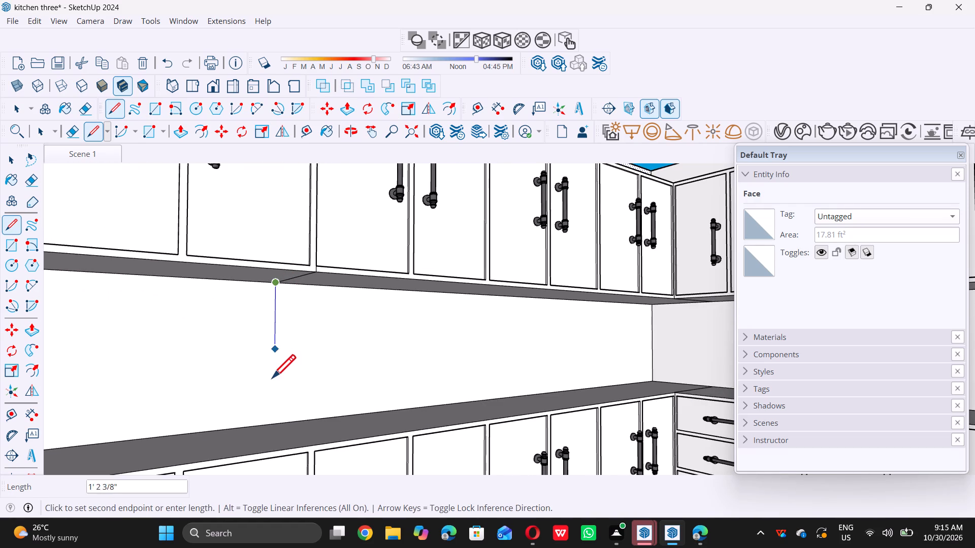
pyautogui.doubleClick(275, 426)
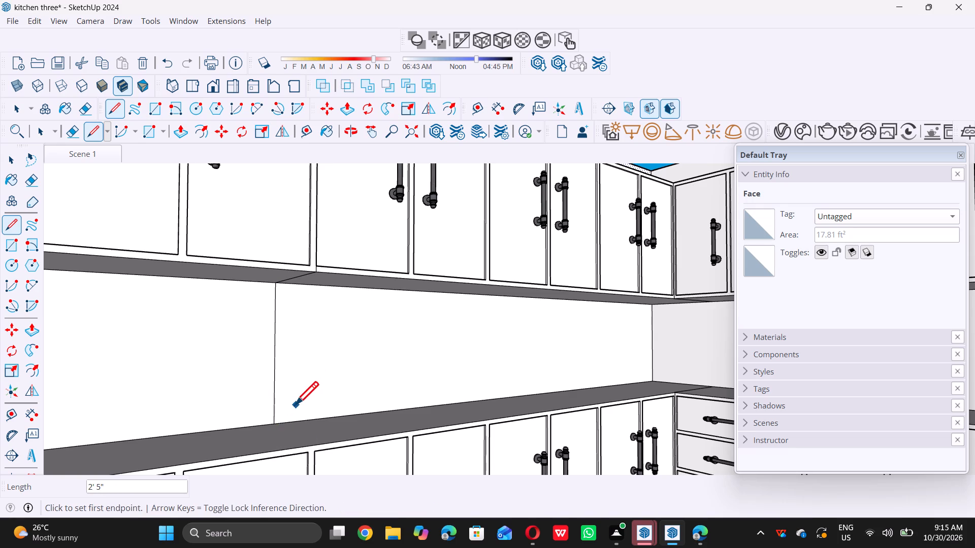
pyautogui.press('space')
# Draw a second vertical line on the backsplash's outer section, from the countertop's back edge up to the upper cabinets' underside.
pyautogui.scroll(-7, 300, 383)
pyautogui.moveTo(333, 355); pyautogui.dragTo(297, 359, button='middle')
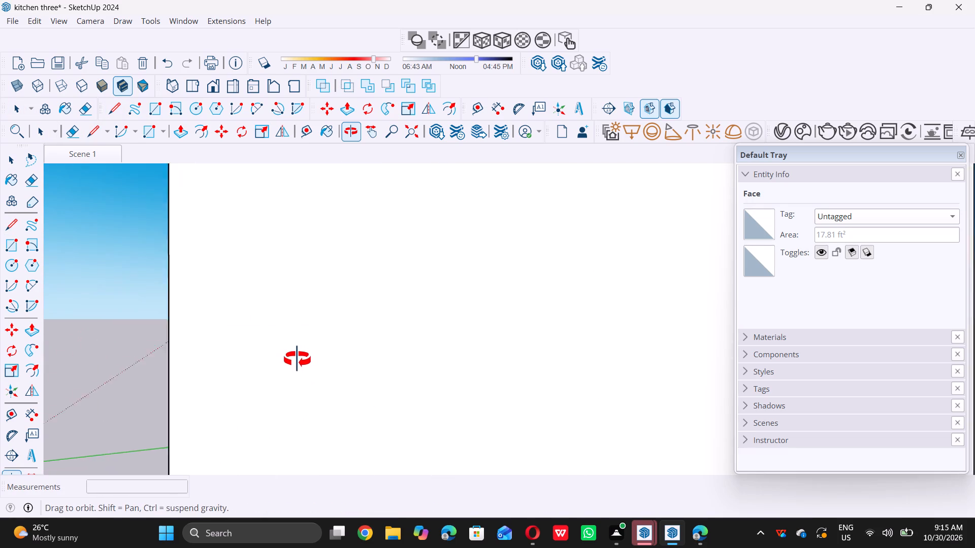
pyautogui.moveTo(297, 359); pyautogui.dragTo(323, 354, button='middle')
pyautogui.scroll(5, 297, 366)
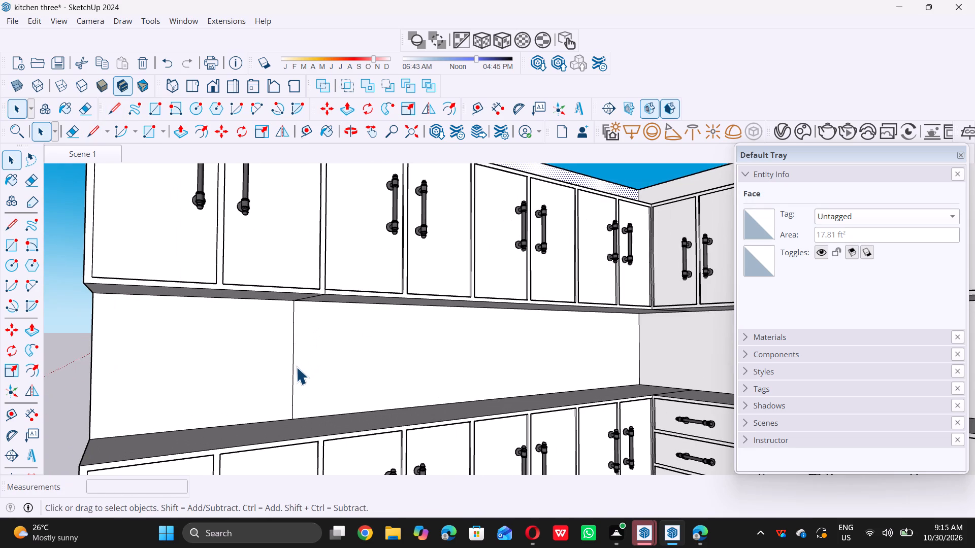
pyautogui.press('l')
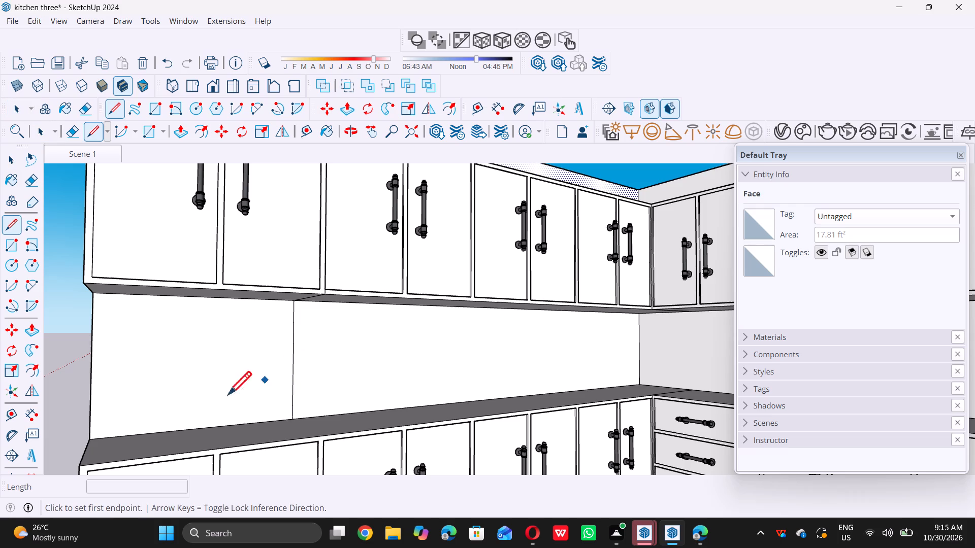
pyautogui.click(201, 429)
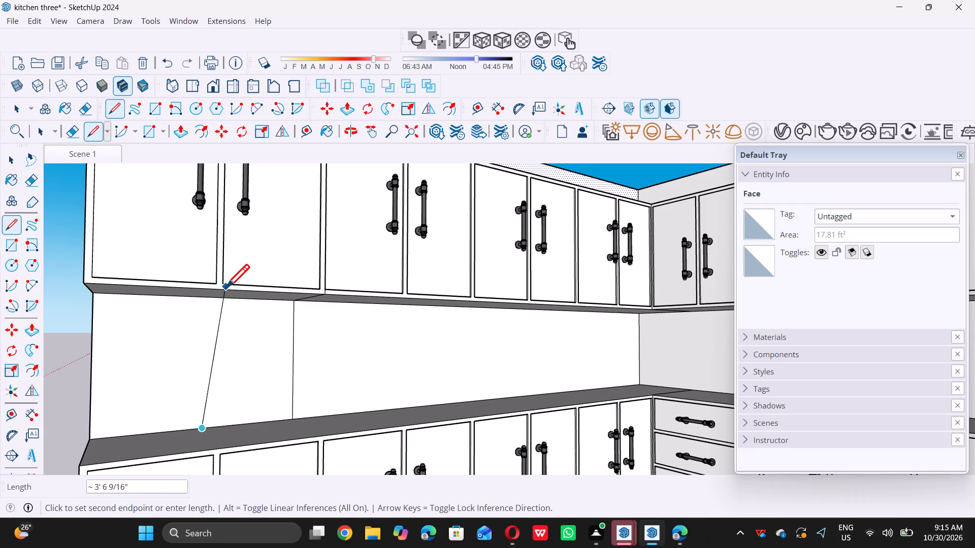
pyautogui.scroll(4, 216, 298)
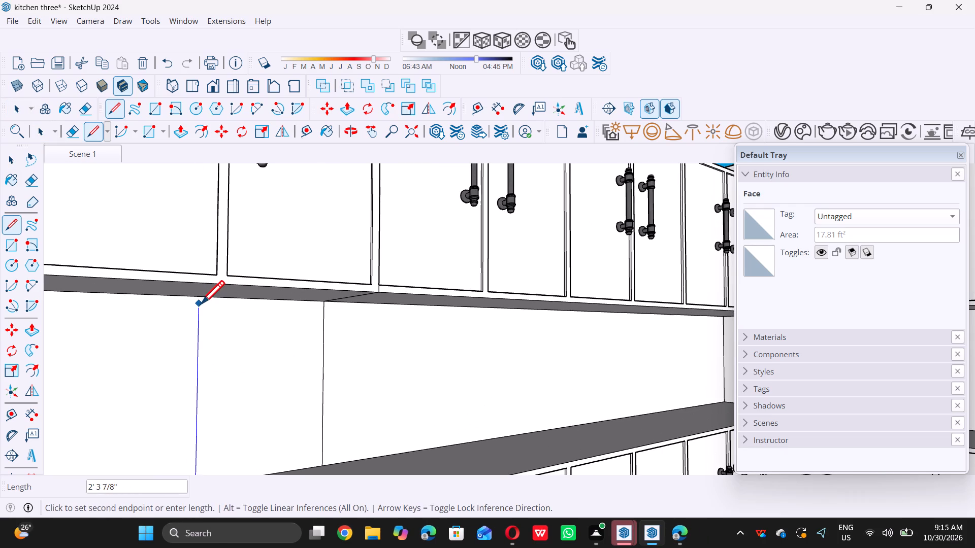
pyautogui.tripleClick(202, 300)
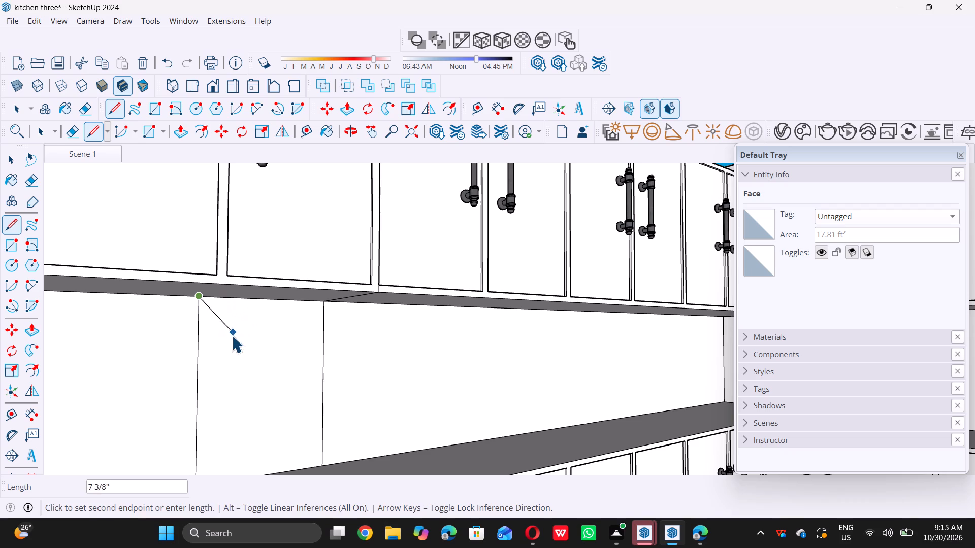
pyautogui.press('space')
# Push/Pull the outermost backsplash section out 2' 1/2", flush with the cabinet fronts.
pyautogui.scroll(-12, 240, 333)
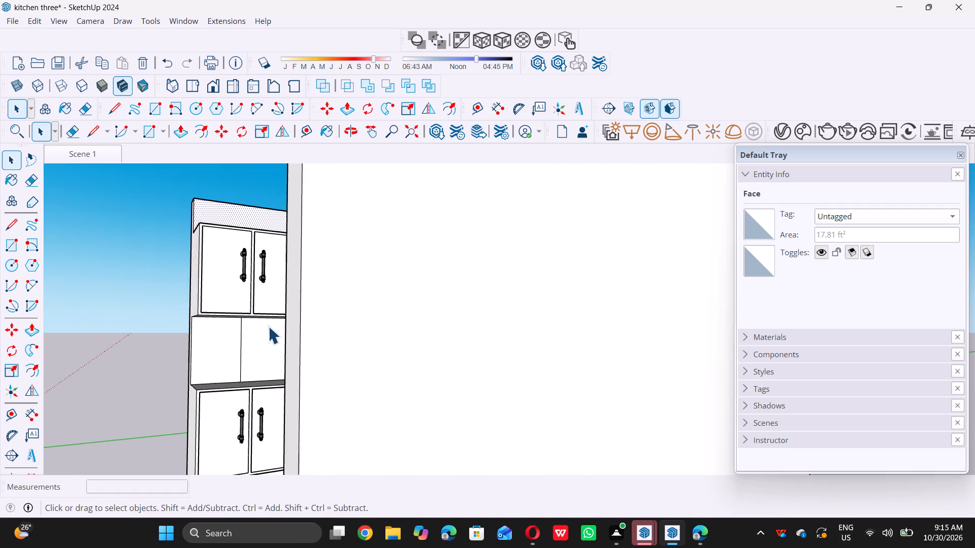
pyautogui.moveTo(237, 336); pyautogui.dragTo(261, 346, button='middle')
pyautogui.middleClick(261, 347)
pyautogui.scroll(-2, 275, 333)
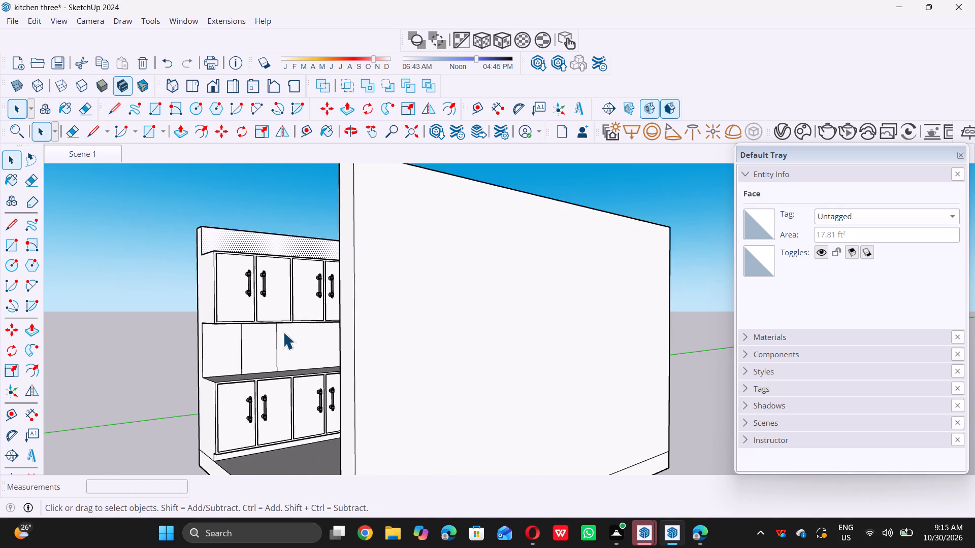
pyautogui.scroll(-2, 283, 332)
pyautogui.moveTo(273, 341); pyautogui.dragTo(287, 351, button='middle')
pyautogui.scroll(7, 229, 364)
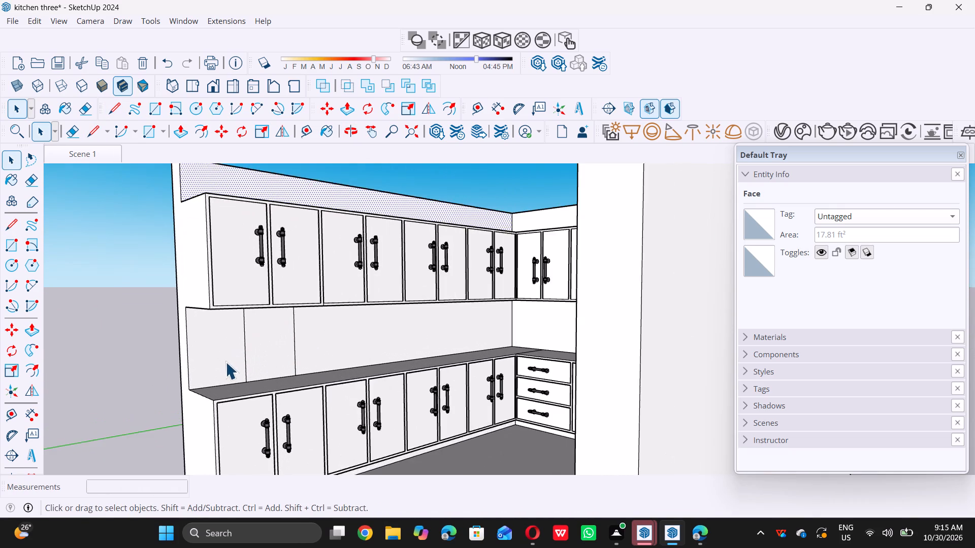
pyautogui.scroll(1, 225, 362)
pyautogui.click(222, 357)
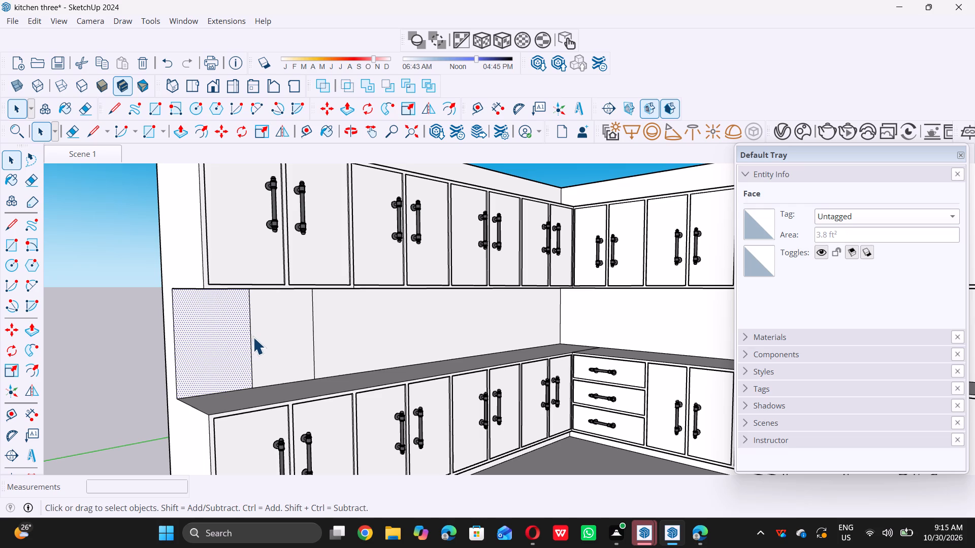
pyautogui.press('p')
pyautogui.click(226, 343)
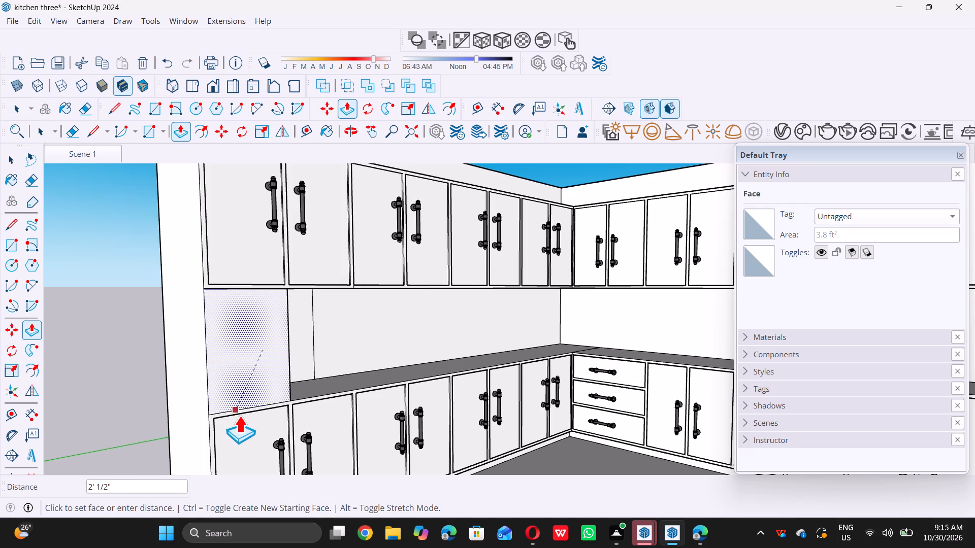
pyautogui.scroll(10, 213, 415)
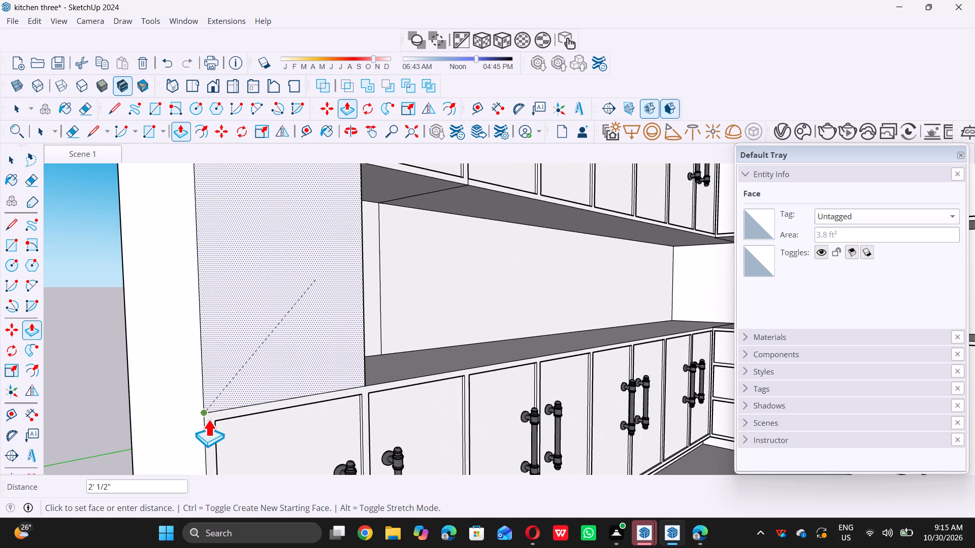
pyautogui.doubleClick(205, 419)
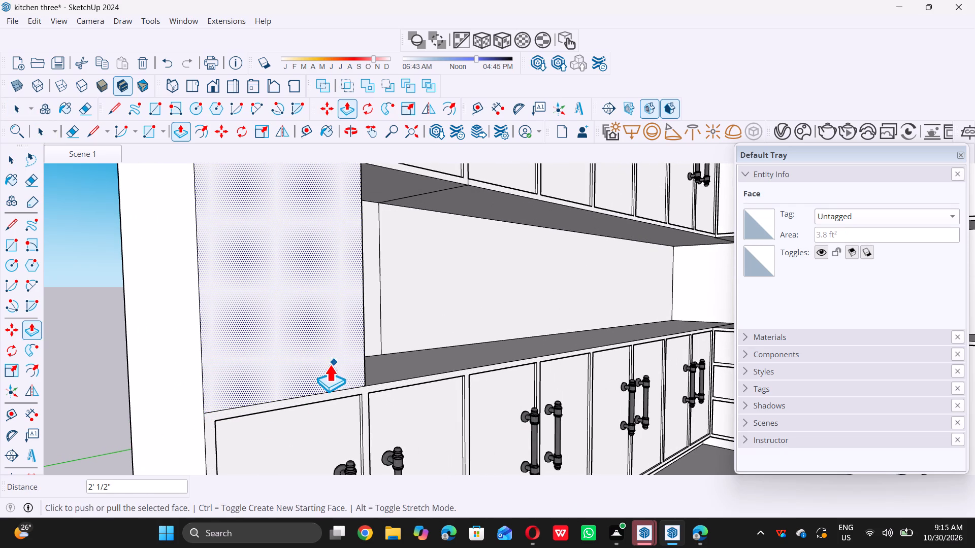
pyautogui.press('space')
# Push/Pull the adjacent backsplash section out flush with the outermost section between the upper and lower cabinets.
pyautogui.scroll(-5, 340, 328)
pyautogui.moveTo(375, 314); pyautogui.dragTo(299, 332, button='middle')
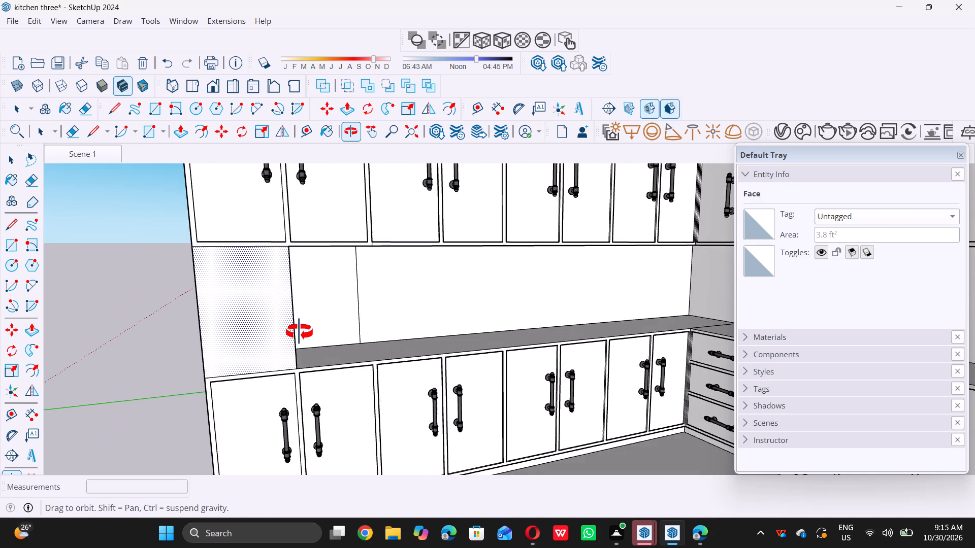
pyautogui.moveTo(299, 332); pyautogui.dragTo(298, 331, button='middle')
pyautogui.scroll(3, 311, 319)
pyautogui.click(313, 309)
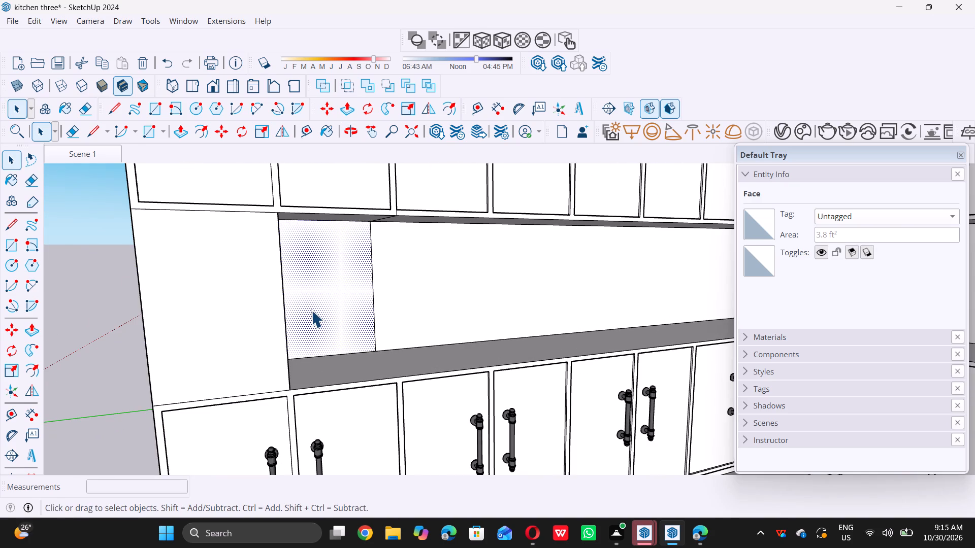
pyautogui.press('p')
pyautogui.tripleClick(306, 307)
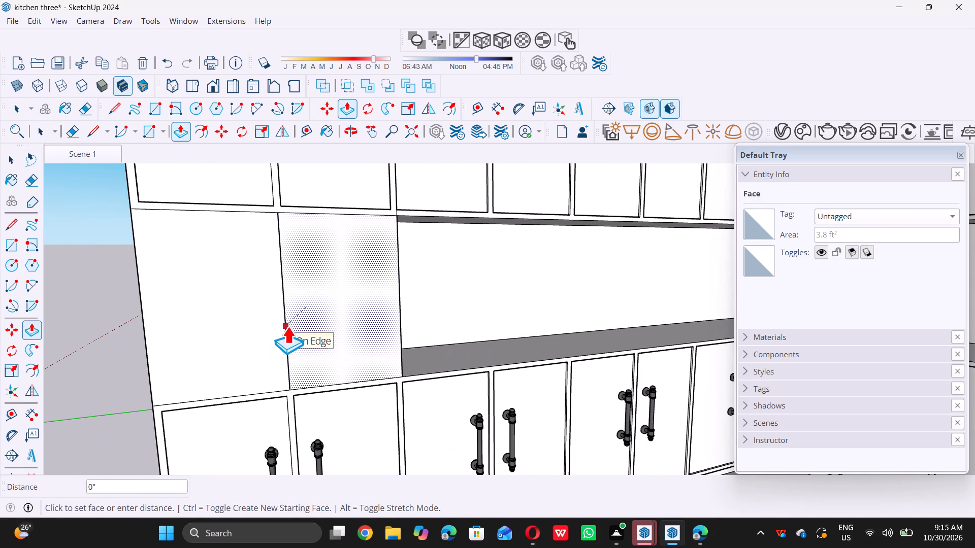
pyautogui.click(287, 326)
pyautogui.press('space')
# Examine the filled section between the side wall's upper and lower cabinets, using Scene 1 and other angles of the kitchen.
pyautogui.scroll(-5, 301, 325)
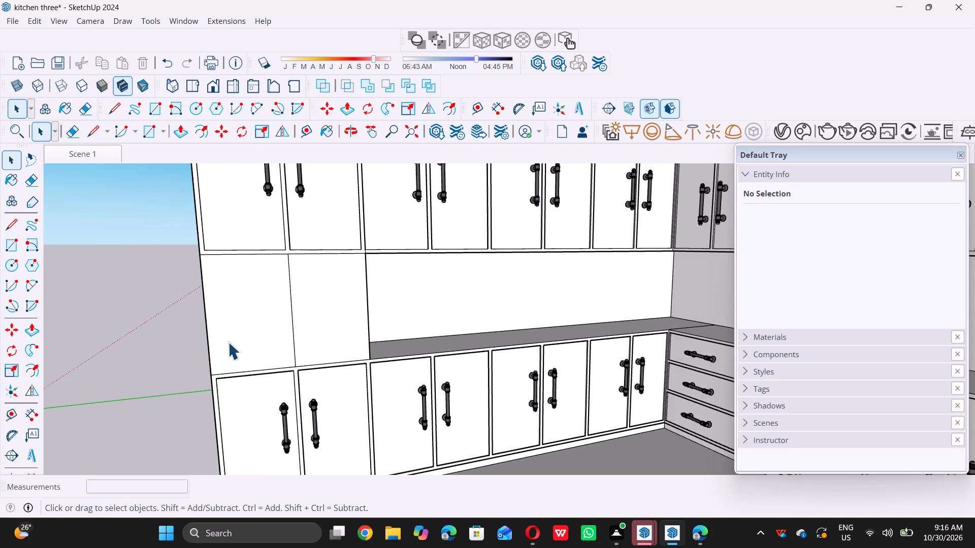
pyautogui.doubleClick(140, 354)
pyautogui.moveTo(264, 332); pyautogui.dragTo(275, 314, button='middle')
pyautogui.scroll(1, 275, 314)
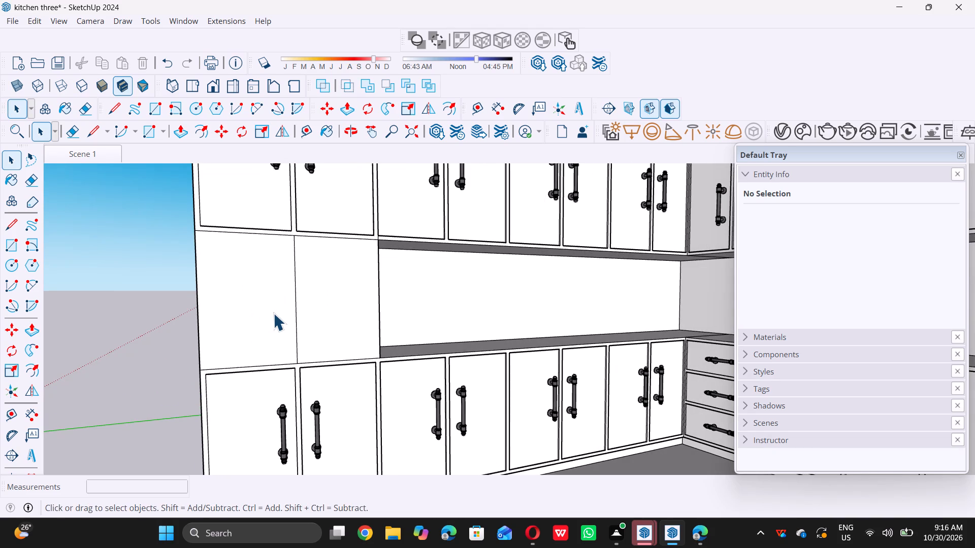
pyautogui.scroll(-6, 312, 369)
pyautogui.scroll(-8, 351, 338)
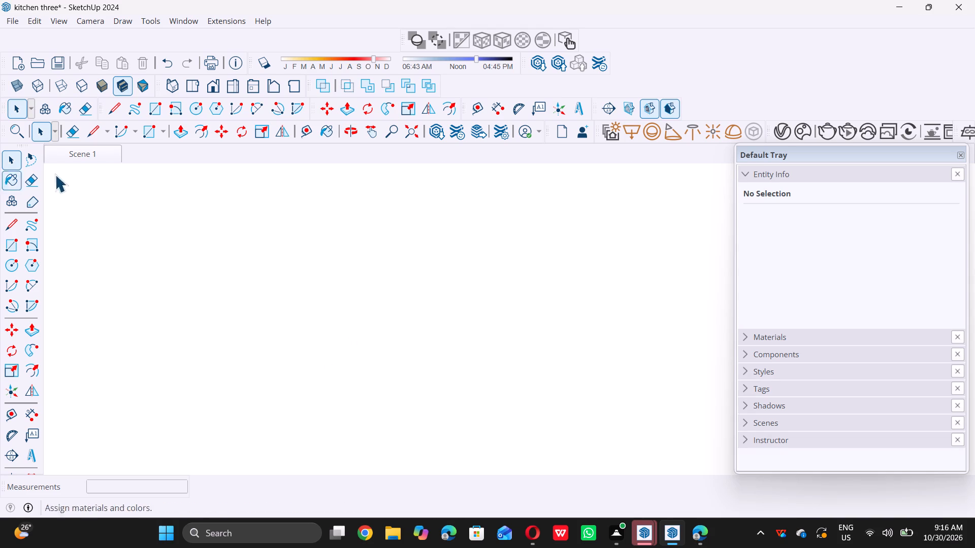
pyautogui.doubleClick(89, 157)
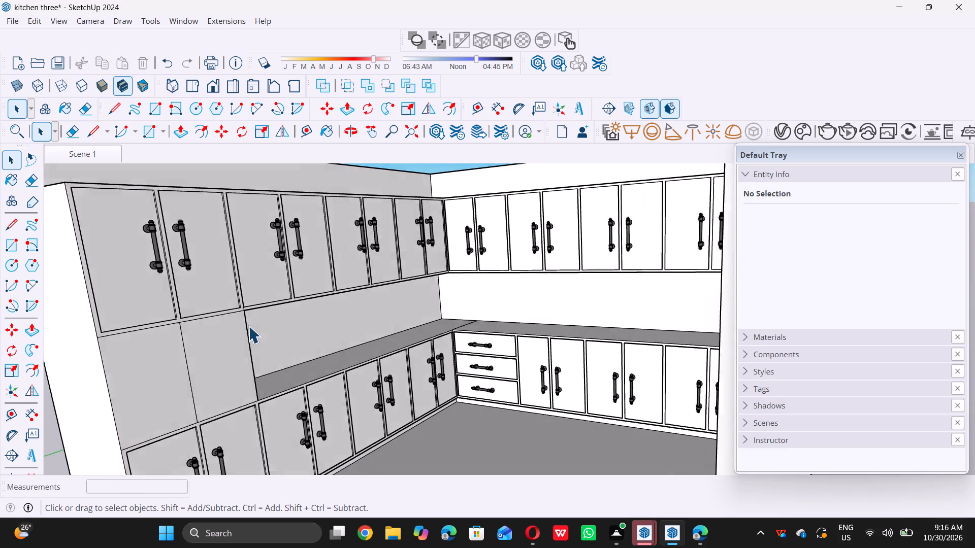
pyautogui.scroll(-6, 254, 301)
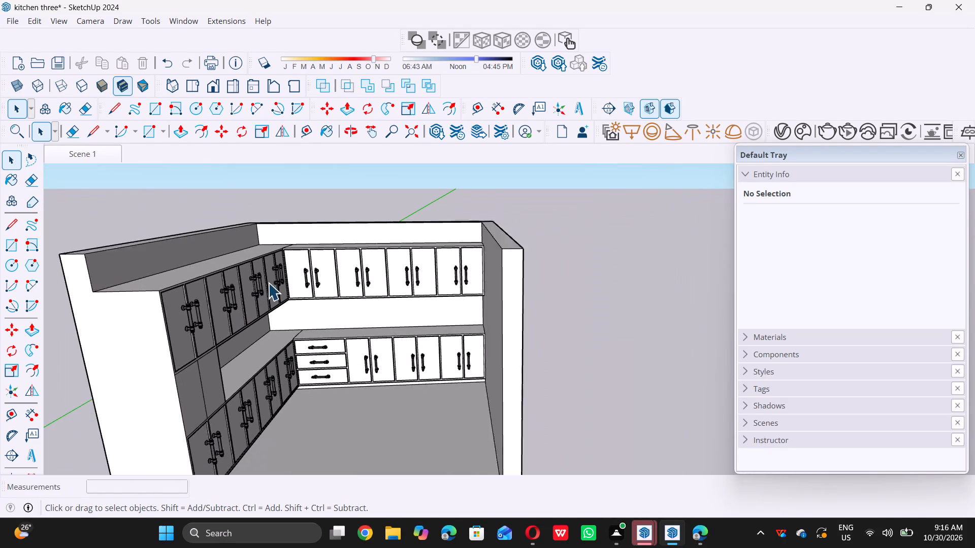
pyautogui.scroll(-3, 286, 300)
pyautogui.moveTo(261, 357); pyautogui.dragTo(186, 350, button='middle')
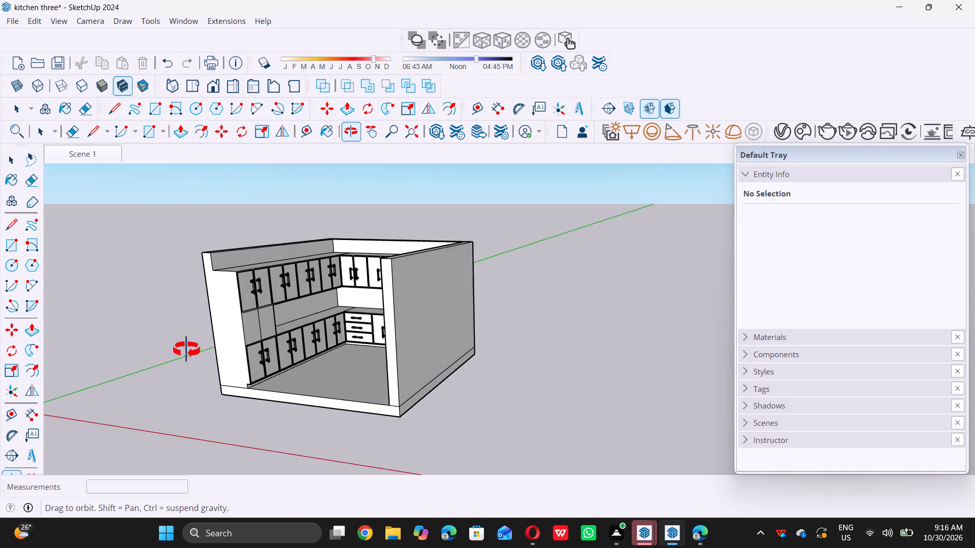
pyautogui.moveTo(186, 350); pyautogui.dragTo(186, 349, button='middle')
pyautogui.scroll(11, 258, 342)
pyautogui.moveTo(262, 311); pyautogui.dragTo(262, 310, button='middle')
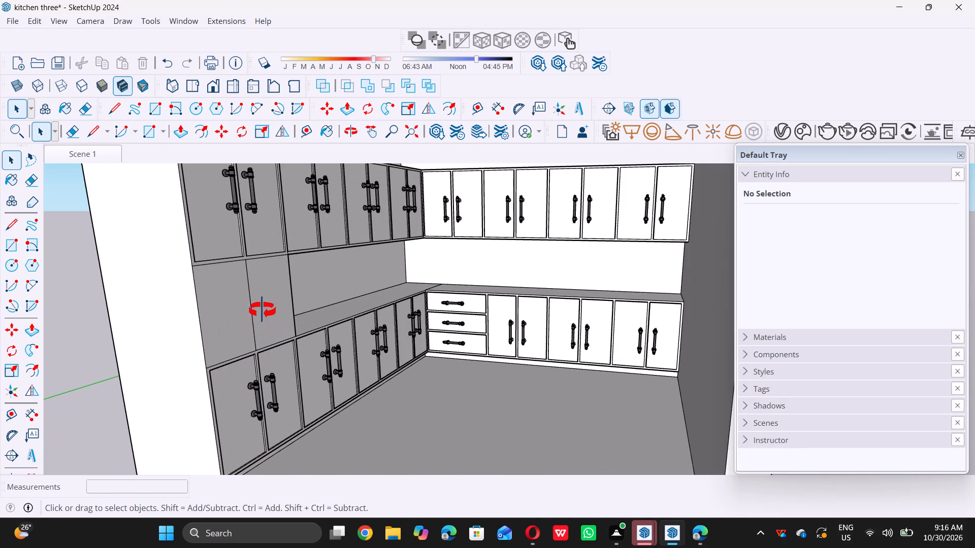
pyautogui.moveTo(262, 310); pyautogui.dragTo(262, 301, button='middle')
pyautogui.moveTo(261, 294); pyautogui.dragTo(259, 276, button='middle')
pyautogui.scroll(3, 261, 264)
pyautogui.scroll(-5, 255, 323)
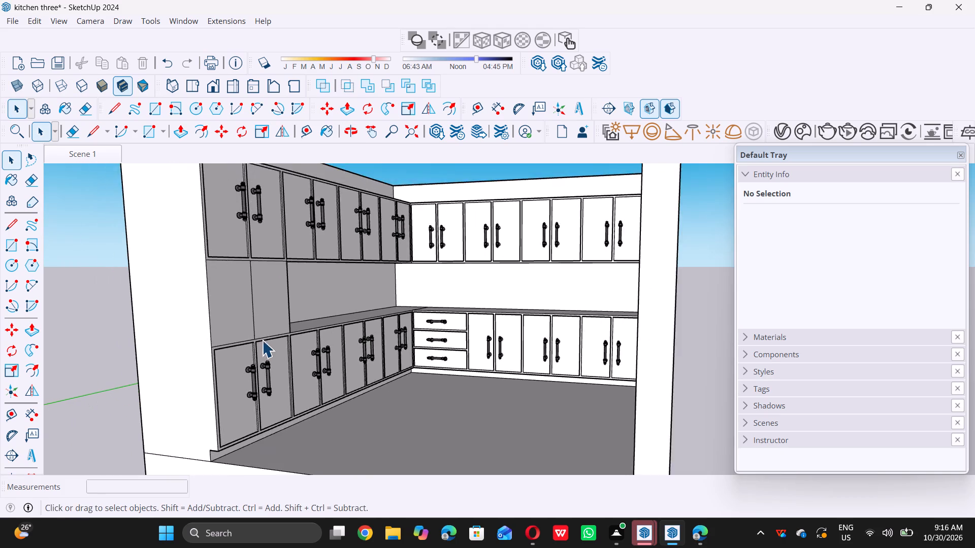
# Offset the outline of the outermost section between the upper and lower cabinets 1" inward.
pyautogui.scroll(-5, 262, 340)
pyautogui.moveTo(270, 309); pyautogui.dragTo(271, 294, button='middle')
pyautogui.scroll(7, 256, 292)
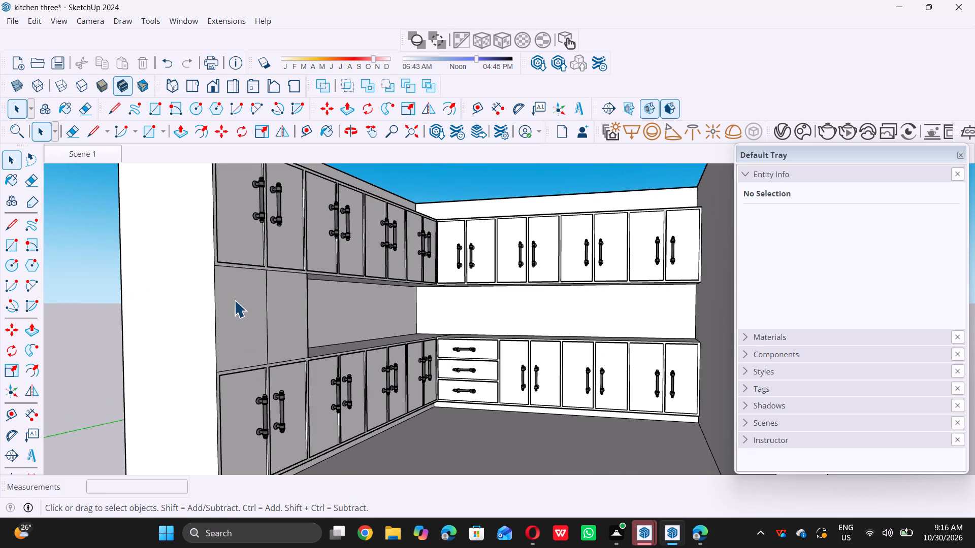
pyautogui.moveTo(234, 300); pyautogui.dragTo(205, 303, button='middle')
pyautogui.scroll(4, 208, 332)
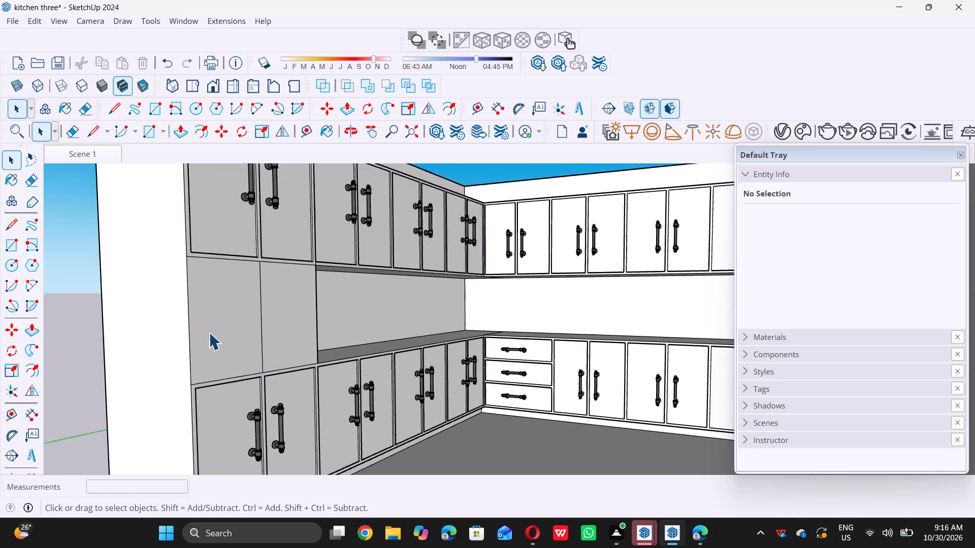
pyautogui.scroll(1, 209, 332)
pyautogui.click(208, 333)
pyautogui.scroll(2, 221, 310)
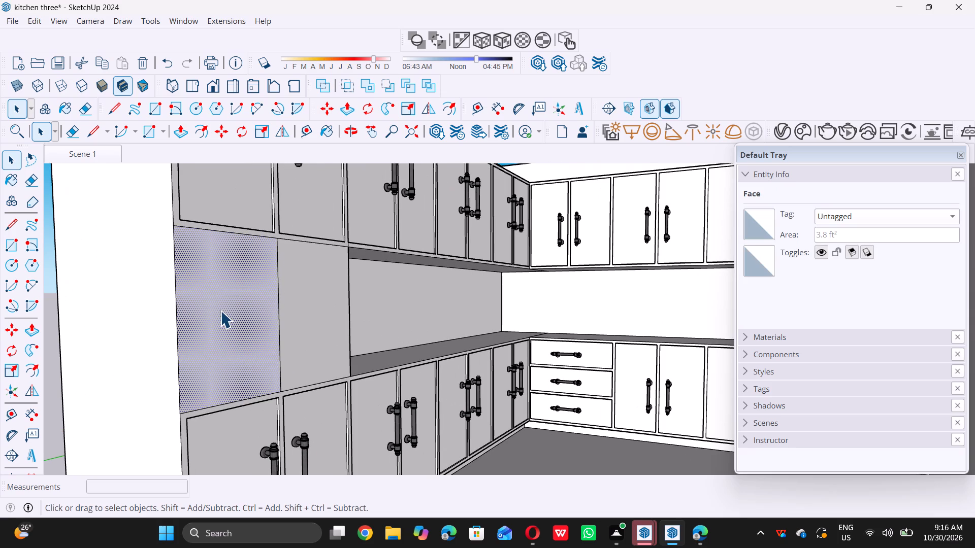
pyautogui.press('f')
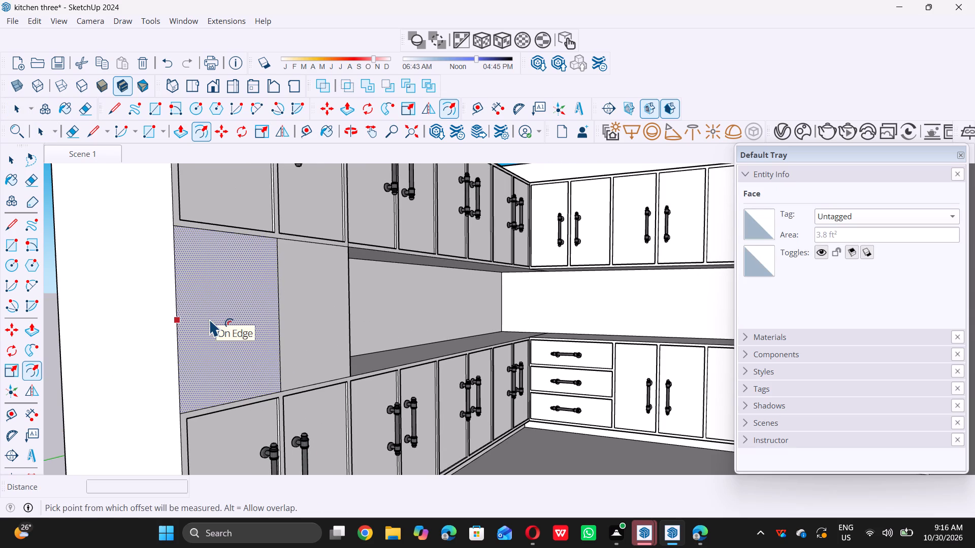
pyautogui.doubleClick(210, 319)
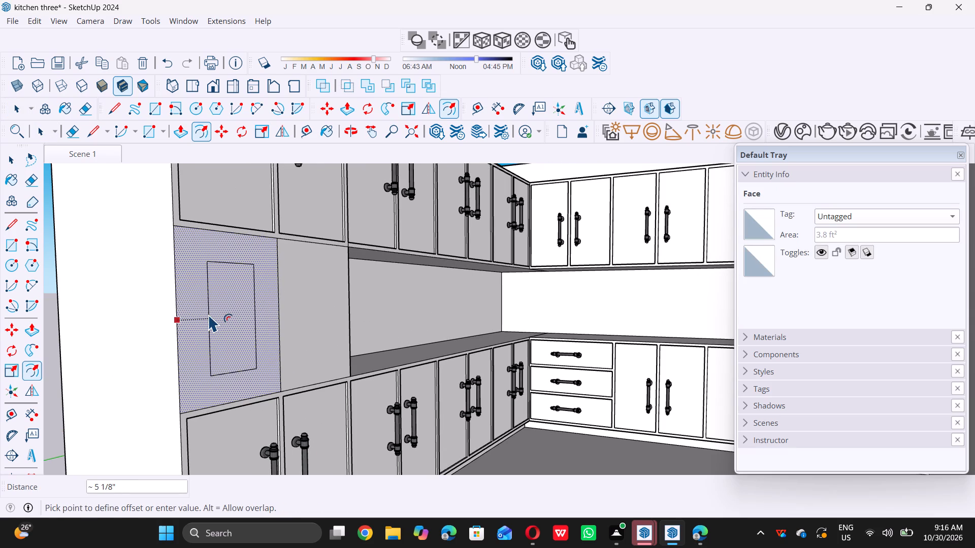
pyautogui.press('1')
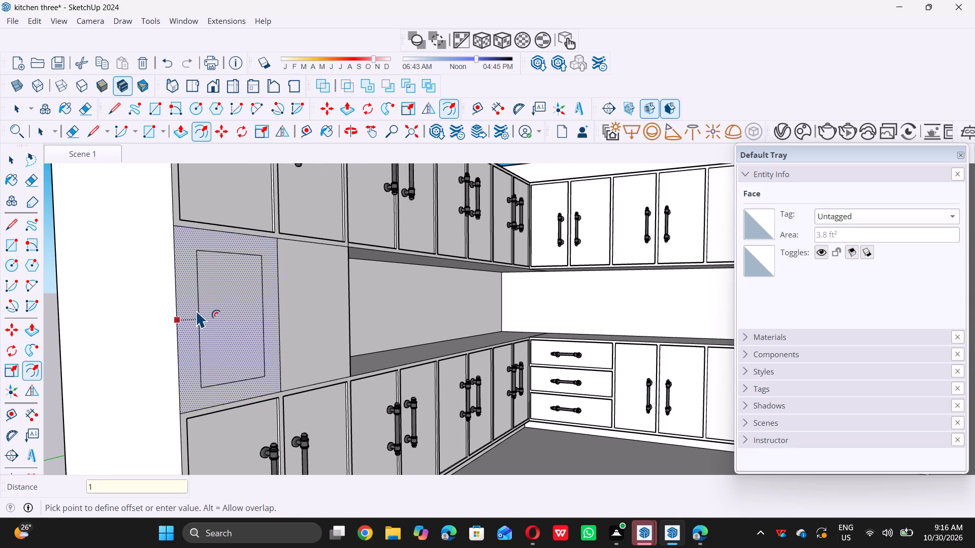
pyautogui.hotkey('shift', '"')
pyautogui.press('Return')
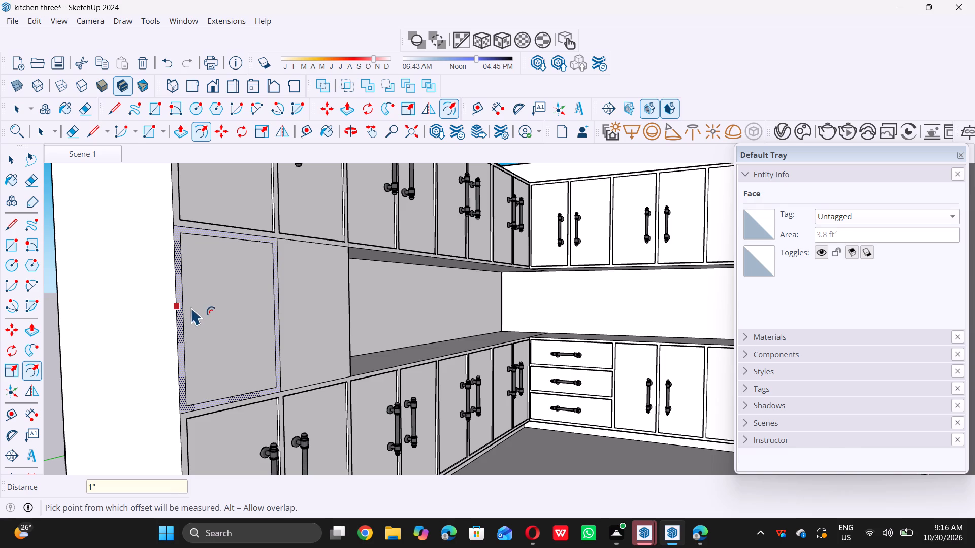
pyautogui.press('space')
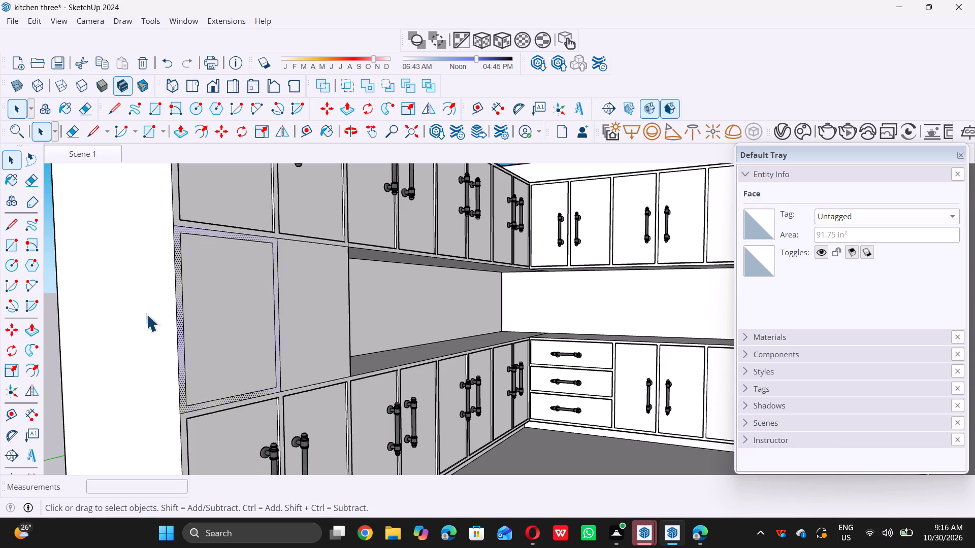
pyautogui.doubleClick(49, 379)
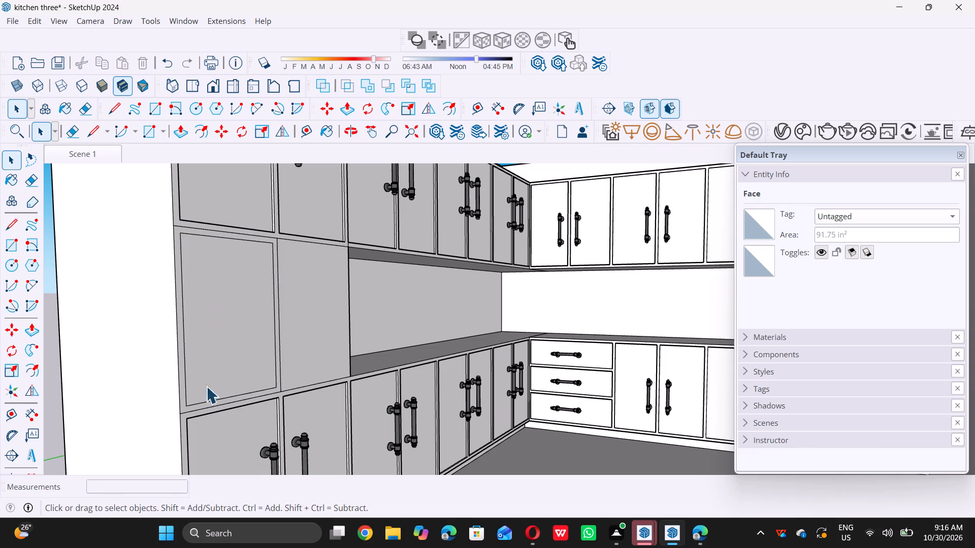
# Offset the outline of the adjacent section between the upper and lower cabinets 1" outward.
pyautogui.scroll(3, 322, 335)
pyautogui.click(309, 347)
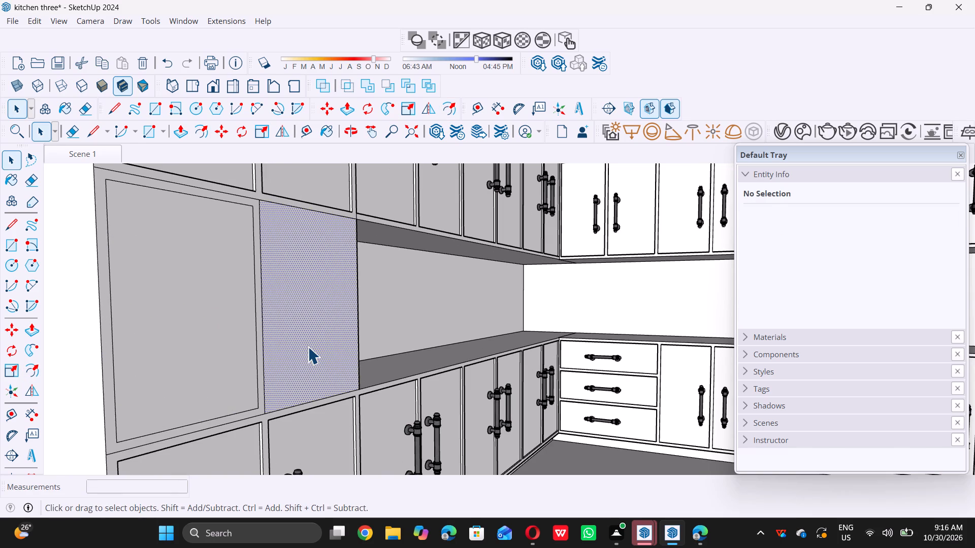
pyautogui.press('f')
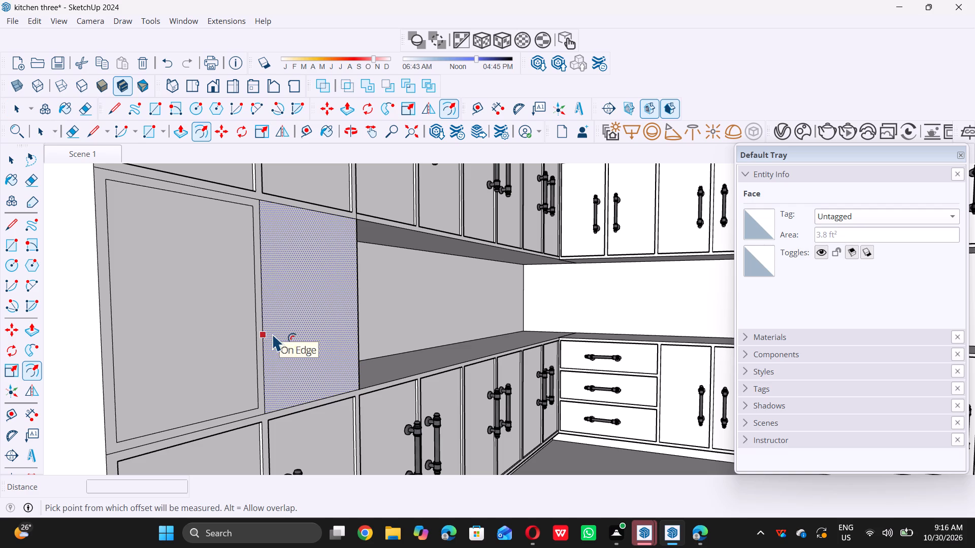
pyautogui.click(273, 333)
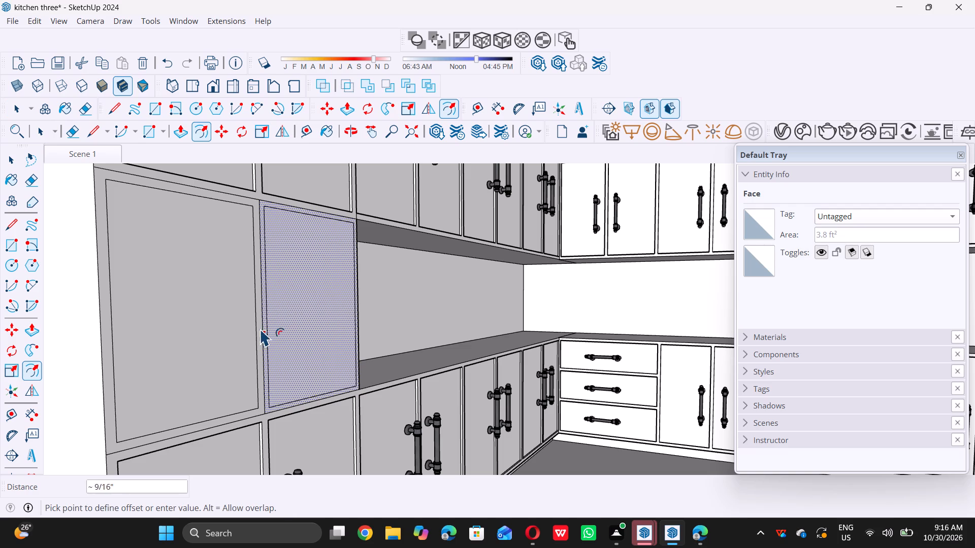
pyautogui.press('1')
pyautogui.hotkey('shift', '"')
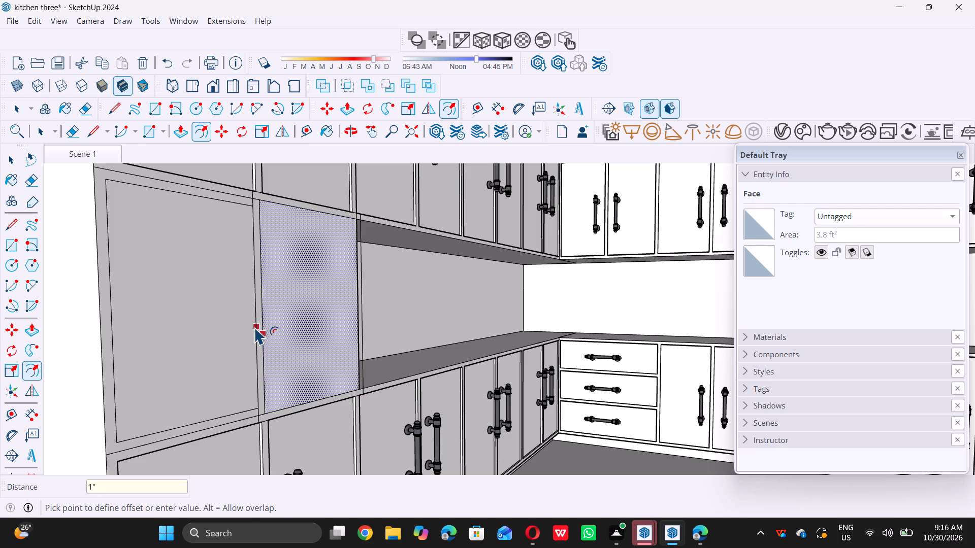
pyautogui.press('Return')
pyautogui.press('space')
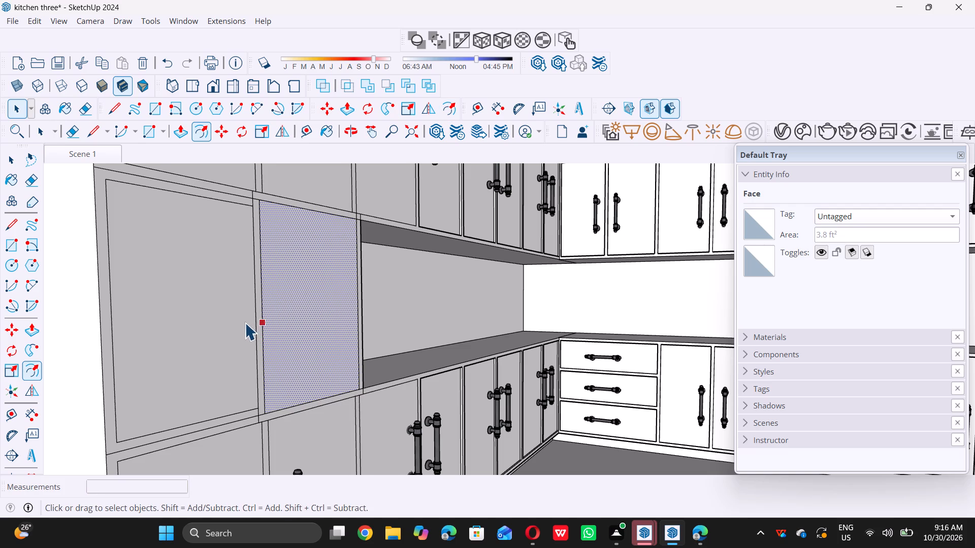
# Erase the stray short edge segments at the top junction between the two middle sections, just below the upper cabinets.
pyautogui.scroll(-4, 280, 243)
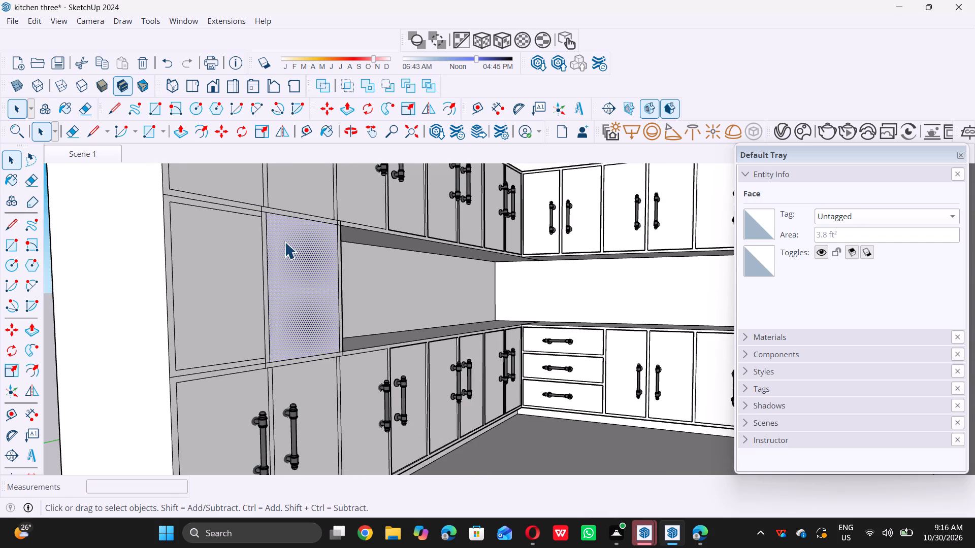
pyautogui.moveTo(280, 259); pyautogui.dragTo(215, 282, button='middle')
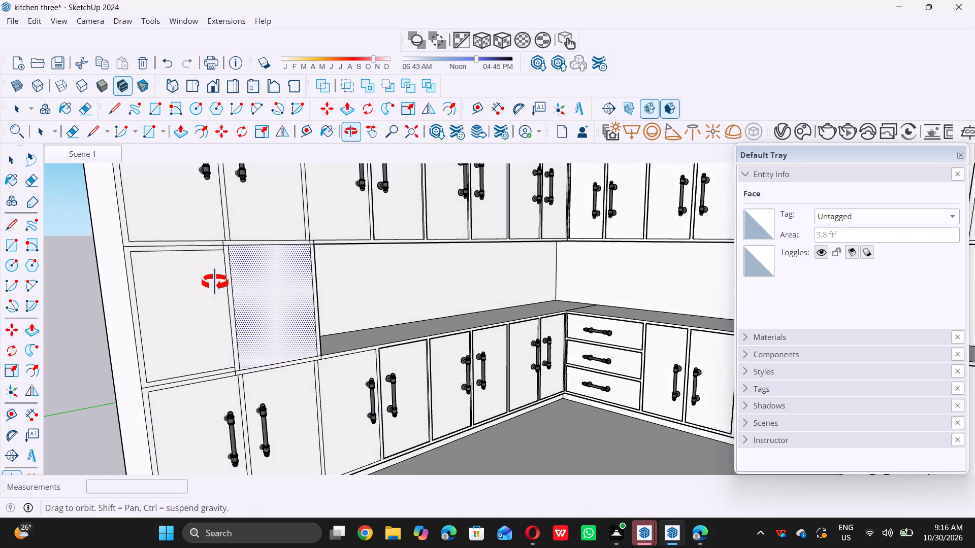
pyautogui.moveTo(215, 282); pyautogui.dragTo(197, 277, button='middle')
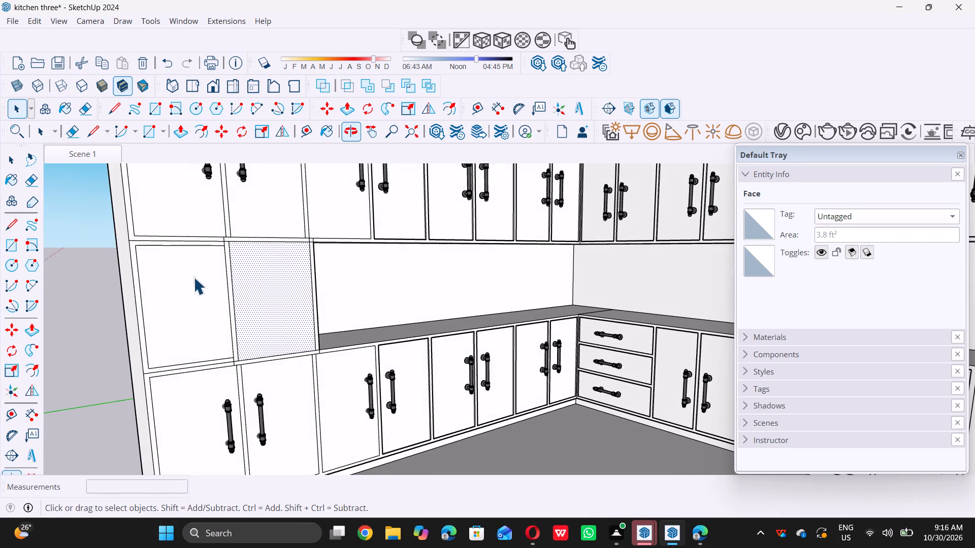
pyautogui.scroll(-3, 311, 312)
pyautogui.scroll(4, 178, 268)
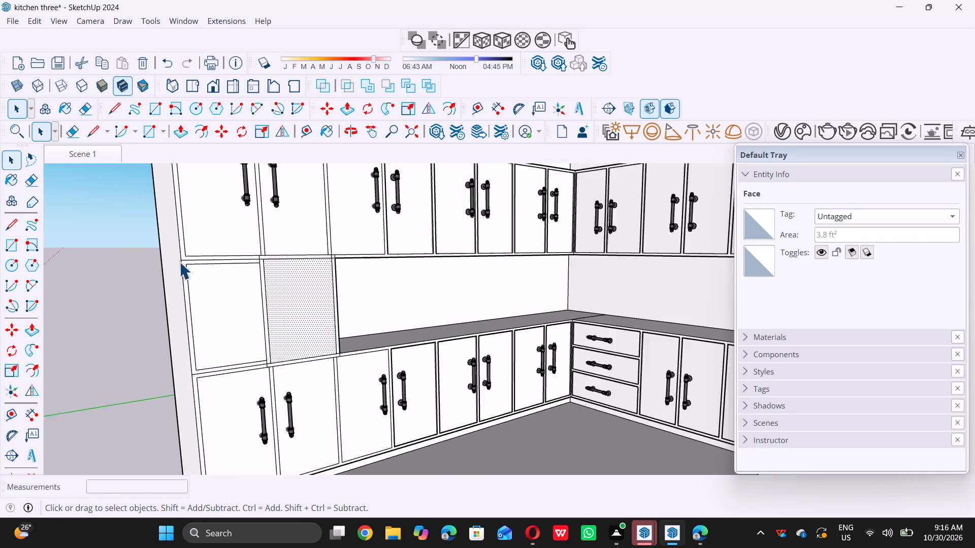
pyautogui.scroll(6, 179, 262)
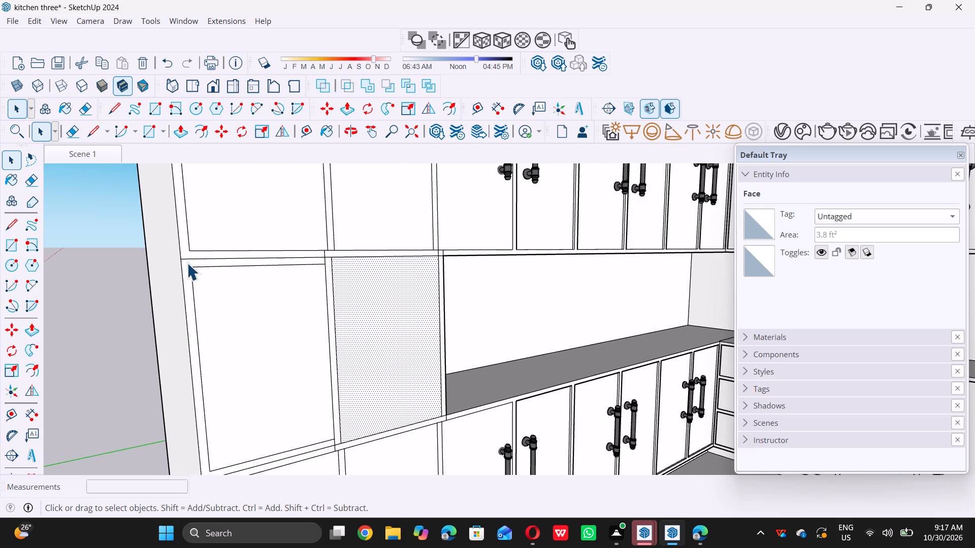
pyautogui.press('e')
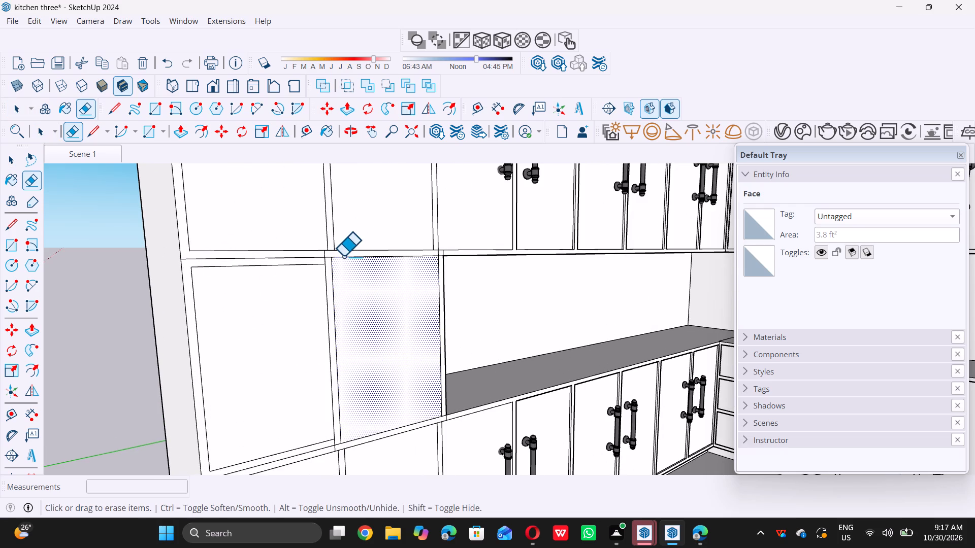
pyautogui.scroll(6, 337, 260)
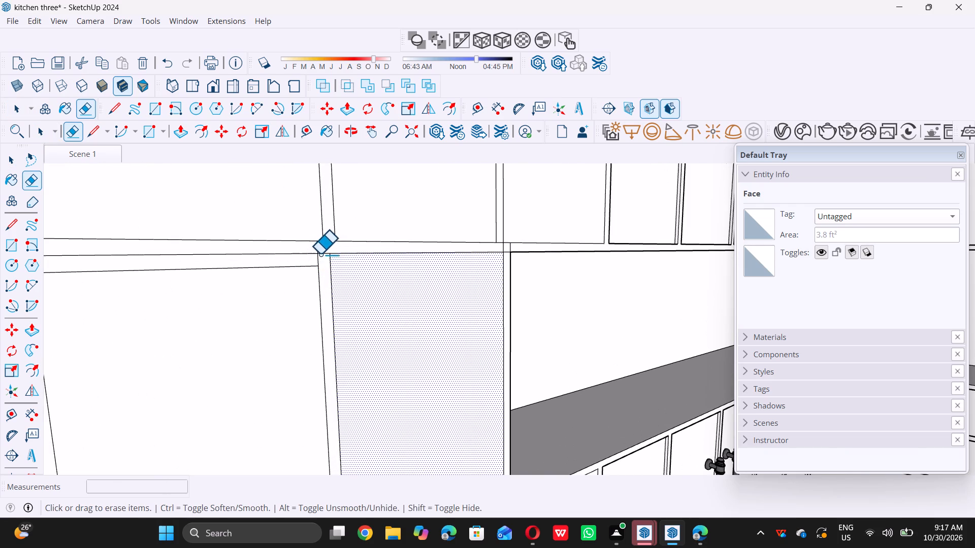
pyautogui.scroll(5, 321, 250)
pyautogui.doubleClick(320, 256)
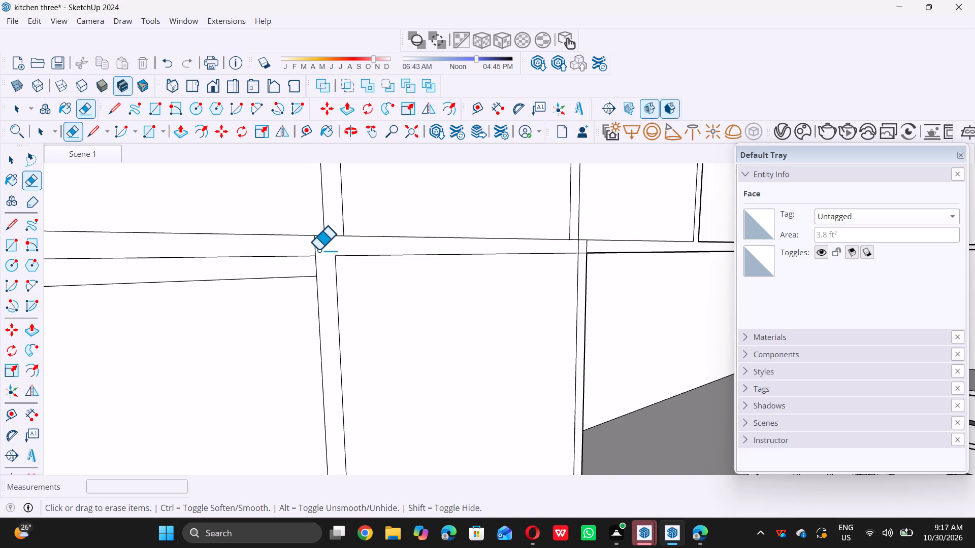
pyautogui.doubleClick(315, 249)
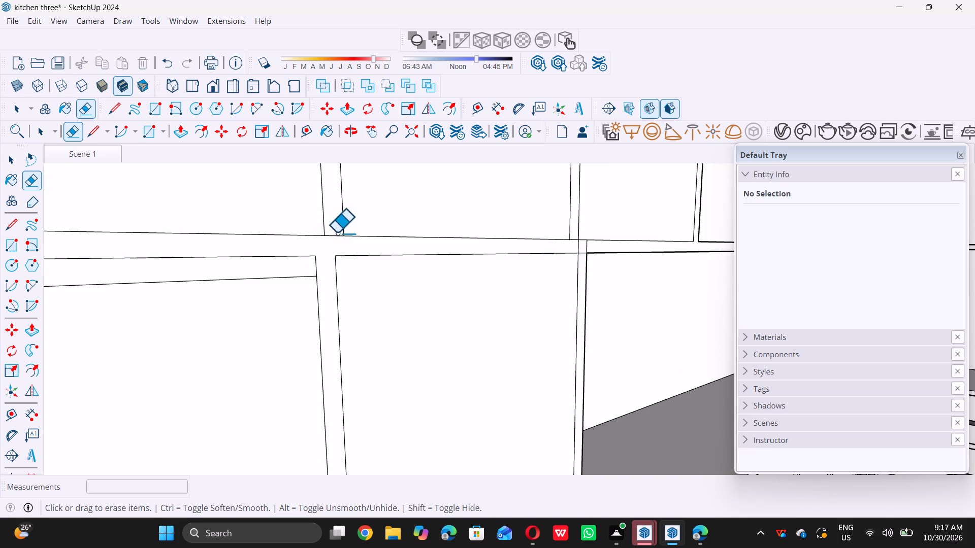
pyautogui.click(330, 236)
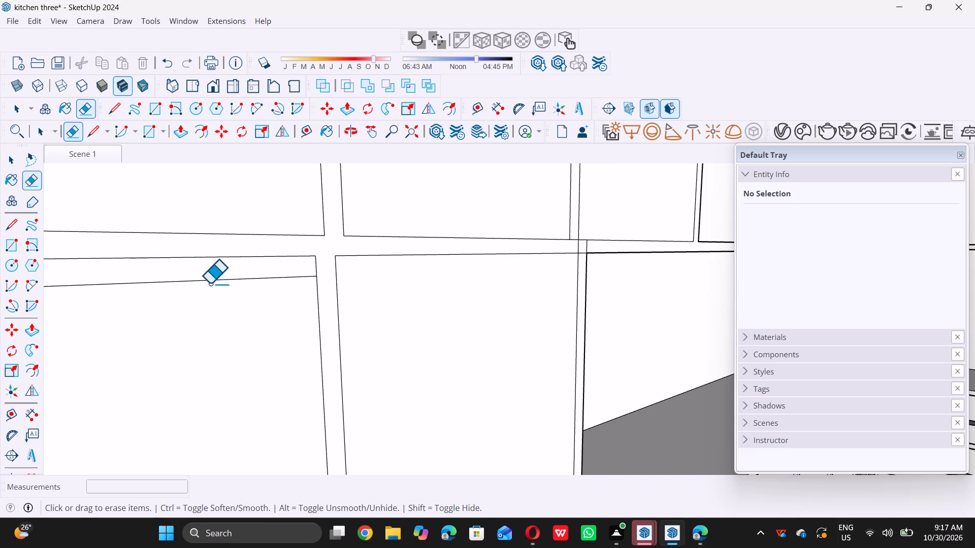
# Erase the stray short edge segments at the adjacent section's upper corner beside the open backsplash.
pyautogui.scroll(-5, 197, 294)
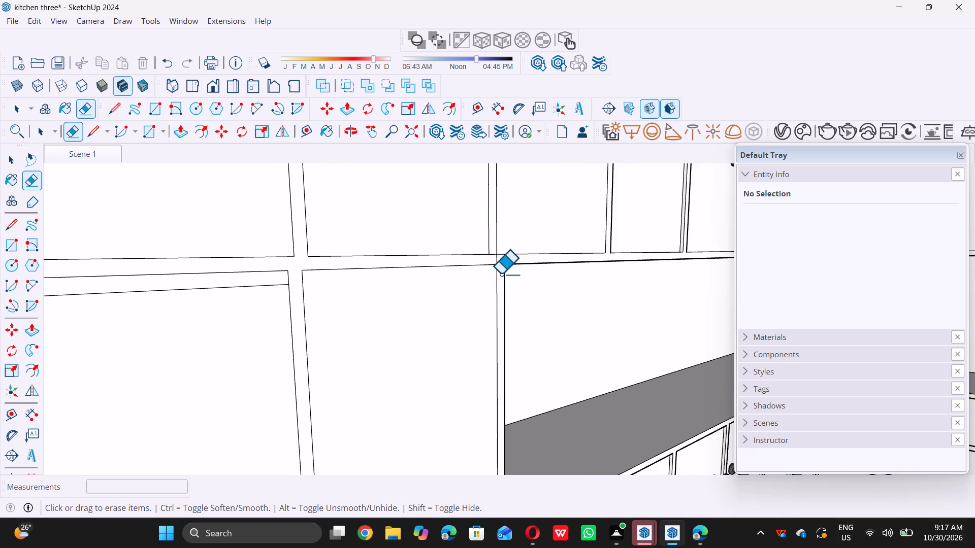
pyautogui.scroll(9, 501, 273)
pyautogui.doubleClick(500, 259)
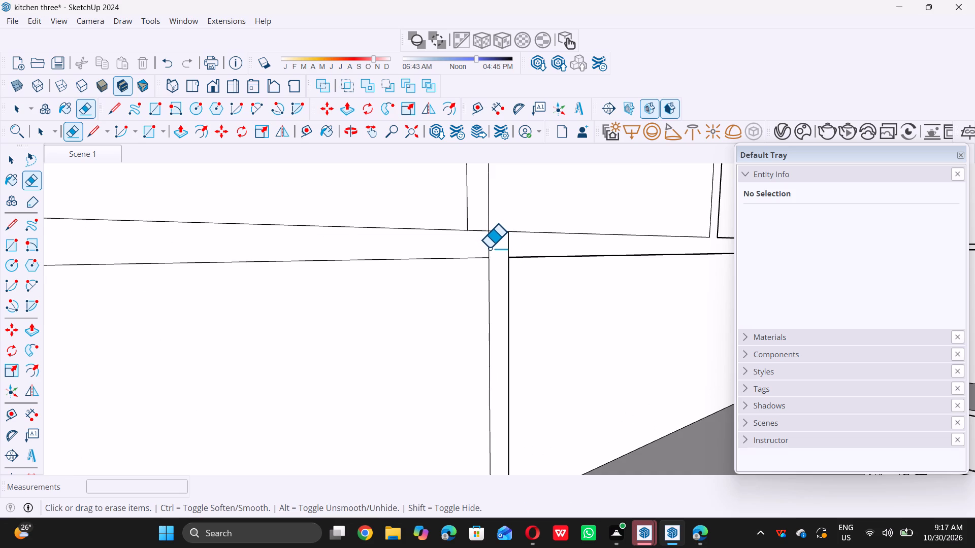
pyautogui.click(490, 249)
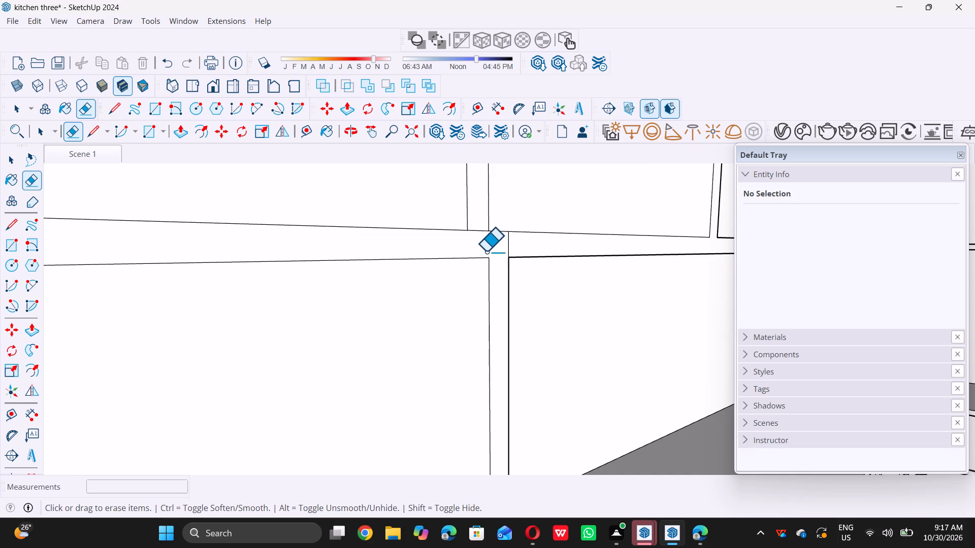
# Examine the outlines and border strips of the two middle sections against the upper and lower cabinet doors.
pyautogui.scroll(-19, 482, 256)
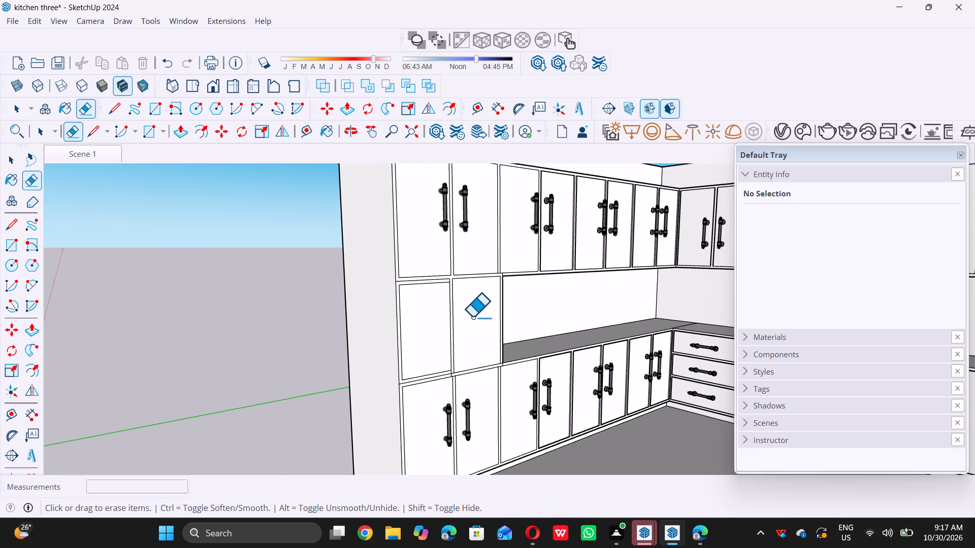
pyautogui.scroll(-1, 459, 335)
pyautogui.moveTo(459, 335); pyautogui.dragTo(416, 328, button='middle')
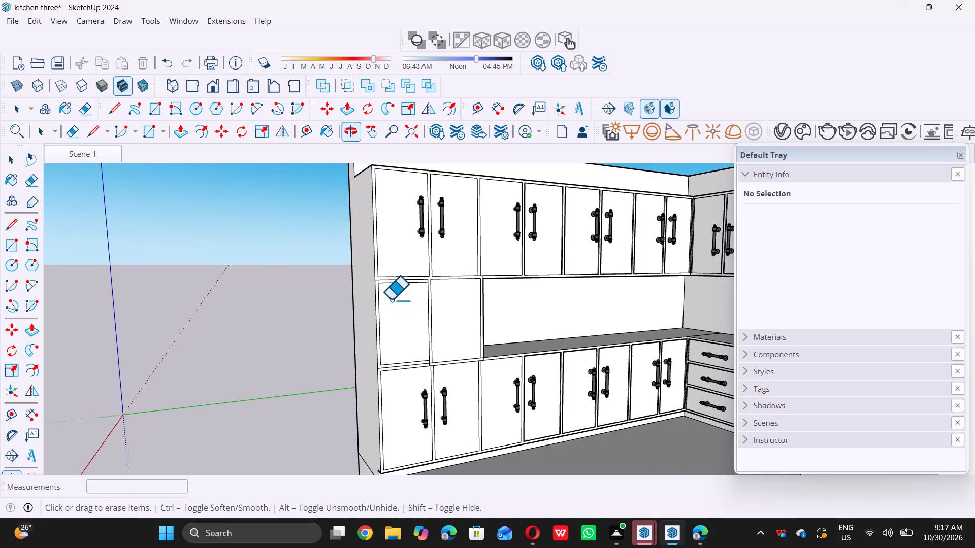
pyautogui.scroll(13, 388, 286)
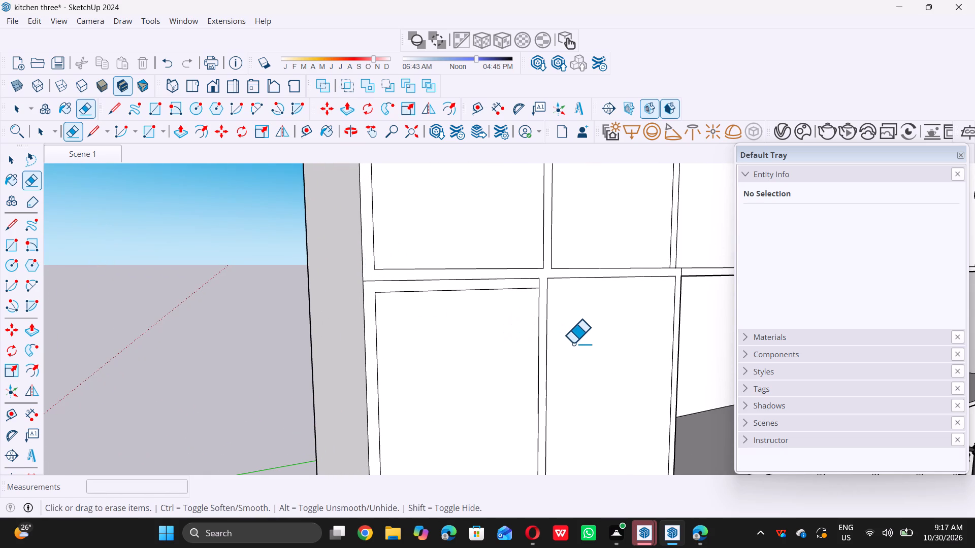
pyautogui.moveTo(528, 342); pyautogui.dragTo(457, 310, button='middle')
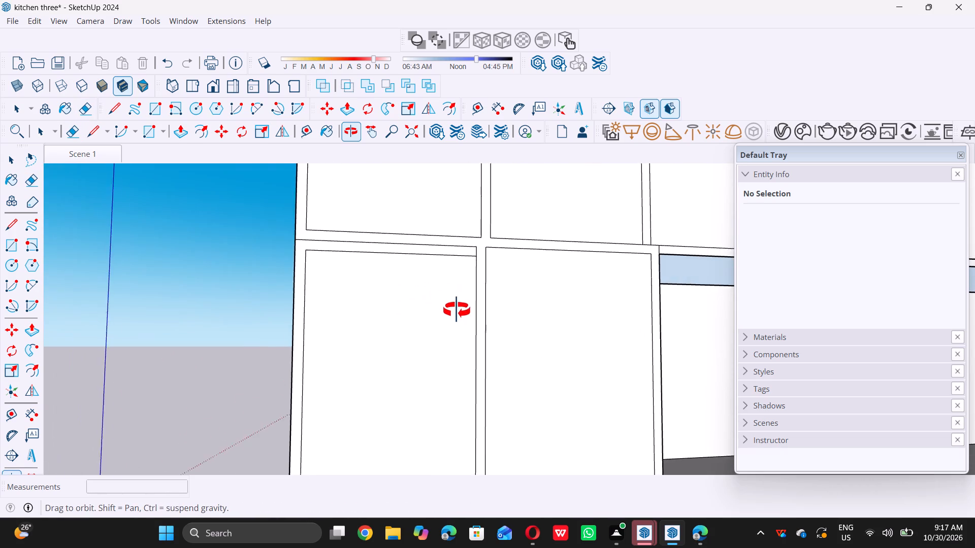
pyautogui.moveTo(457, 310); pyautogui.dragTo(418, 289, button='middle')
pyautogui.moveTo(419, 289); pyautogui.dragTo(424, 288, button='middle')
pyautogui.middleClick(424, 288)
pyautogui.scroll(-4, 414, 295)
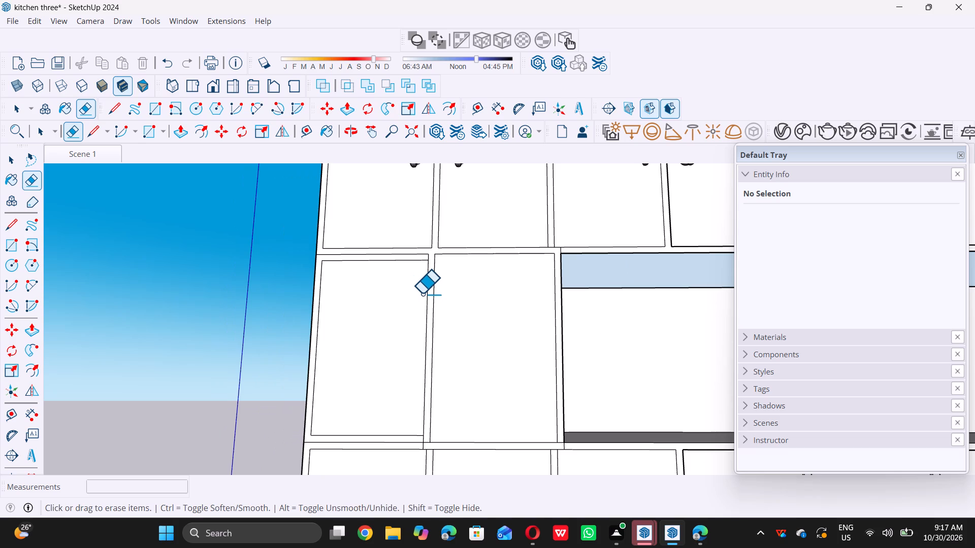
pyautogui.moveTo(422, 303); pyautogui.dragTo(427, 310, button='middle')
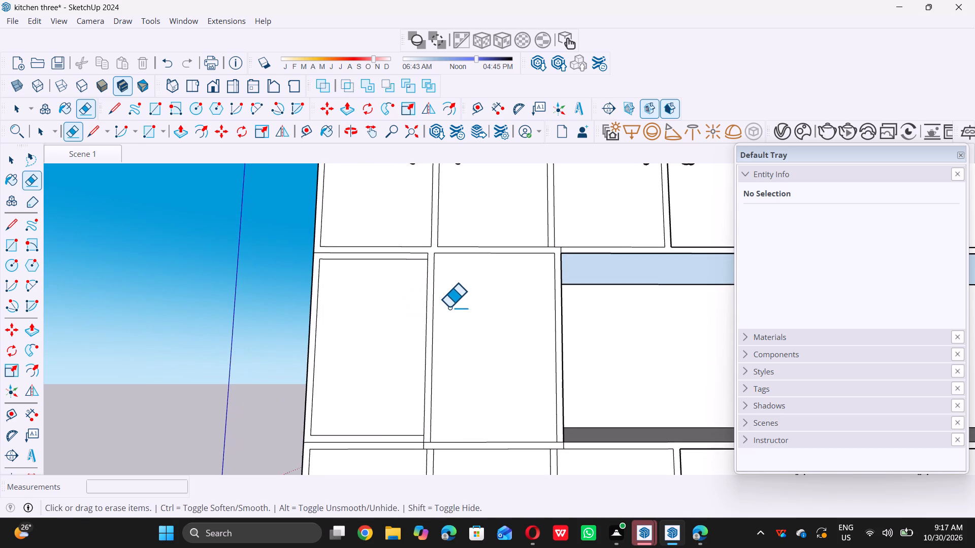
# Place a vertical guide along the outer edge of the end upper cabinet door, extending down over the middle section.
pyautogui.scroll(3, 449, 305)
pyautogui.press('space')
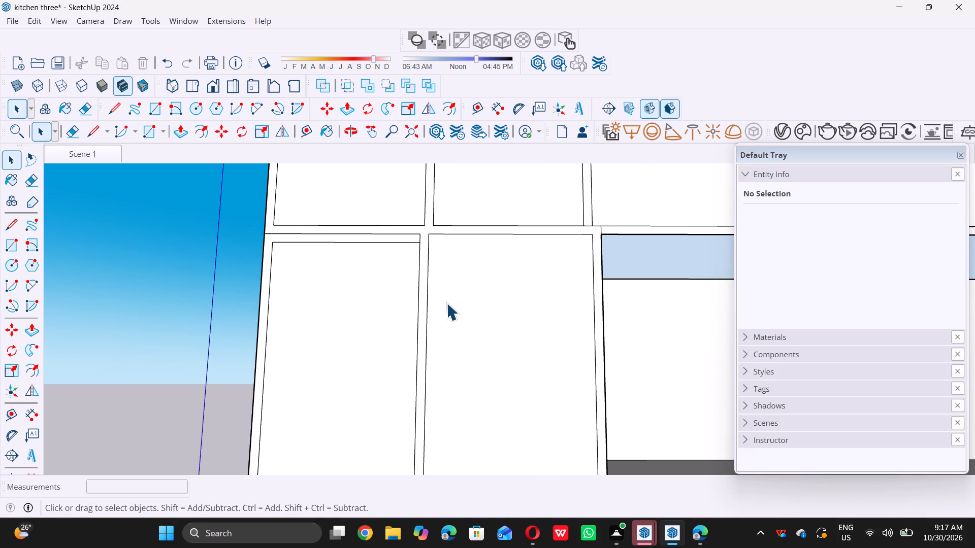
pyautogui.press('t')
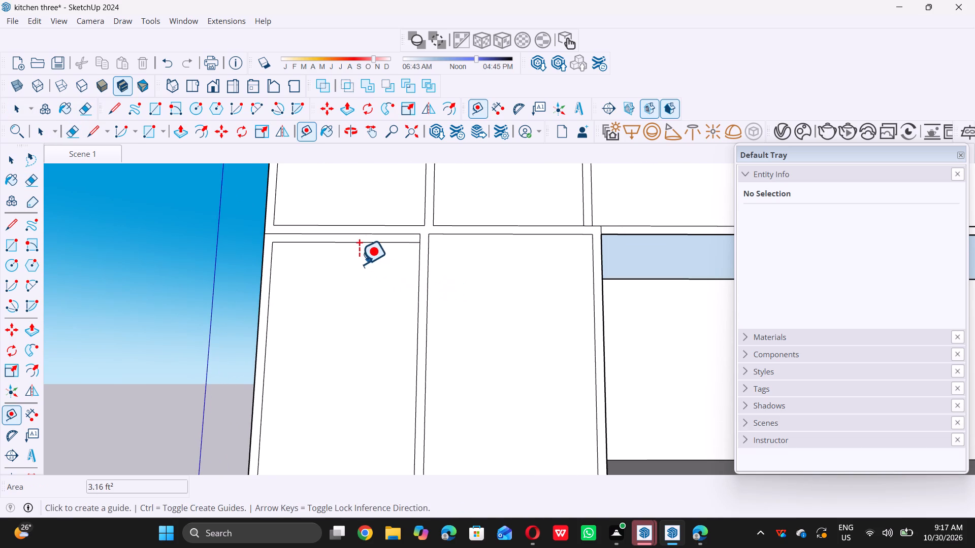
pyautogui.scroll(-5, 376, 375)
pyautogui.scroll(5, 330, 272)
pyautogui.doubleClick(295, 247)
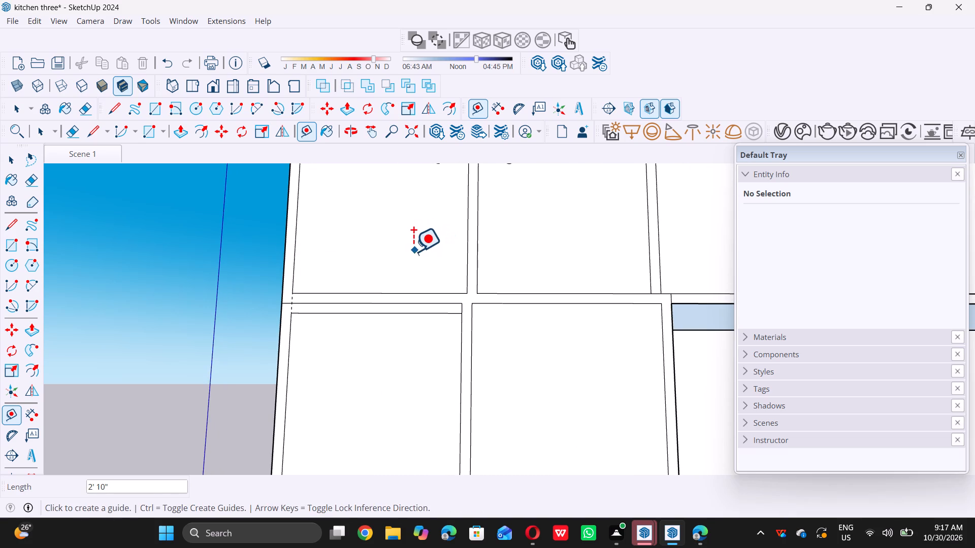
pyautogui.press('t')
pyautogui.doubleClick(292, 232)
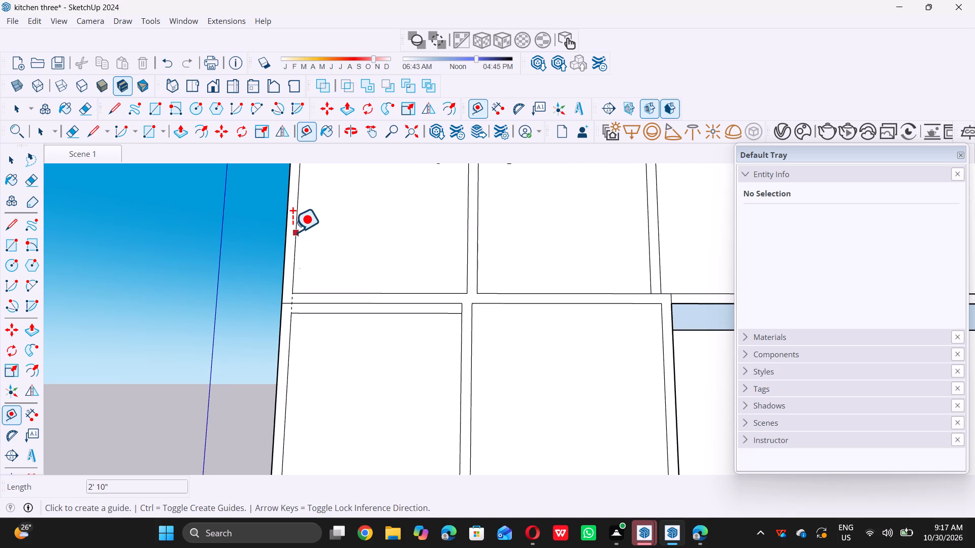
# Place vertical guides along both edges of the strip between the first two upper doors, extending down over the middle sections.
pyautogui.scroll(-6, 391, 338)
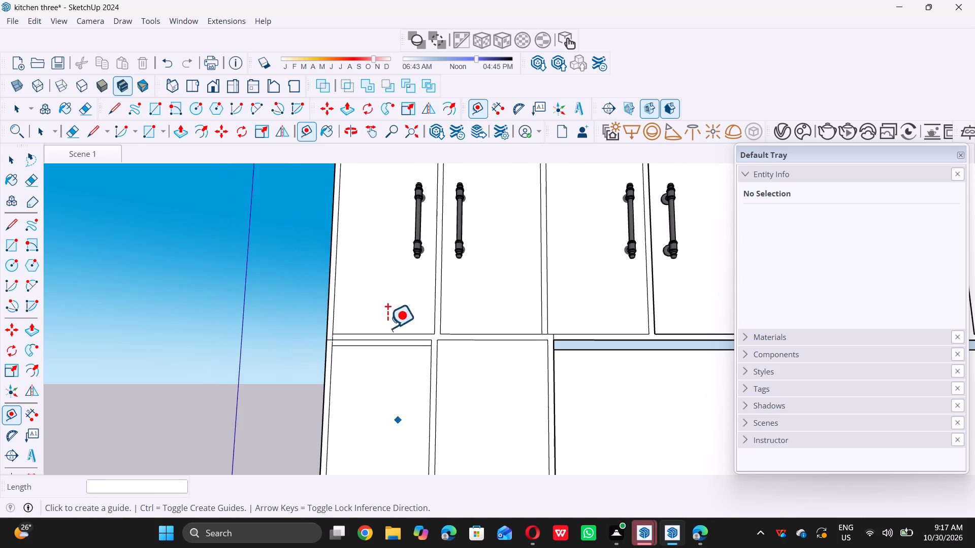
pyautogui.scroll(5, 352, 286)
pyautogui.click(325, 298)
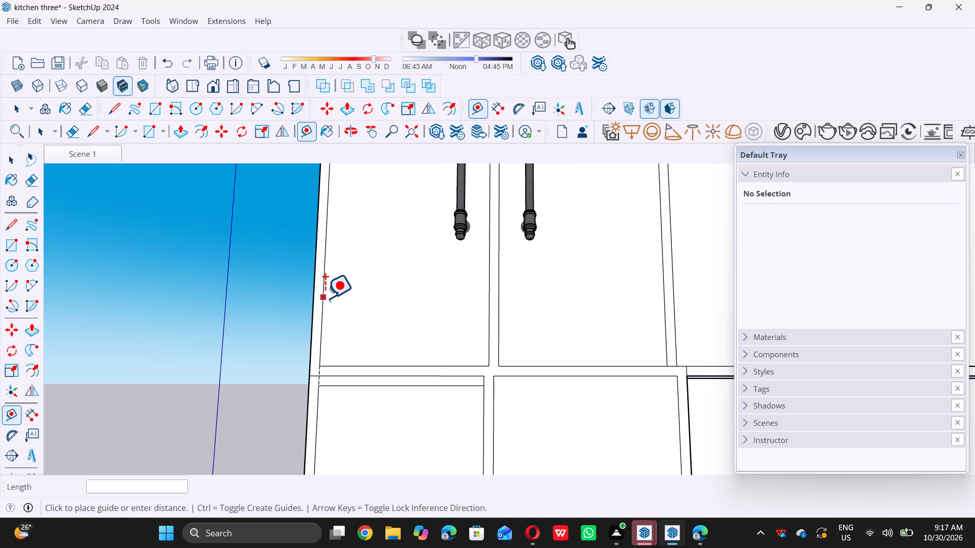
pyautogui.click(485, 364)
pyautogui.scroll(5, 480, 353)
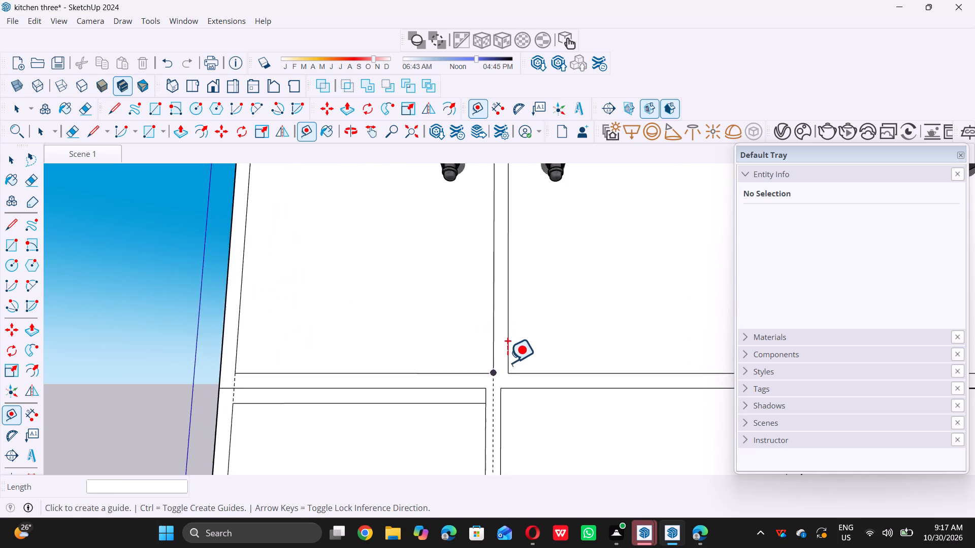
pyautogui.scroll(4, 508, 362)
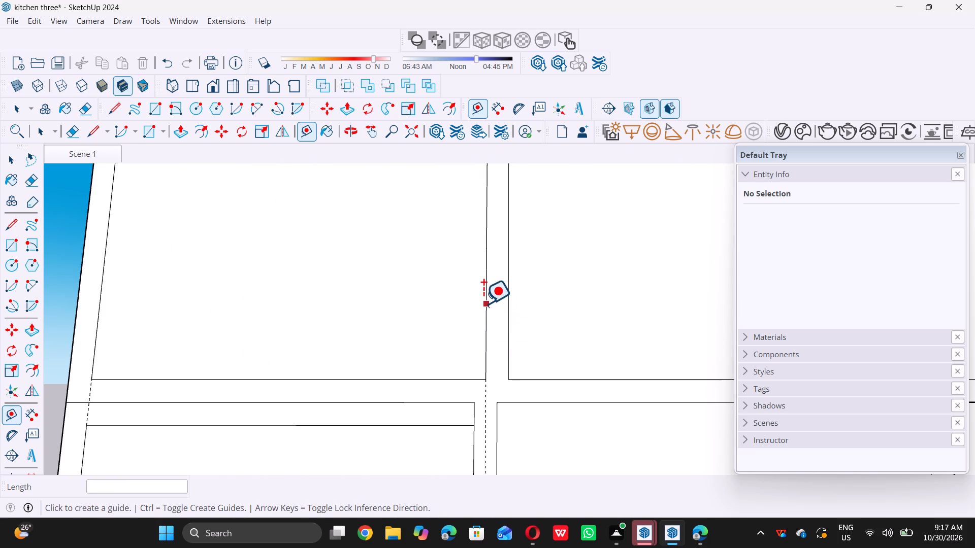
pyautogui.tripleClick(483, 303)
pyautogui.doubleClick(510, 306)
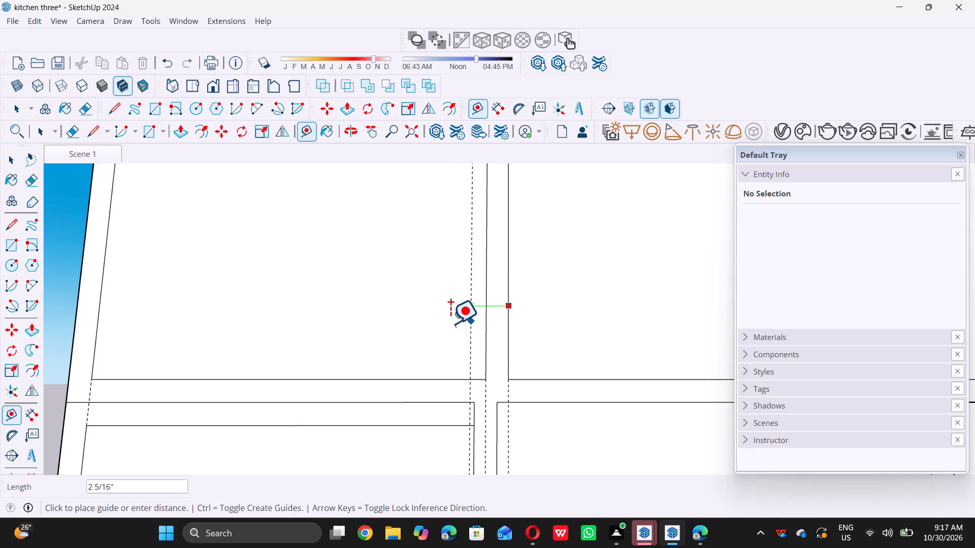
# Place a vertical guide along the third upper door's edge next to the second door, extending down beside the open backsplash.
pyautogui.scroll(-11, 430, 328)
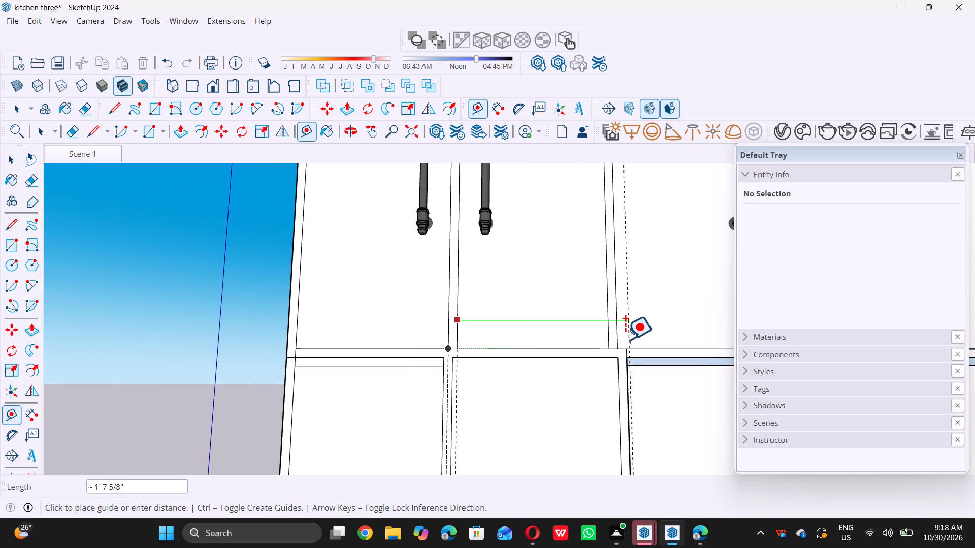
pyautogui.scroll(8, 617, 340)
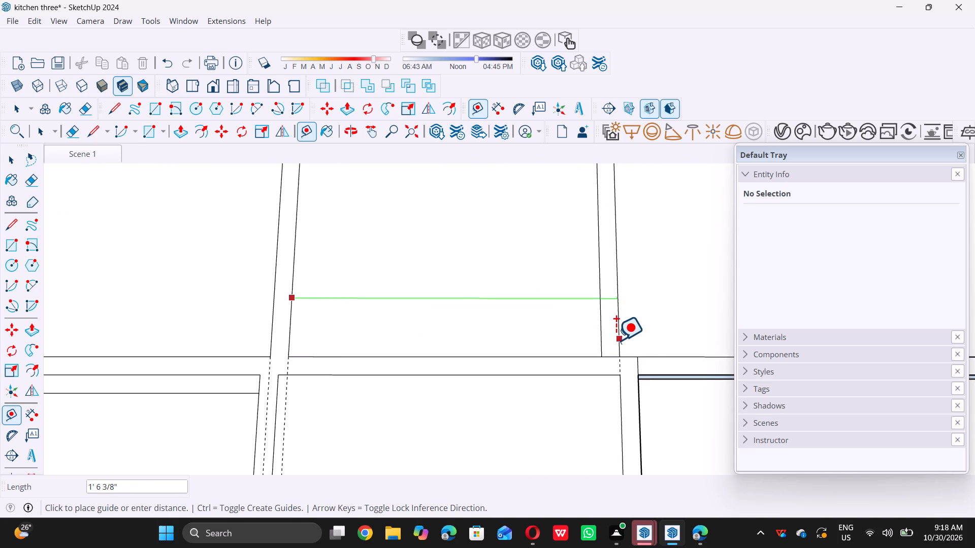
pyautogui.doubleClick(616, 354)
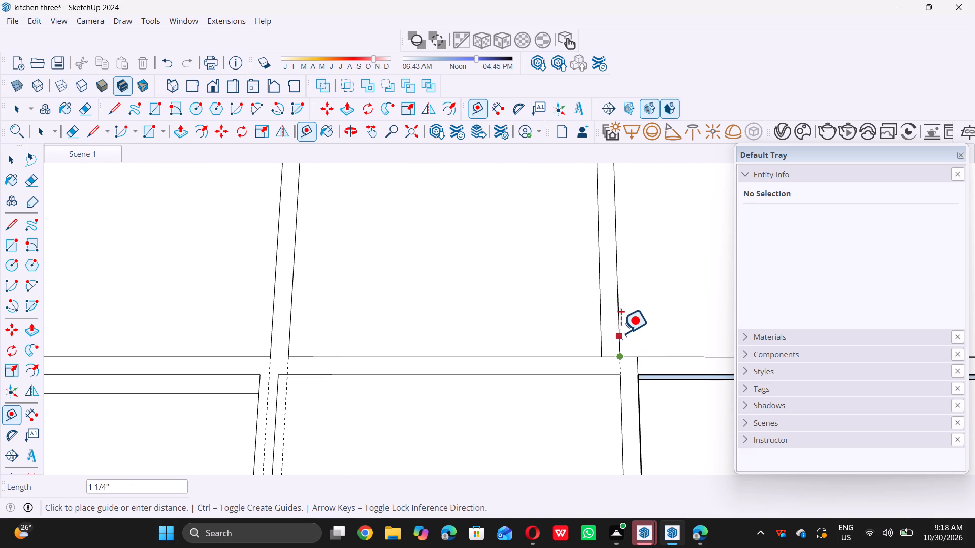
pyautogui.click(617, 330)
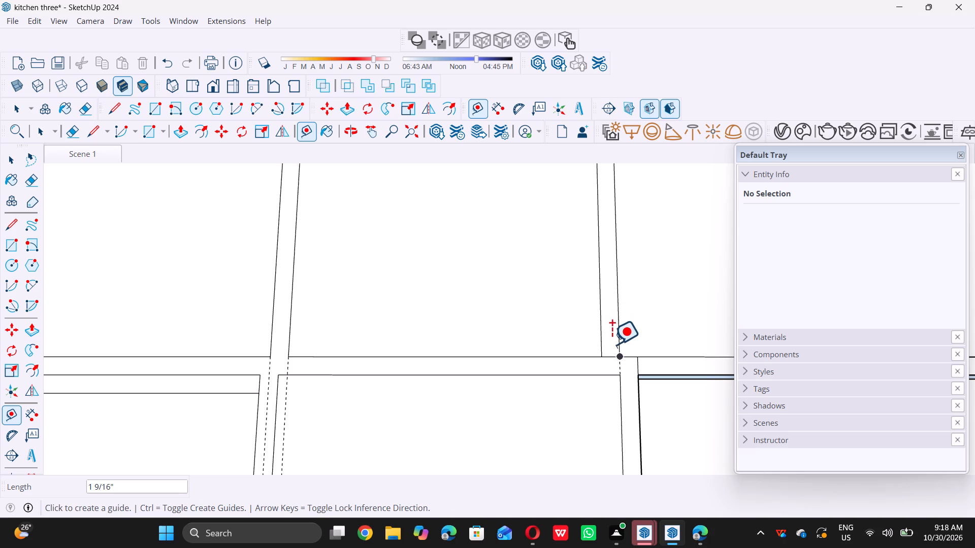
pyautogui.scroll(3, 615, 361)
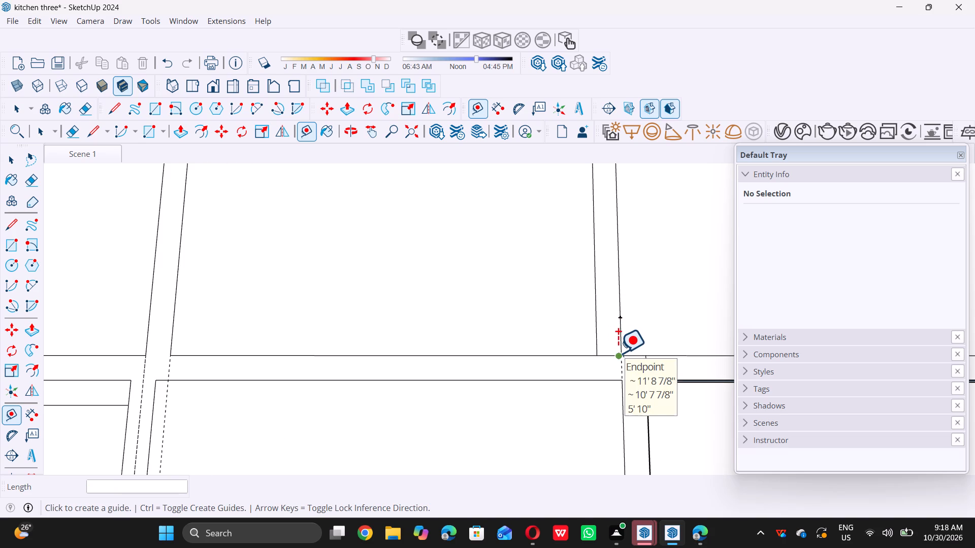
pyautogui.doubleClick(620, 356)
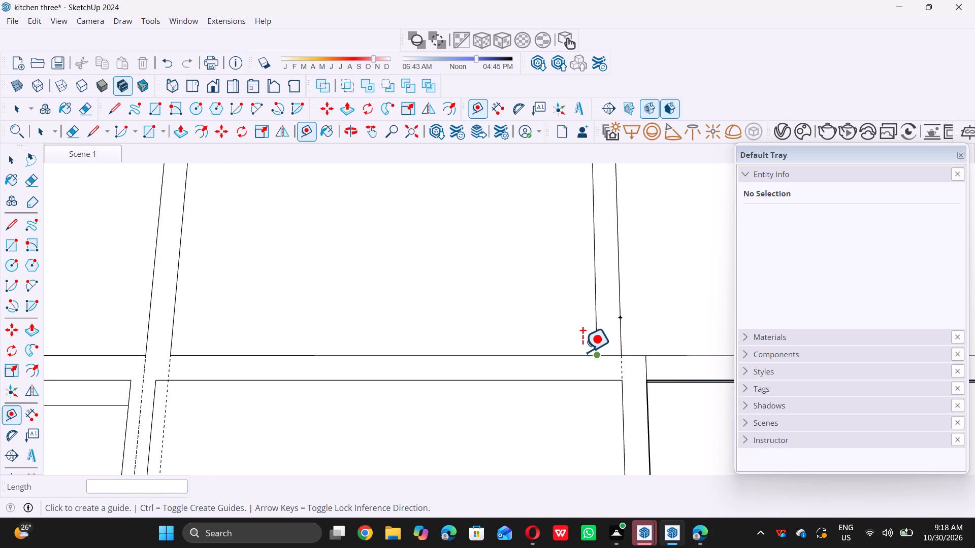
pyautogui.press('space')
pyautogui.press('t')
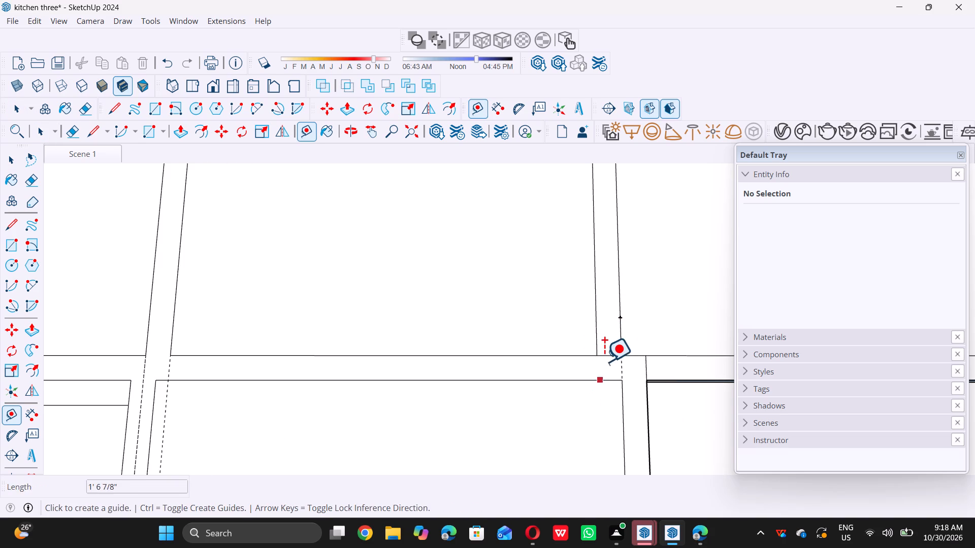
pyautogui.doubleClick(619, 327)
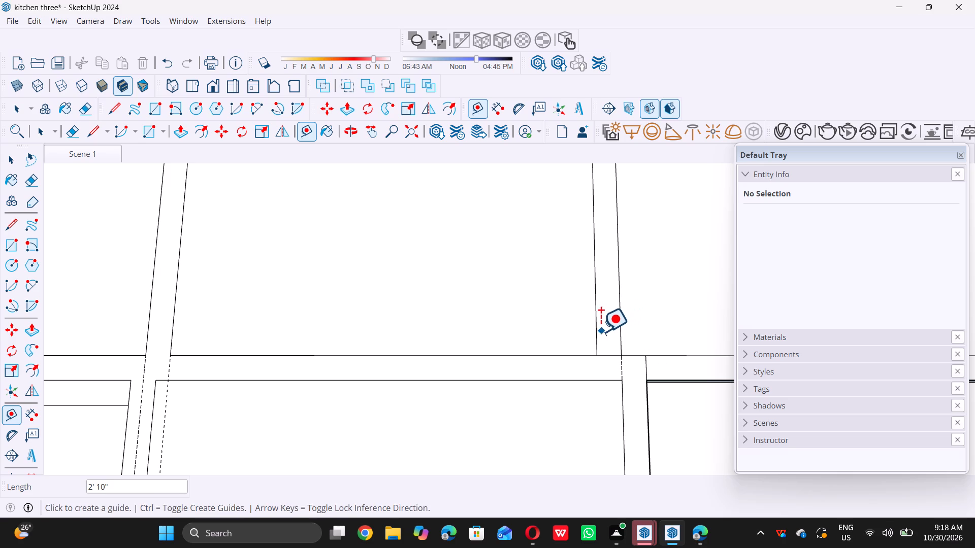
pyautogui.press('space')
pyautogui.press('t')
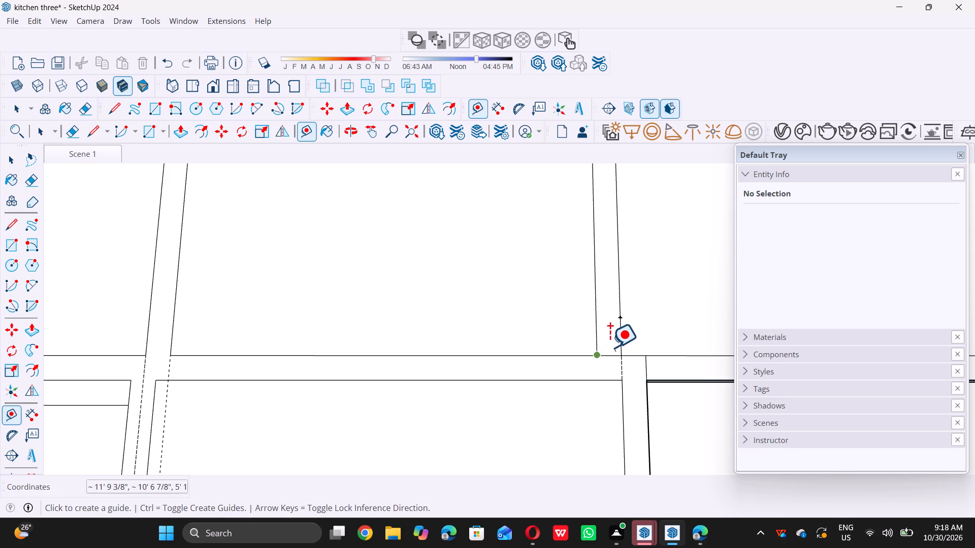
pyautogui.tripleClick(617, 354)
pyautogui.click(616, 354)
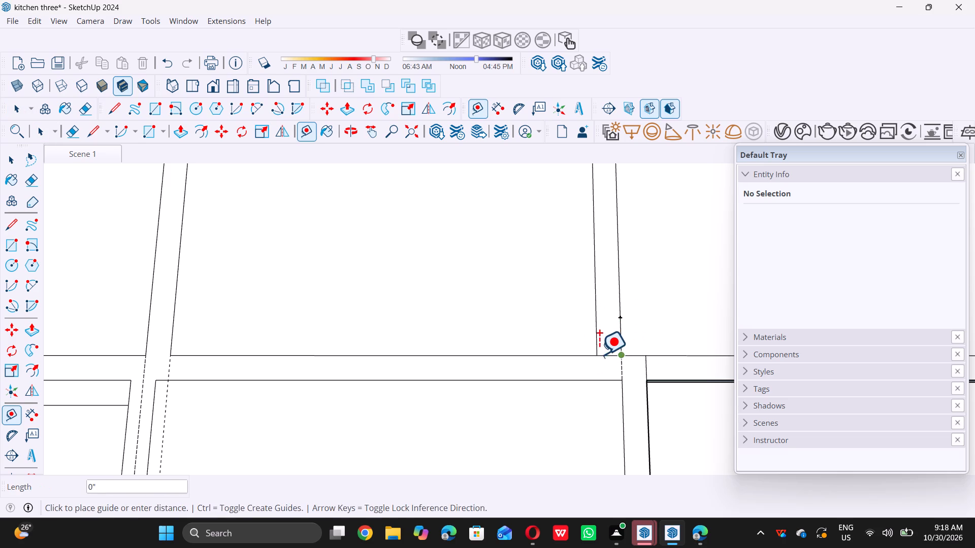
pyautogui.press('space')
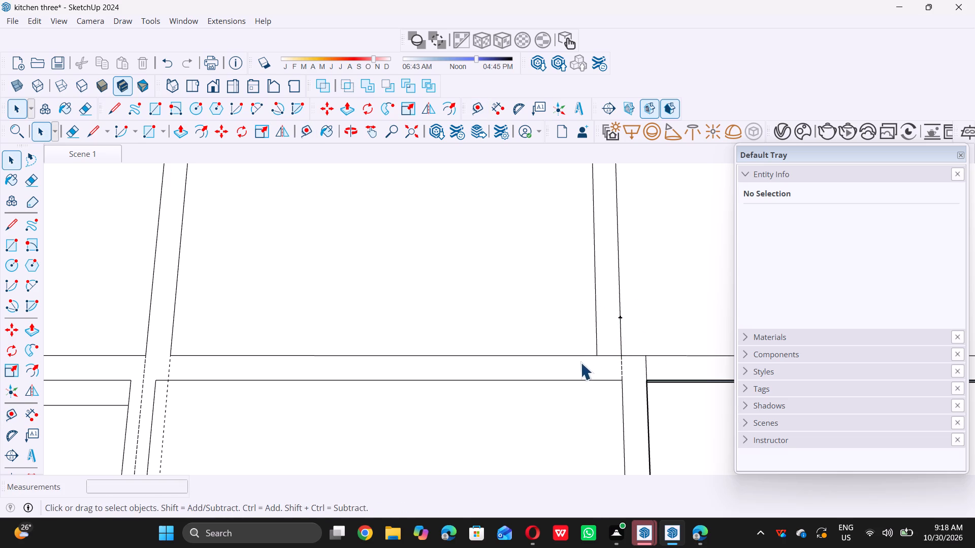
pyautogui.press('t')
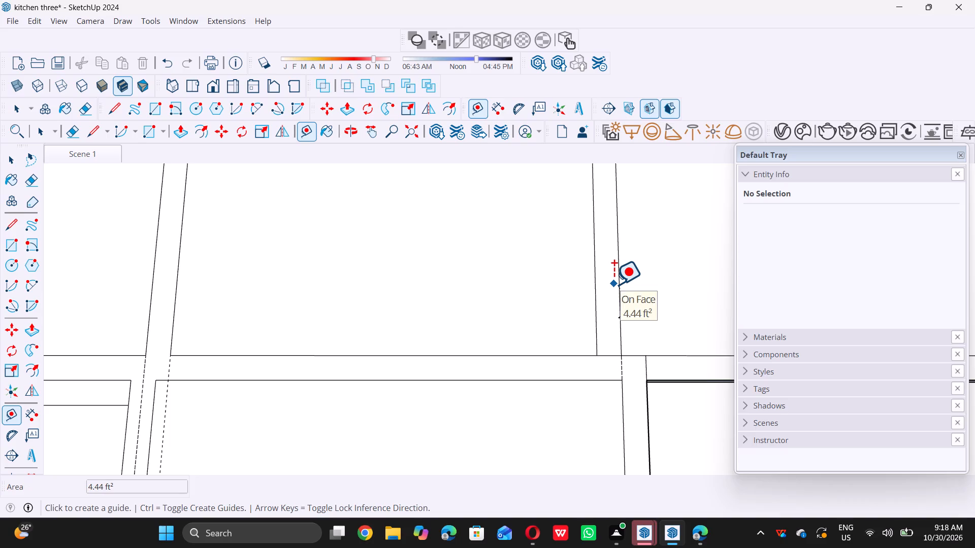
pyautogui.doubleClick(620, 284)
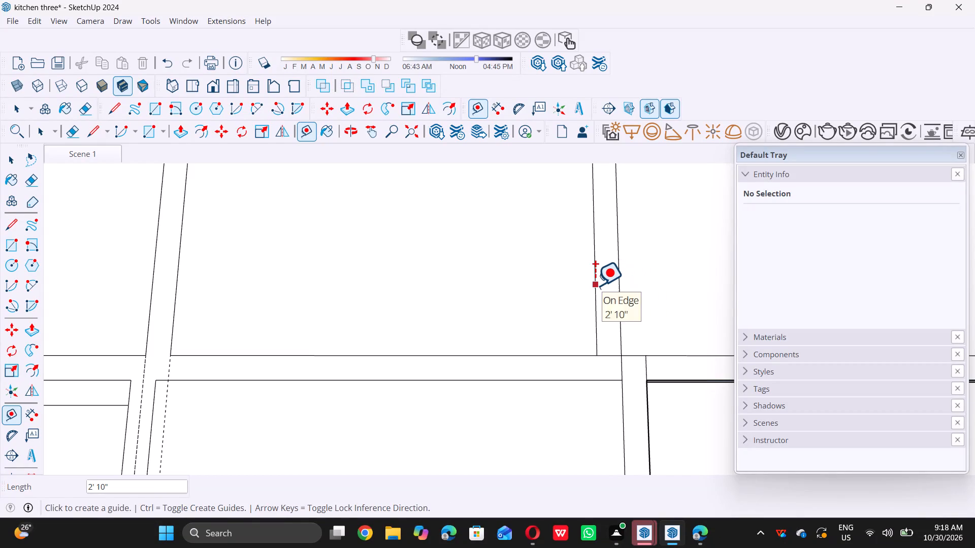
pyautogui.press('space')
pyautogui.press('t')
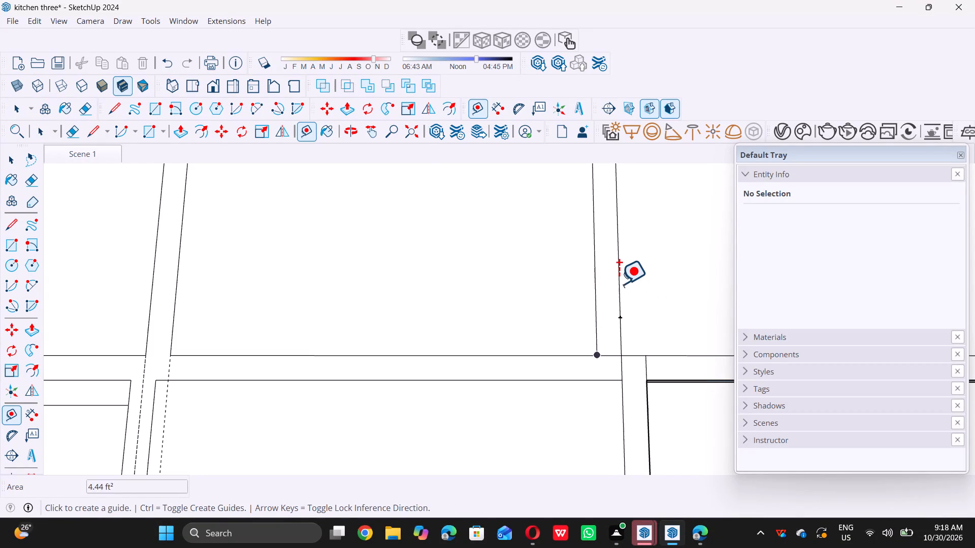
pyautogui.doubleClick(618, 283)
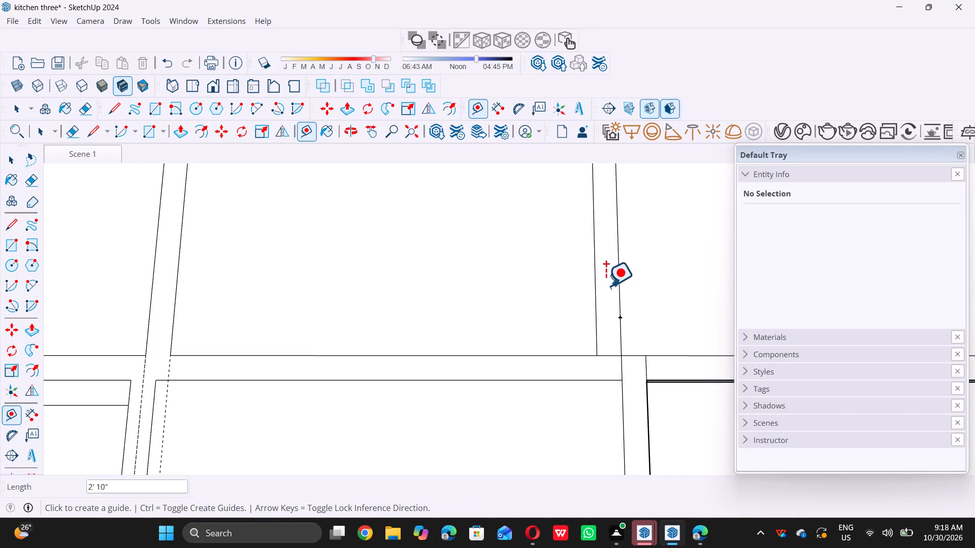
# Place a vertical guide along the second upper door's edge nearest the third door, extending down over the adjacent middle section.
pyautogui.scroll(-5, 575, 367)
pyautogui.scroll(4, 601, 312)
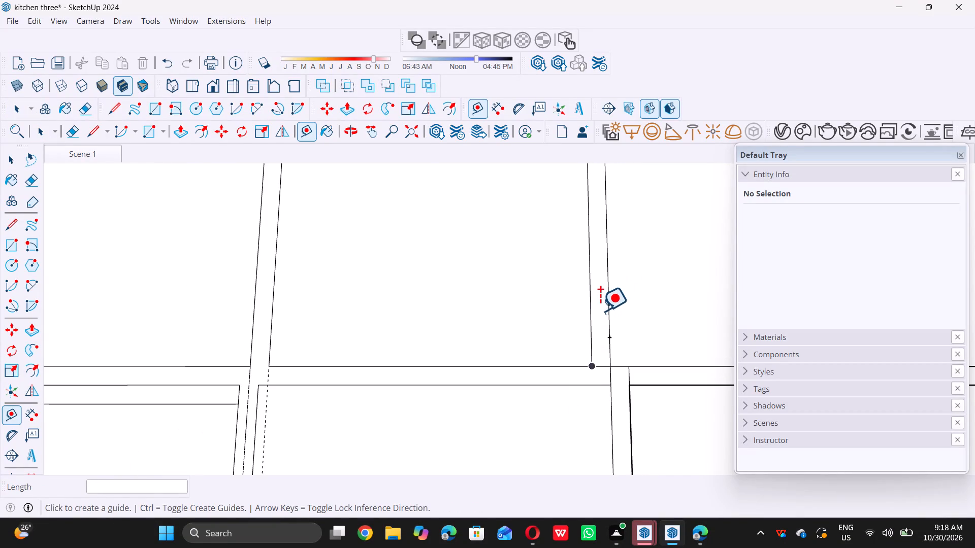
pyautogui.scroll(1, 600, 311)
pyautogui.click(584, 306)
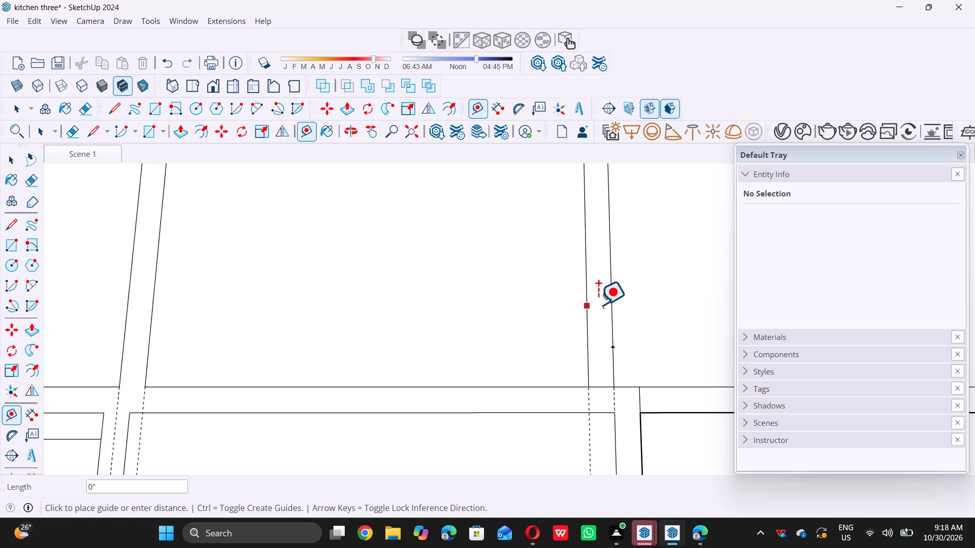
pyautogui.tripleClick(592, 307)
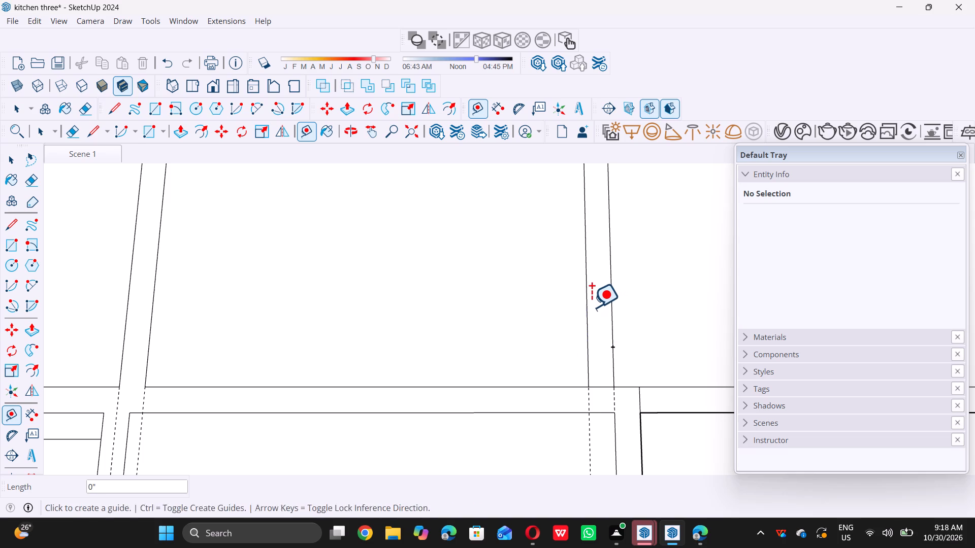
pyautogui.click(592, 307)
pyautogui.press('space')
# Examine the vertical guides against the upper, middle and lower cabinets from several angles and across the whole kitchen.
pyautogui.scroll(-9, 592, 352)
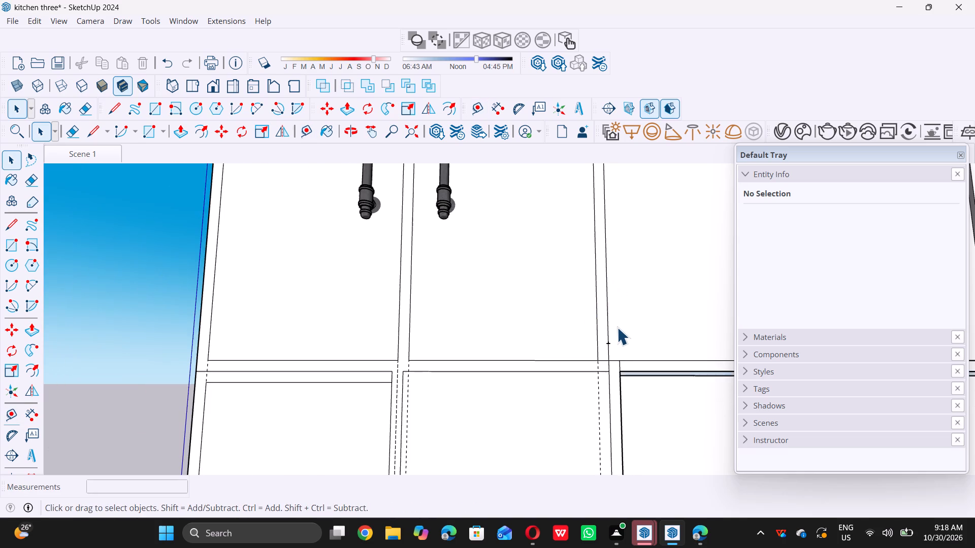
pyautogui.scroll(-9, 428, 310)
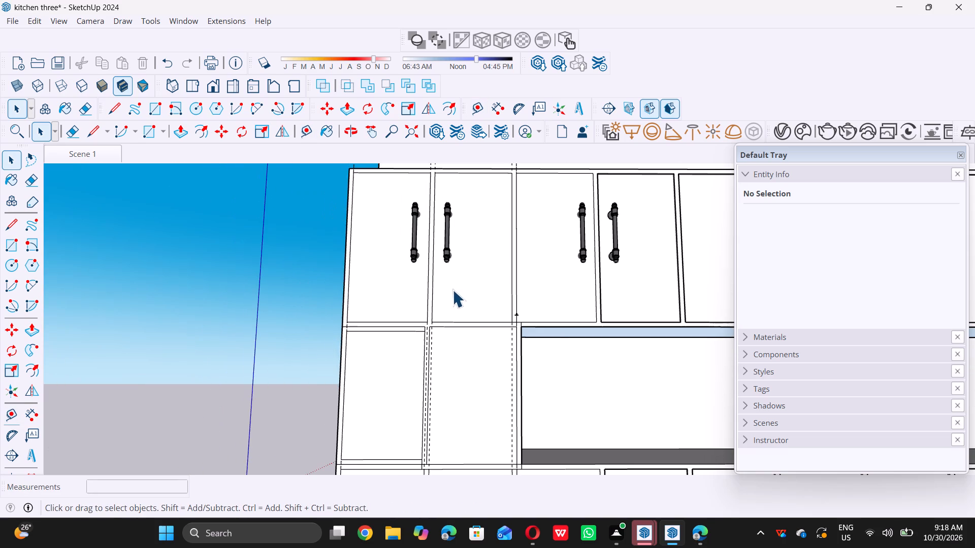
pyautogui.moveTo(548, 364); pyautogui.dragTo(431, 320, button='middle')
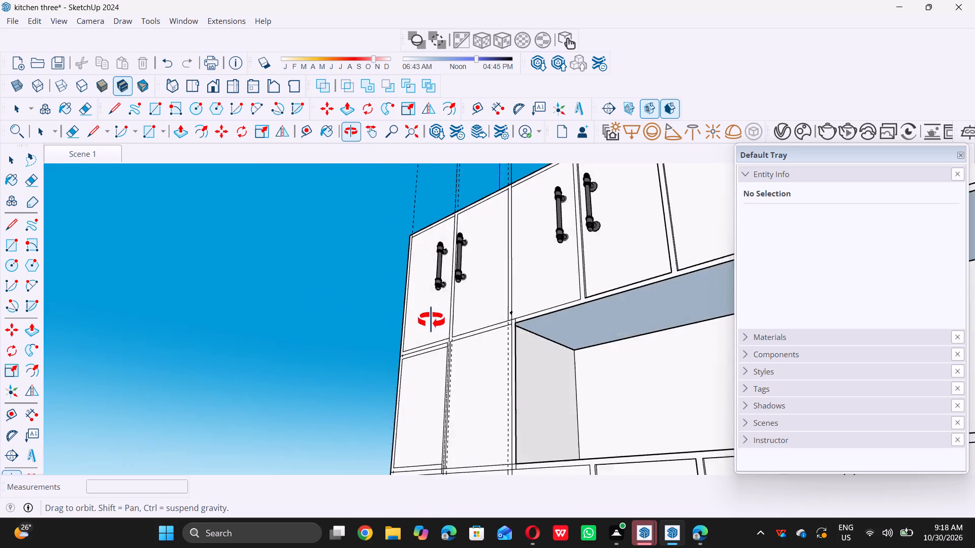
pyautogui.moveTo(431, 320); pyautogui.dragTo(336, 324, button='middle')
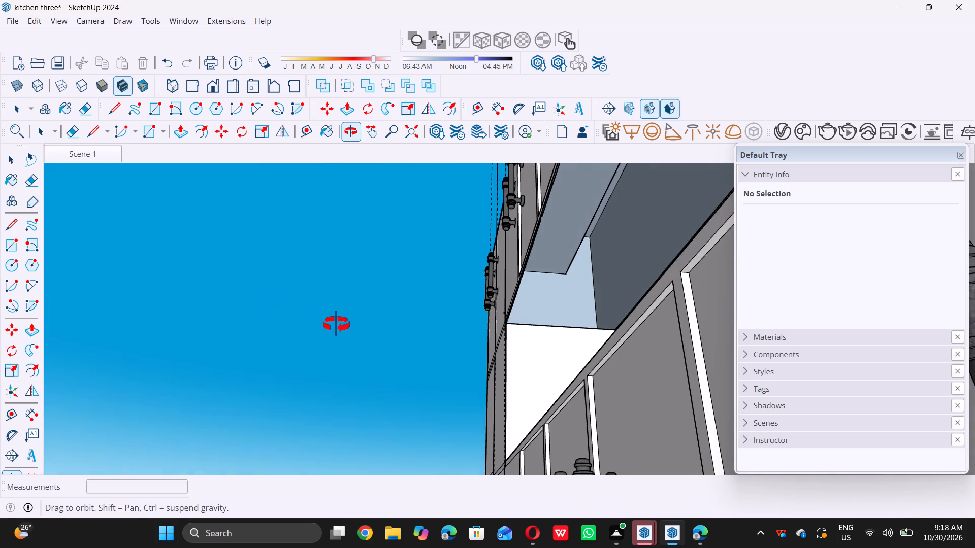
pyautogui.moveTo(336, 324); pyautogui.dragTo(590, 383, button='middle')
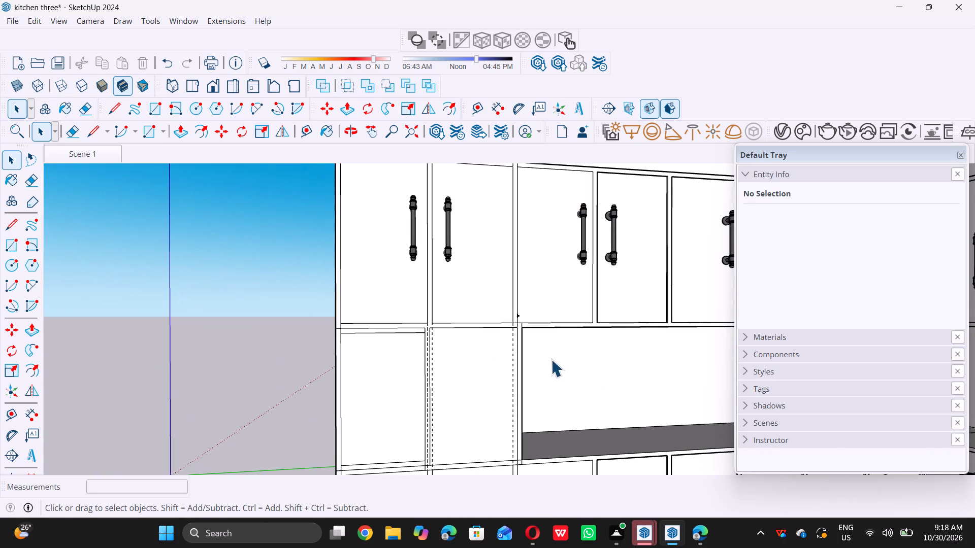
pyautogui.scroll(-9, 551, 359)
pyautogui.scroll(-16, 465, 365)
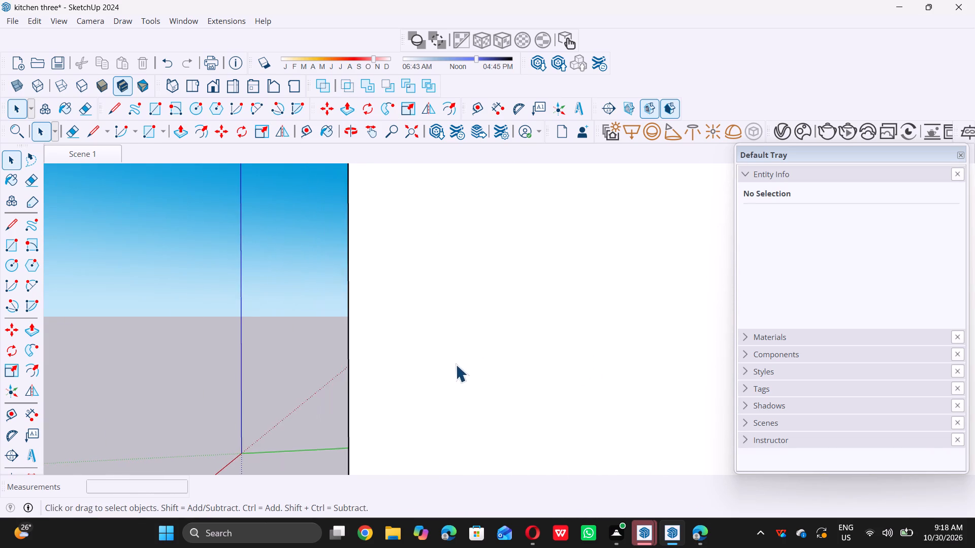
pyautogui.scroll(-5, 456, 364)
pyautogui.moveTo(331, 364); pyautogui.dragTo(606, 381, button='middle')
pyautogui.scroll(-4, 266, 358)
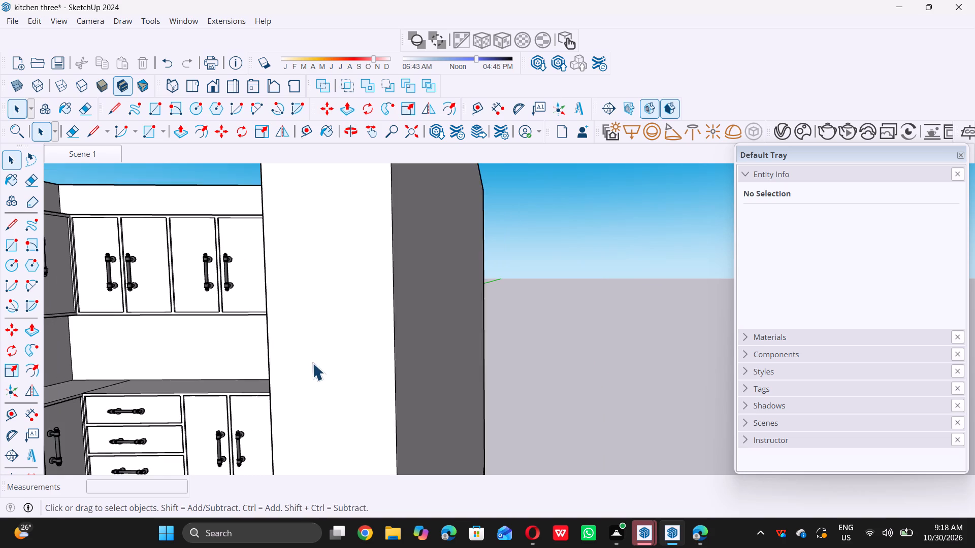
pyautogui.scroll(-11, 312, 363)
pyautogui.scroll(-13, 366, 389)
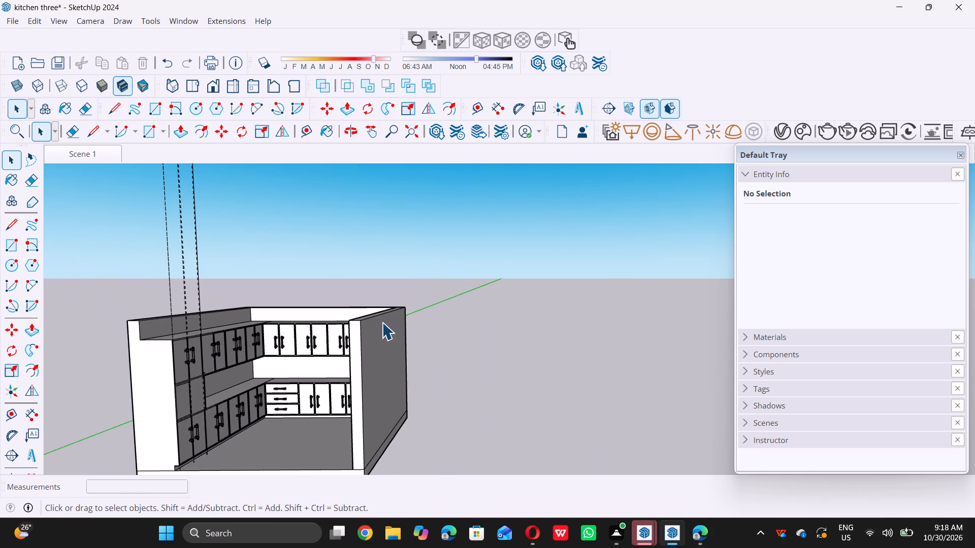
# Undo the vertical guides and the preceding change to the underside of the upper cabinets above the open backsplash.
pyautogui.moveTo(300, 384); pyautogui.dragTo(199, 354, button='middle')
pyautogui.scroll(9, 261, 365)
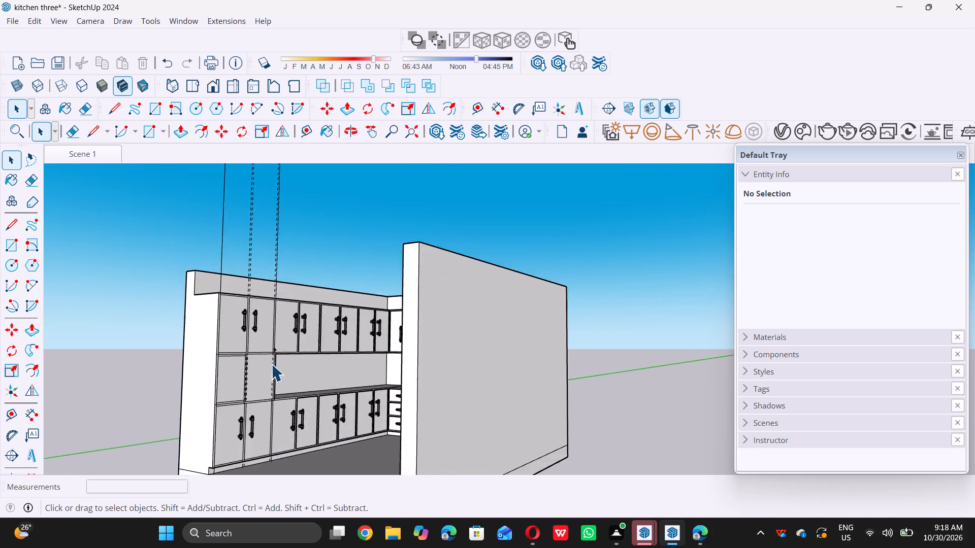
pyautogui.scroll(9, 271, 364)
pyautogui.moveTo(273, 354); pyautogui.dragTo(268, 276, button='middle')
pyautogui.scroll(1, 268, 276)
pyautogui.middleClick(268, 276)
pyautogui.scroll(5, 278, 324)
pyautogui.hotkey('ctrl', 'z')
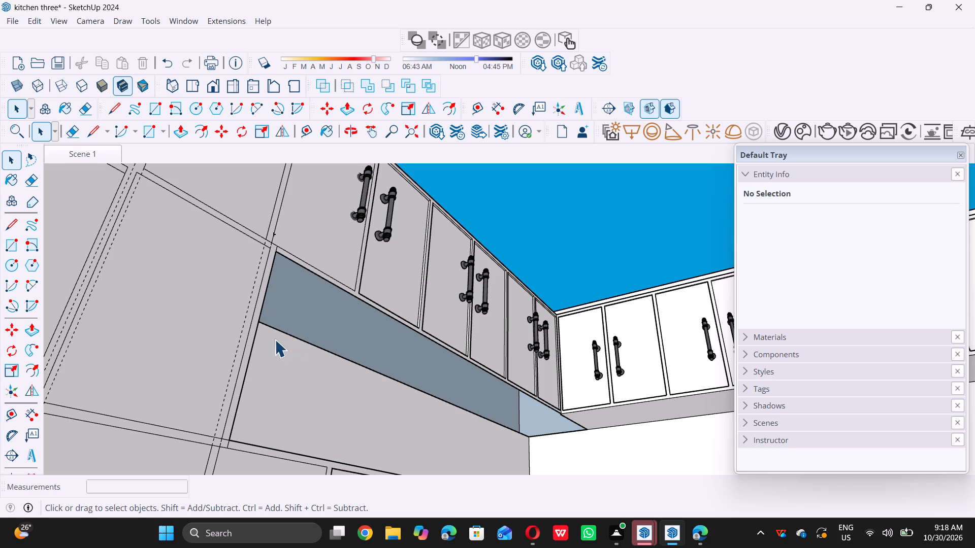
pyautogui.hotkey('ctrl', 'z')
pyautogui.hotkey('ctrl', 'z')
pyautogui.hotkey('ctrl', 'z')
pyautogui.hotkey('ctrl', 'z')
pyautogui.hotkey('ctrl', 'z')
pyautogui.hotkey('ctrl', 'z')
pyautogui.hotkey('ctrl', 'z')
pyautogui.hotkey('ctrl', 'z')
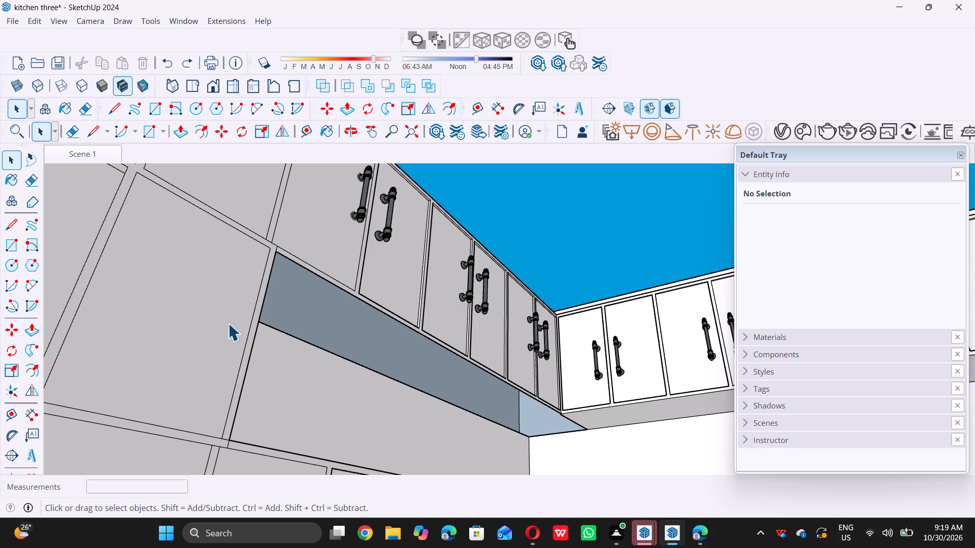
pyautogui.hotkey('ctrl', 'z')
pyautogui.hotkey('ctrl', 'z')
pyautogui.hotkey('ctrl', 'z')
pyautogui.hotkey('ctrl', 'z')
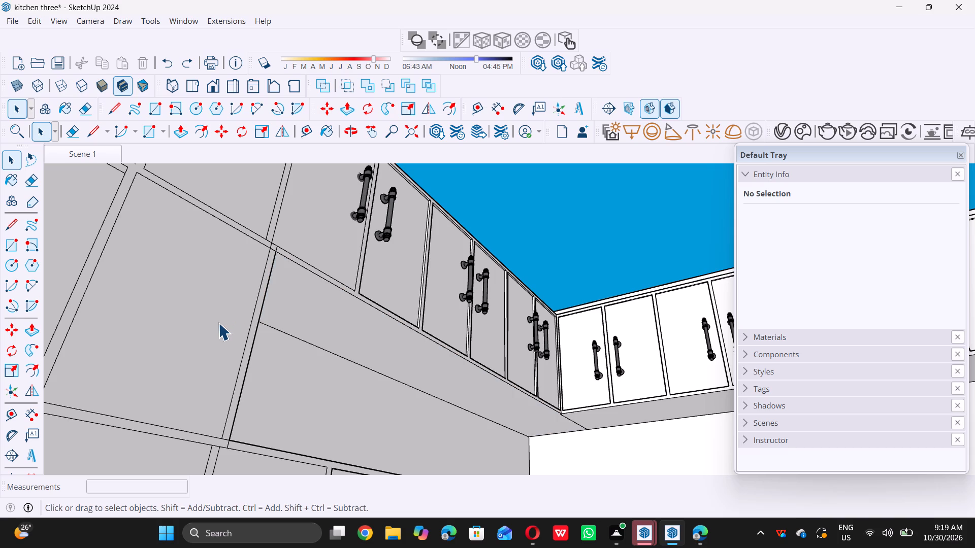
# Examine how the upper door edges line up with the middle sections around the corner of the open backsplash.
pyautogui.scroll(-1, 283, 247)
pyautogui.moveTo(281, 248); pyautogui.dragTo(232, 268, button='middle')
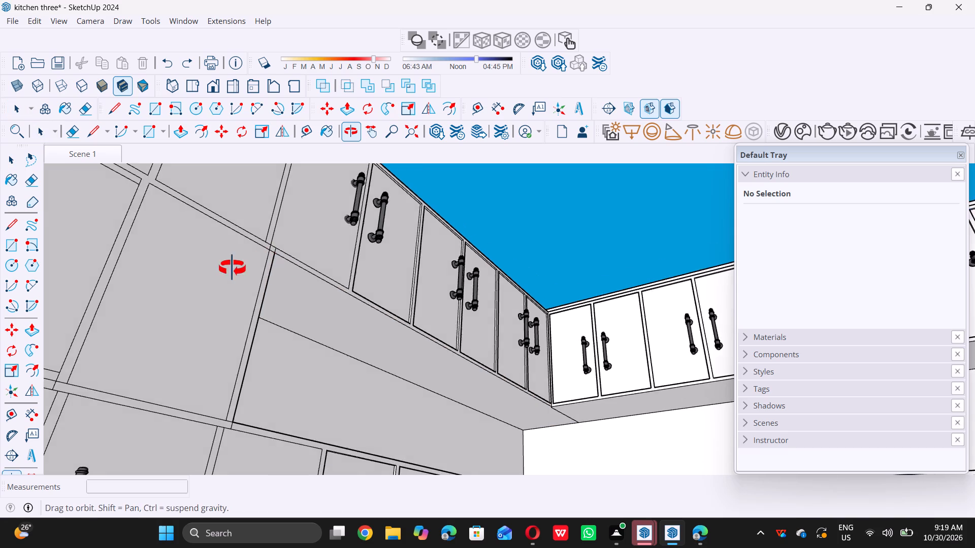
pyautogui.moveTo(232, 268); pyautogui.dragTo(61, 320, button='middle')
pyautogui.scroll(2, 297, 373)
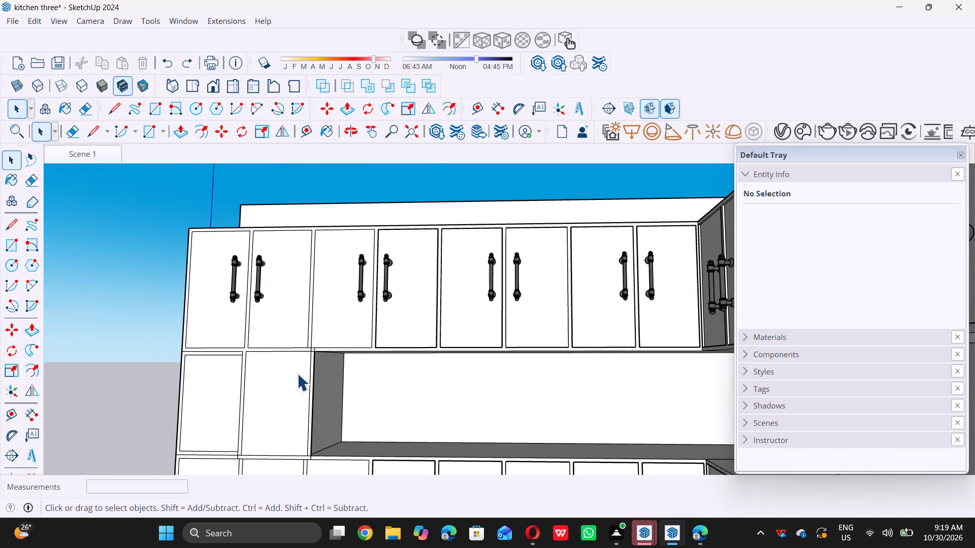
pyautogui.scroll(9, 297, 373)
pyautogui.scroll(6, 315, 334)
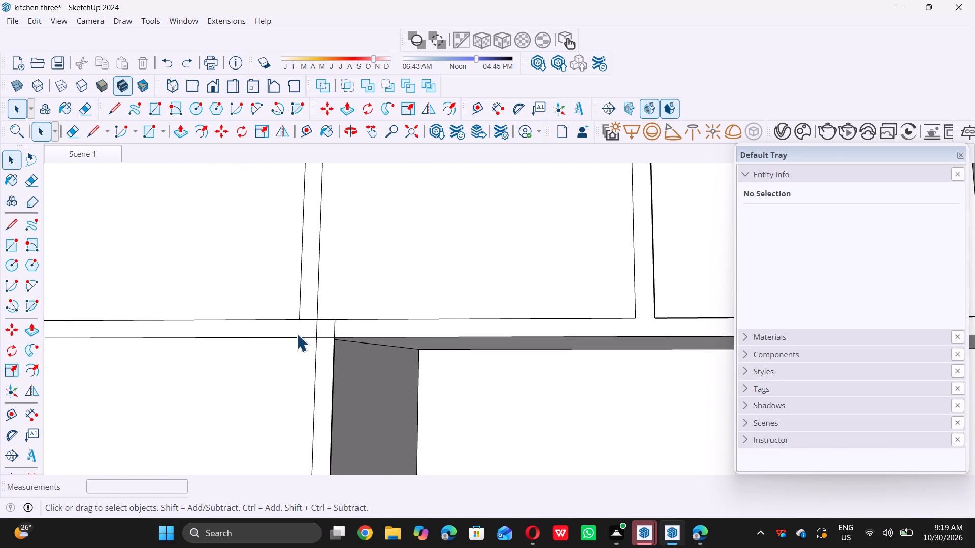
pyautogui.scroll(-6, 356, 331)
pyautogui.scroll(-2, 442, 328)
pyautogui.scroll(-5, 385, 339)
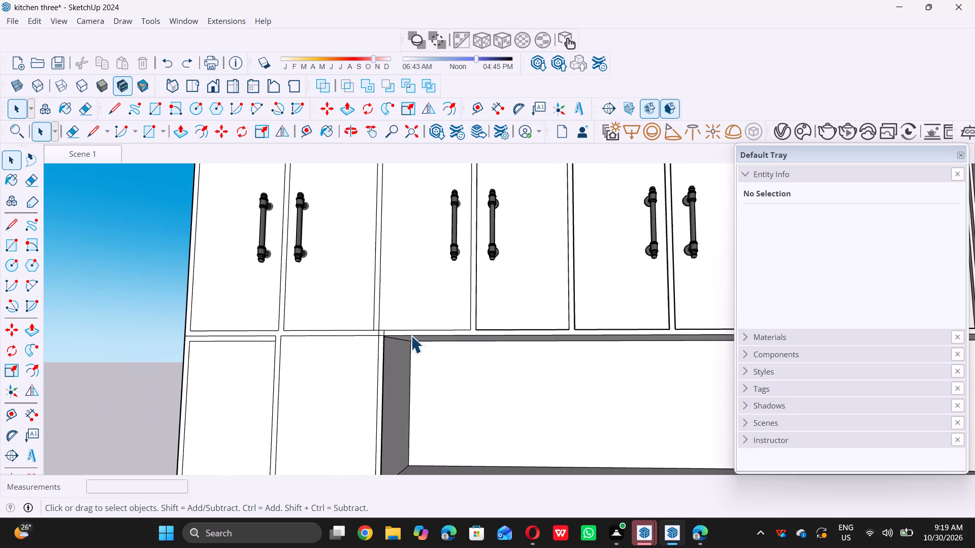
pyautogui.scroll(-2, 387, 349)
# Place vertical guides along both edges of the strip between the first two upper doors, extending down over the middle sections.
pyautogui.scroll(5, 241, 360)
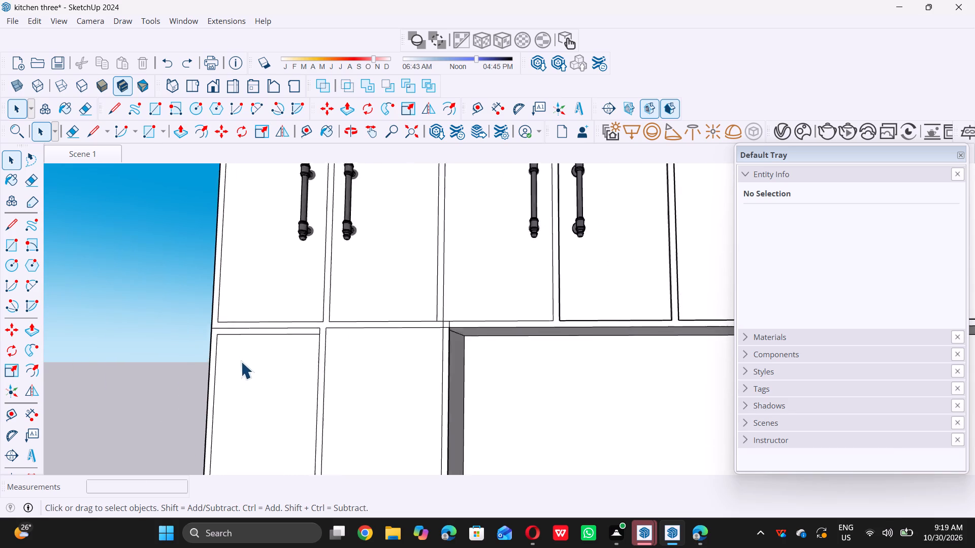
pyautogui.scroll(1, 241, 361)
pyautogui.scroll(7, 189, 365)
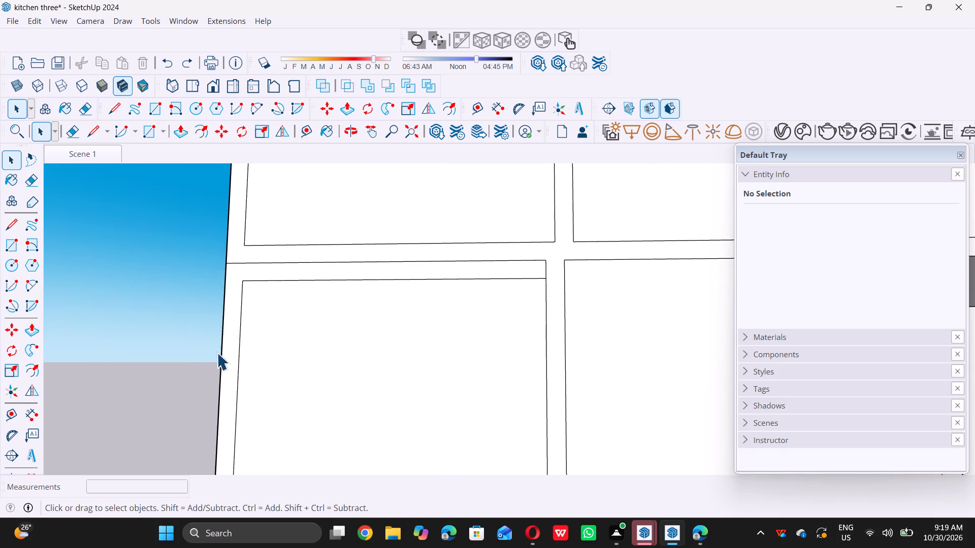
pyautogui.press('t')
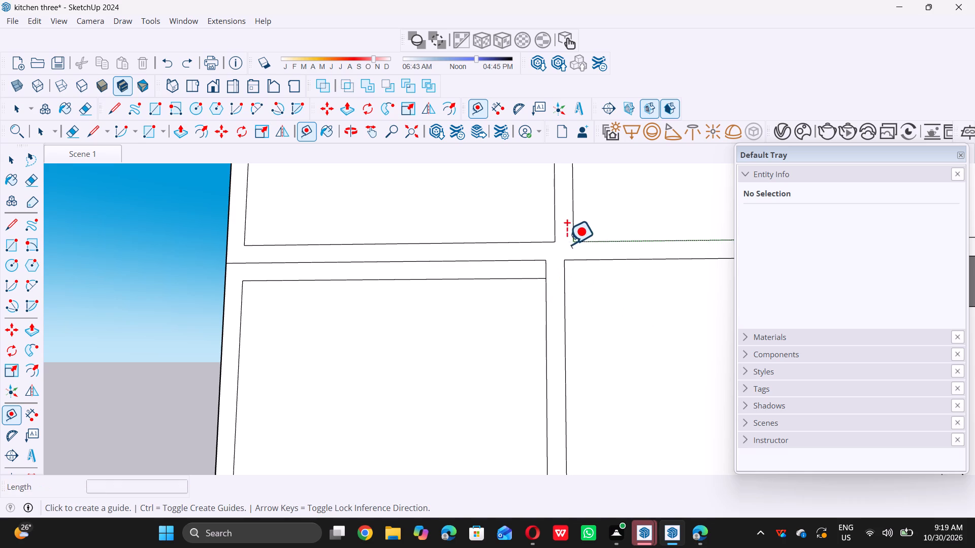
pyautogui.click(244, 226)
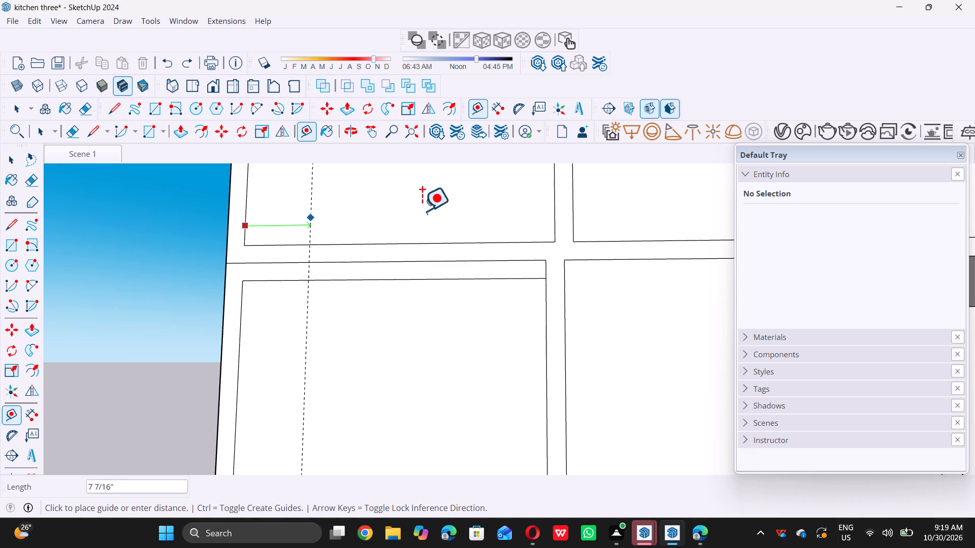
pyautogui.doubleClick(554, 223)
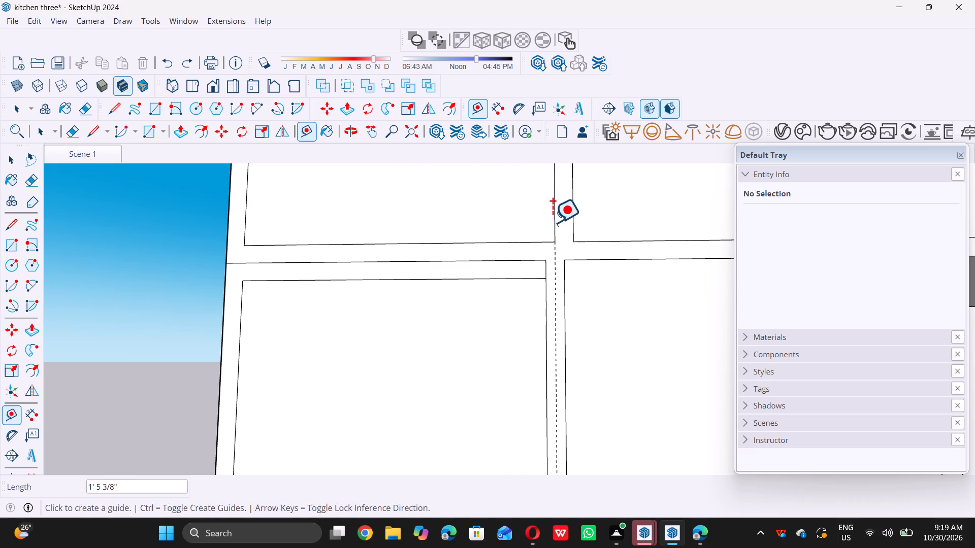
pyautogui.doubleClick(578, 208)
pyautogui.scroll(-4, 301, 304)
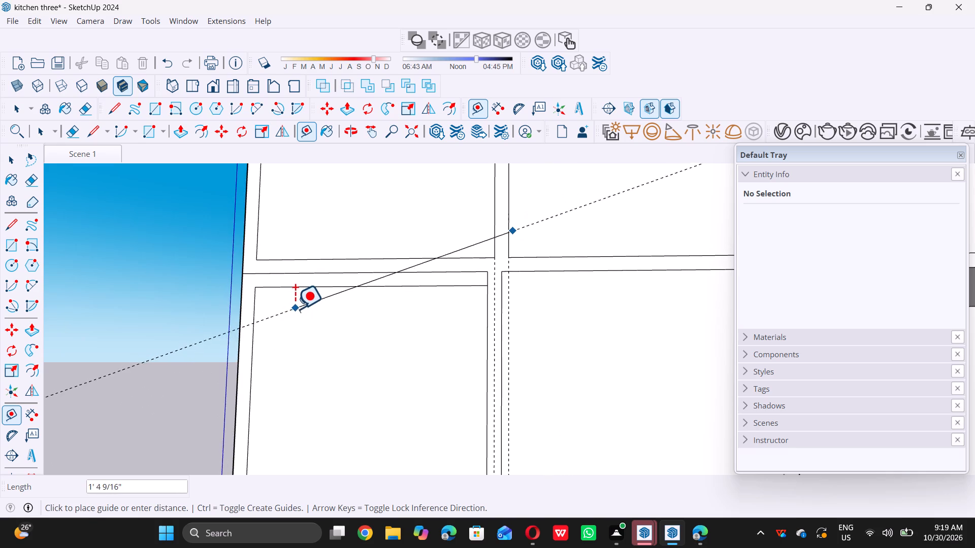
pyautogui.press('space')
pyautogui.press('t')
pyautogui.scroll(-9, 300, 352)
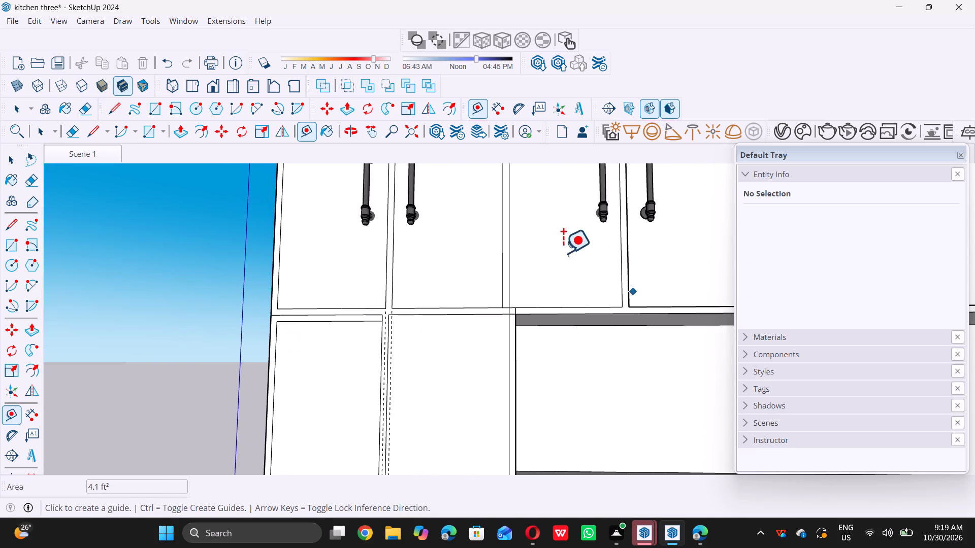
# Place vertical guides along both edges of the strip between the second and third upper doors, extending down beside the backsplash.
pyautogui.scroll(10, 515, 277)
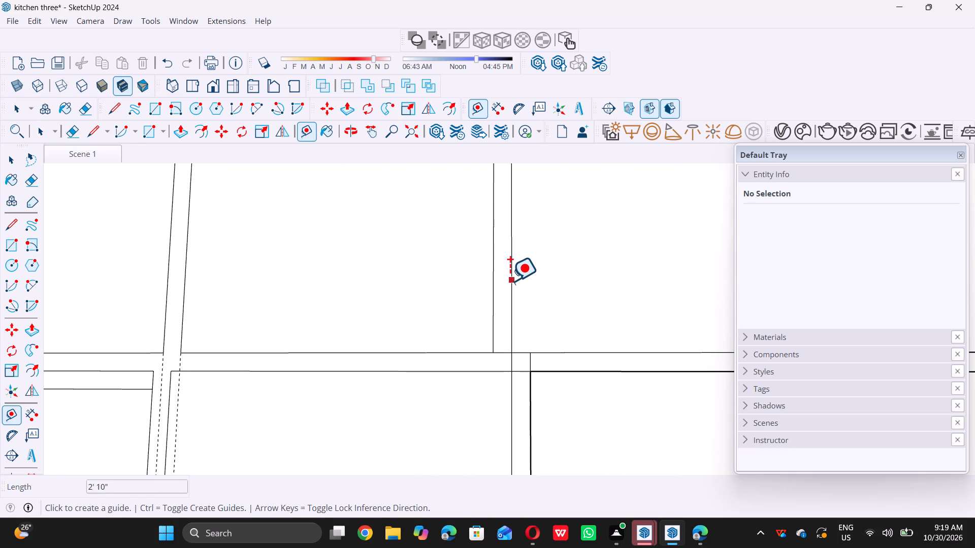
pyautogui.doubleClick(510, 280)
pyautogui.tripleClick(489, 280)
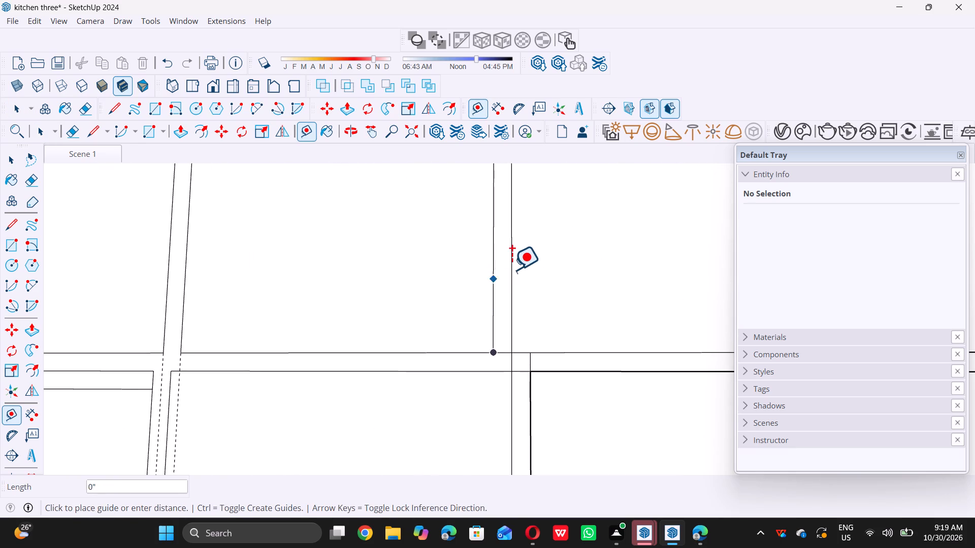
pyautogui.press('space')
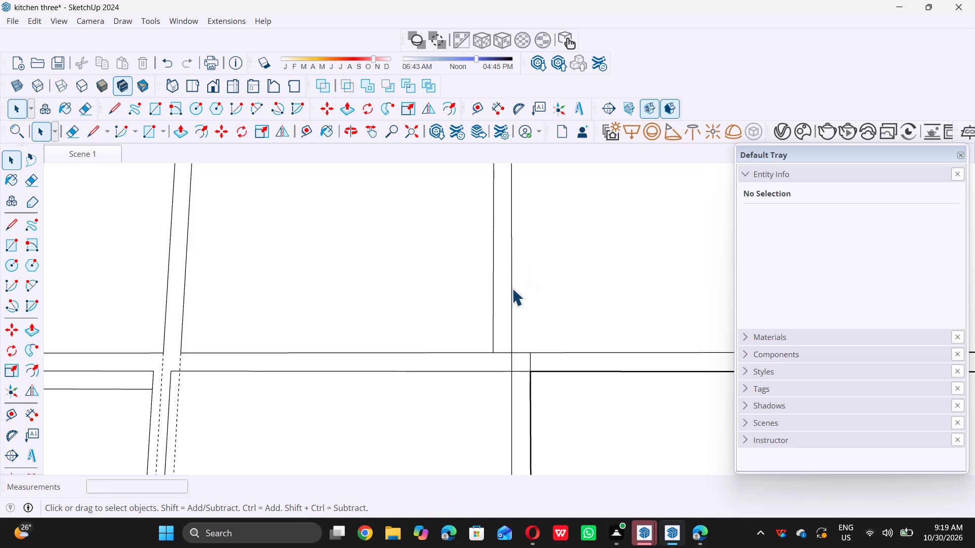
pyautogui.press('t')
pyautogui.doubleClick(511, 278)
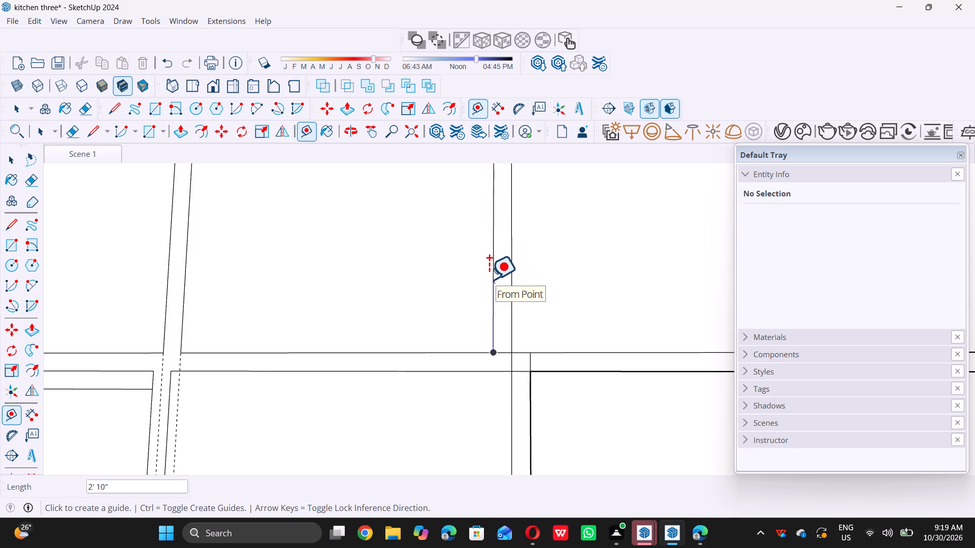
pyautogui.scroll(6, 504, 339)
pyautogui.scroll(-12, 515, 325)
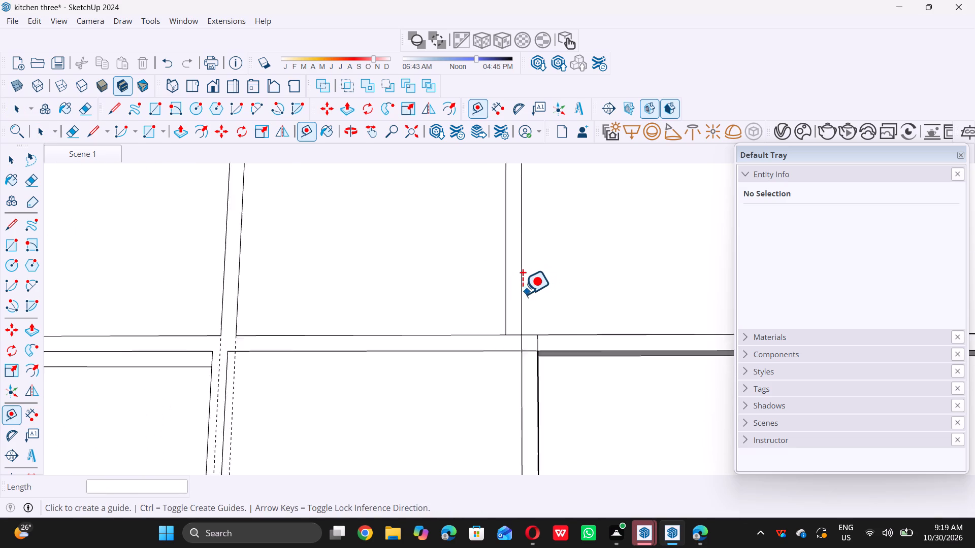
pyautogui.scroll(11, 496, 271)
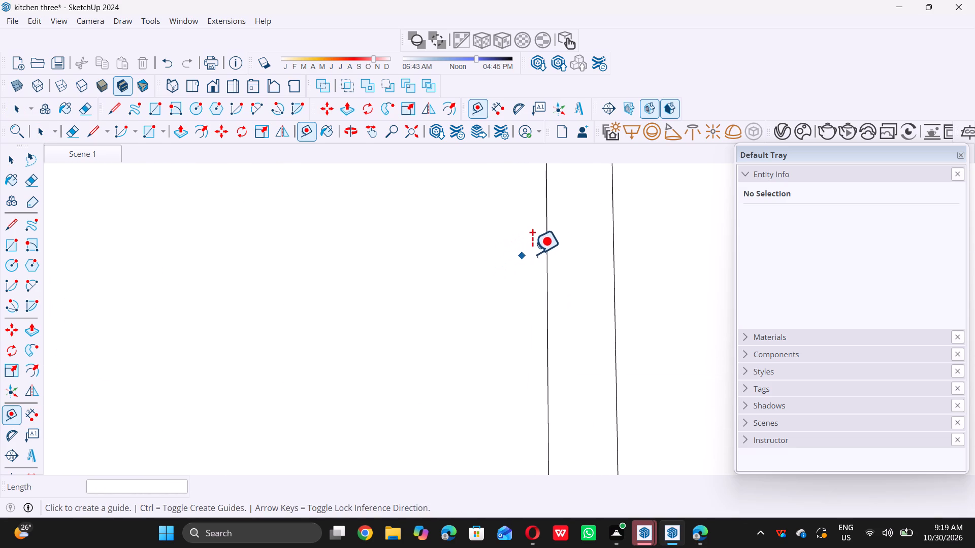
pyautogui.doubleClick(546, 254)
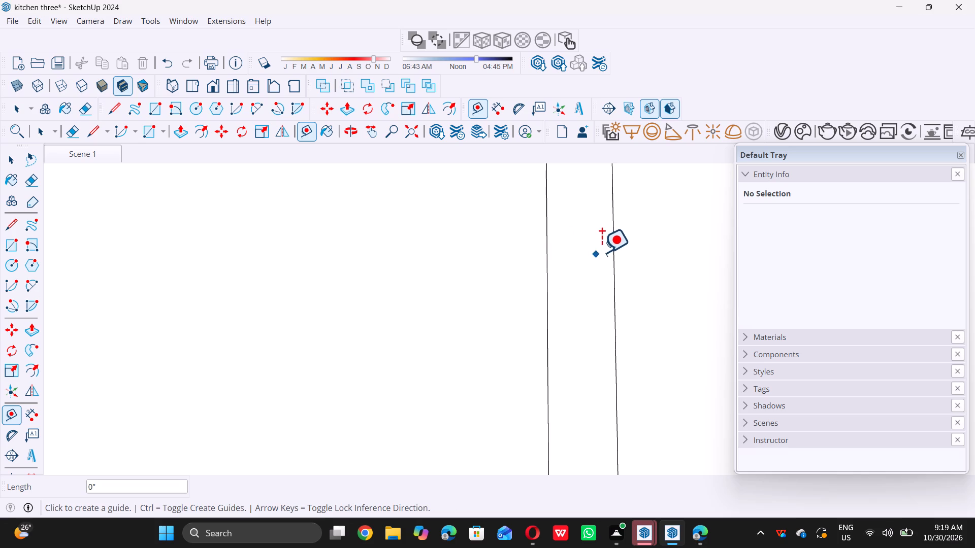
pyautogui.doubleClick(612, 249)
pyautogui.moveTo(611, 249); pyautogui.dragTo(602, 254)
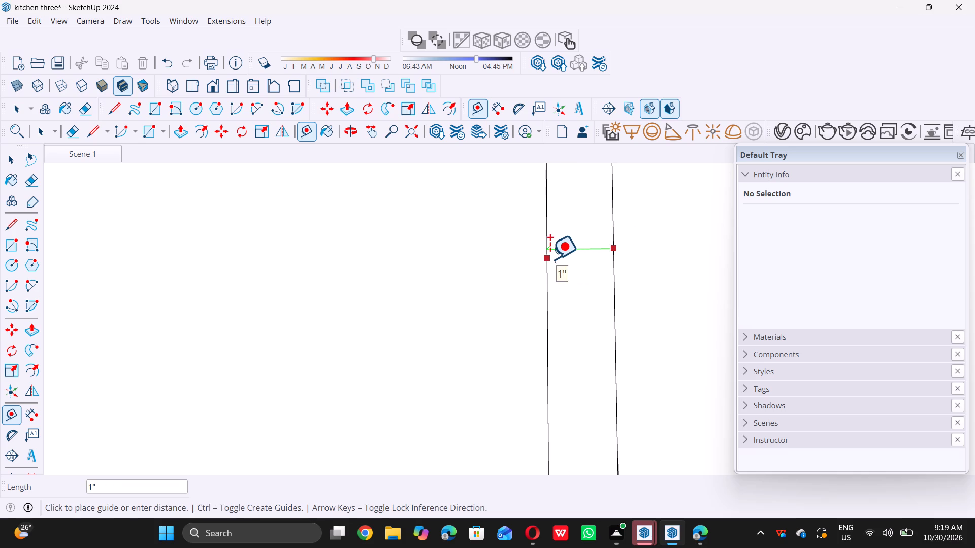
pyautogui.doubleClick(550, 259)
pyautogui.press('space')
# Draw a 1" by 2' 5" rectangle between the two guides separating the first and second middle doors of the tall cabinet.
pyautogui.scroll(-9, 550, 271)
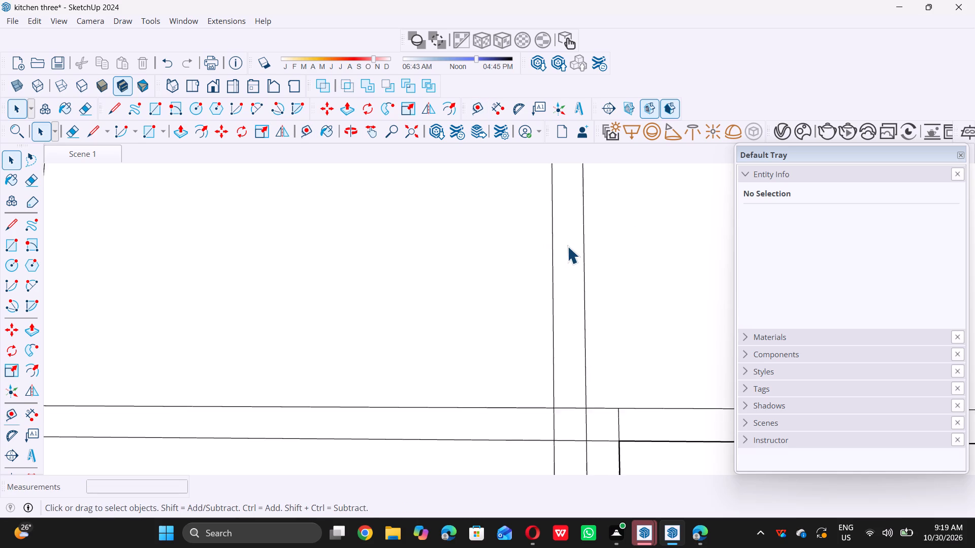
pyautogui.scroll(-18, 567, 246)
pyautogui.scroll(7, 567, 416)
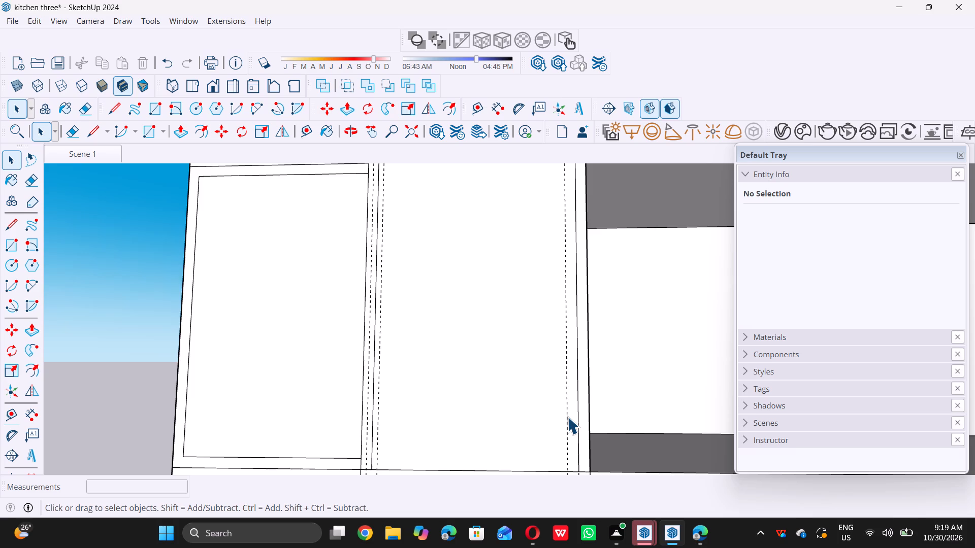
pyautogui.scroll(-1, 571, 412)
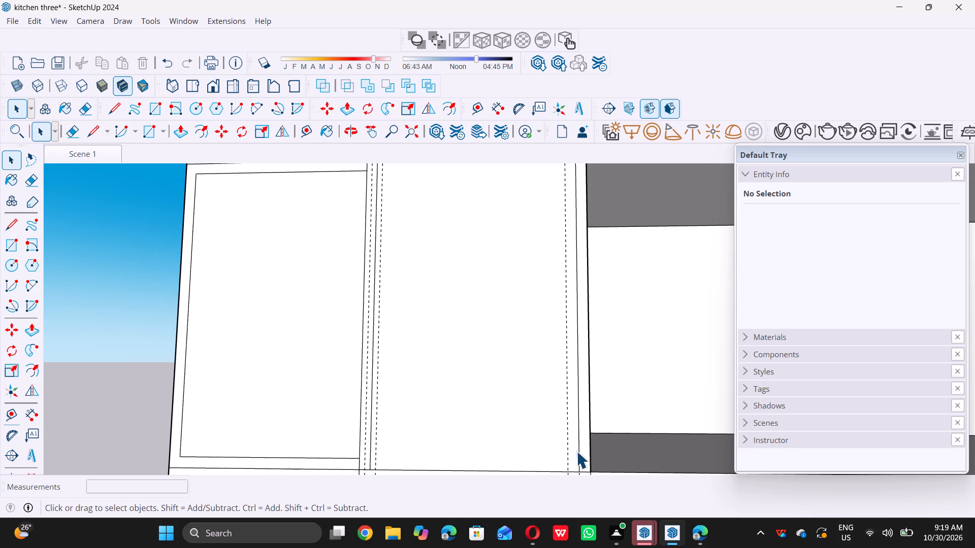
pyautogui.scroll(3, 575, 452)
pyautogui.scroll(-4, 564, 396)
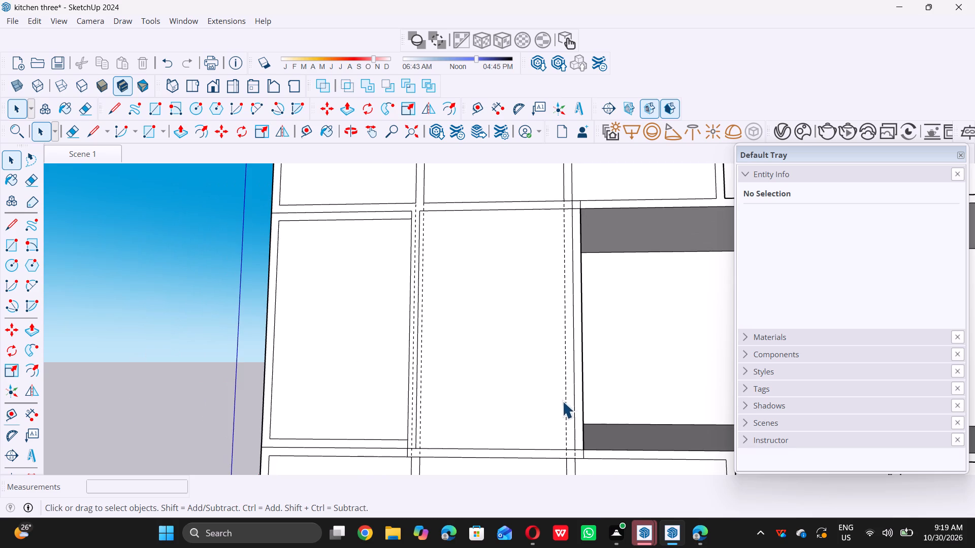
pyautogui.scroll(5, 392, 236)
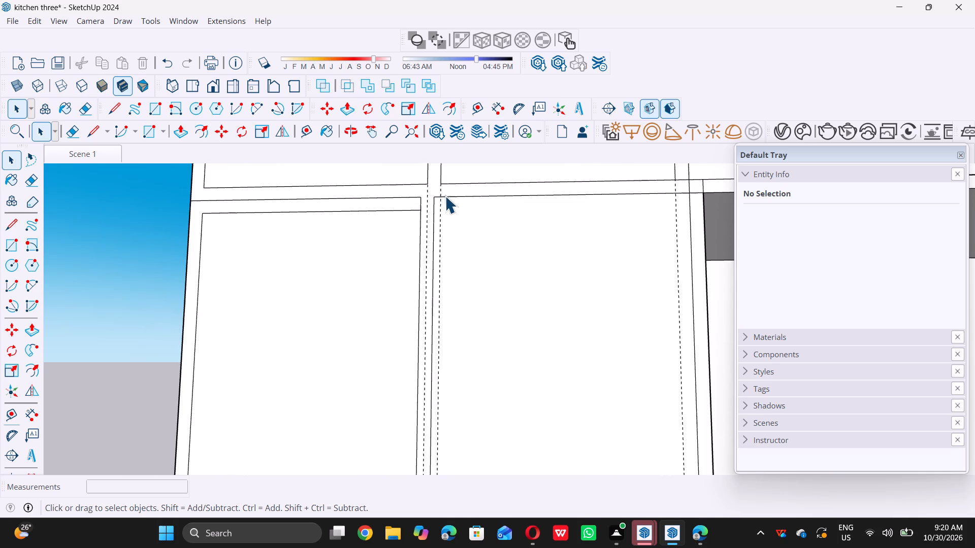
pyautogui.scroll(6, 442, 195)
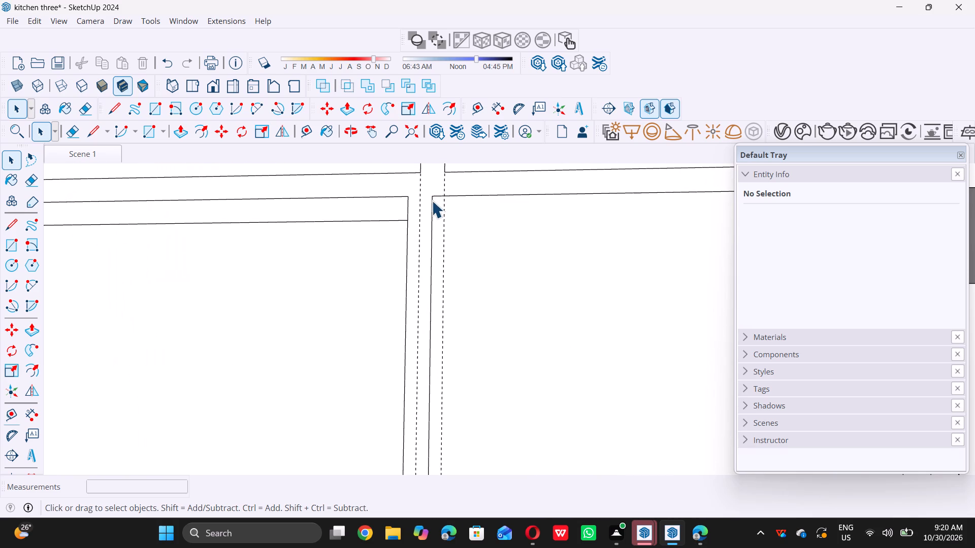
pyautogui.press('r')
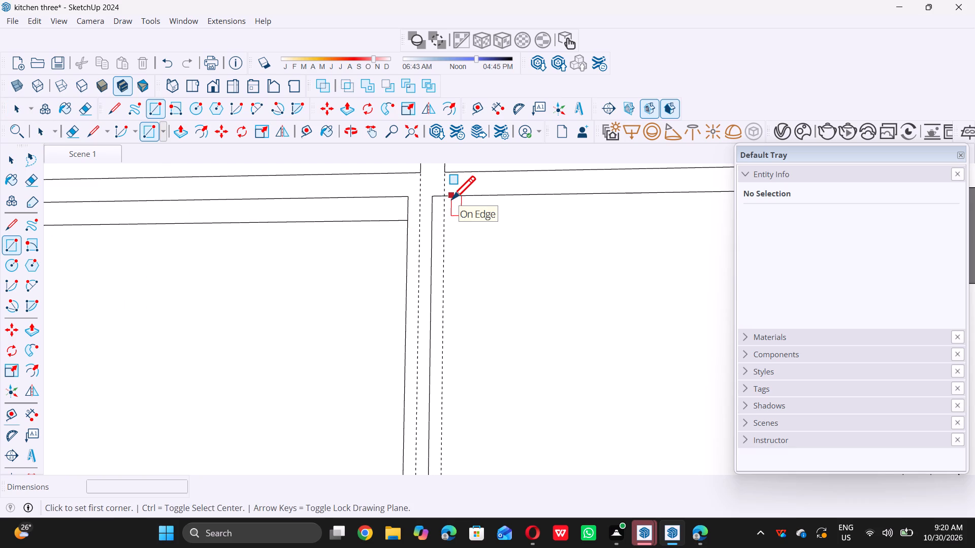
pyautogui.doubleClick(447, 197)
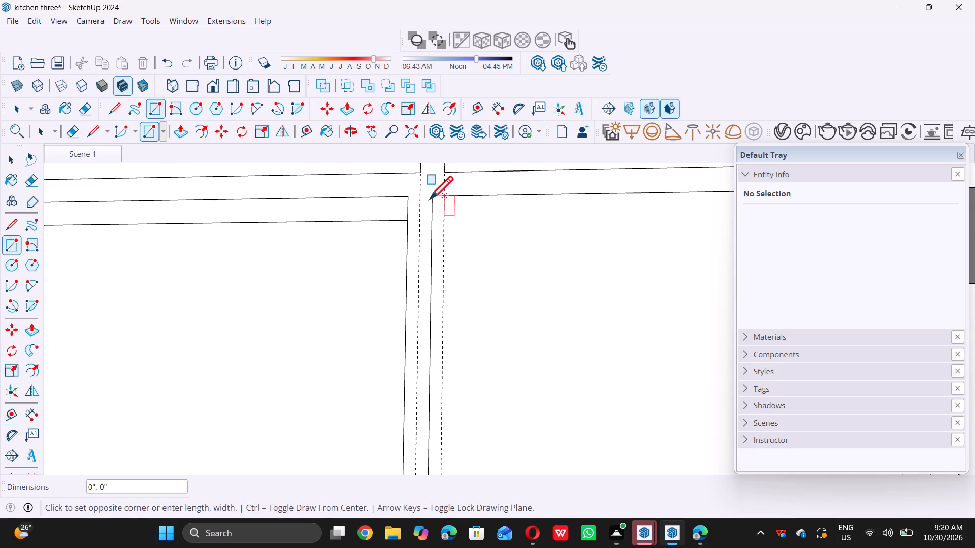
pyautogui.scroll(-17, 420, 198)
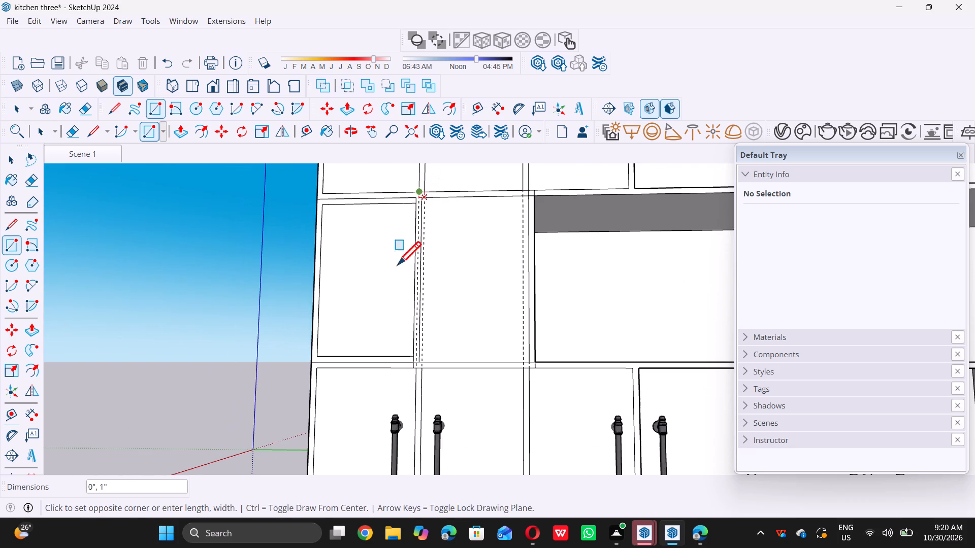
pyautogui.scroll(11, 434, 370)
pyautogui.scroll(5, 385, 338)
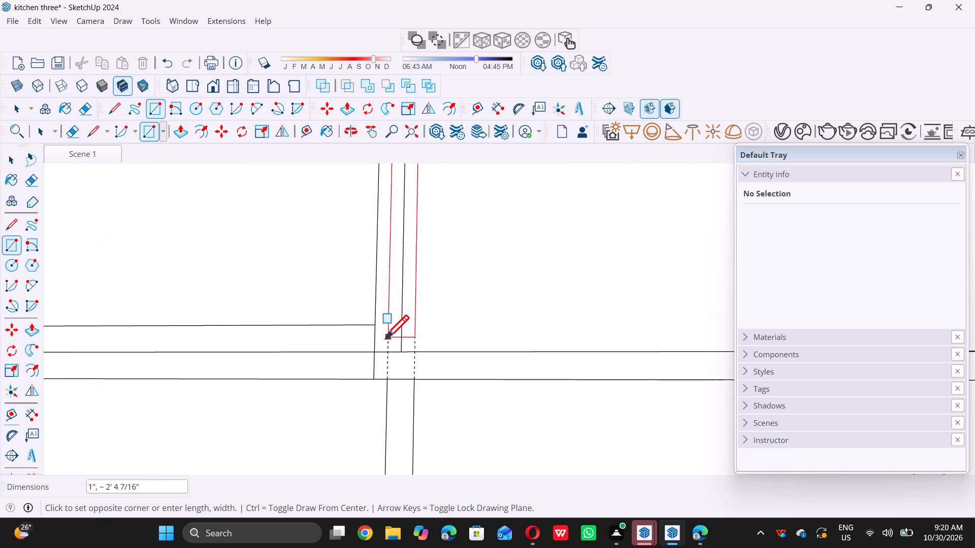
pyautogui.scroll(4, 384, 338)
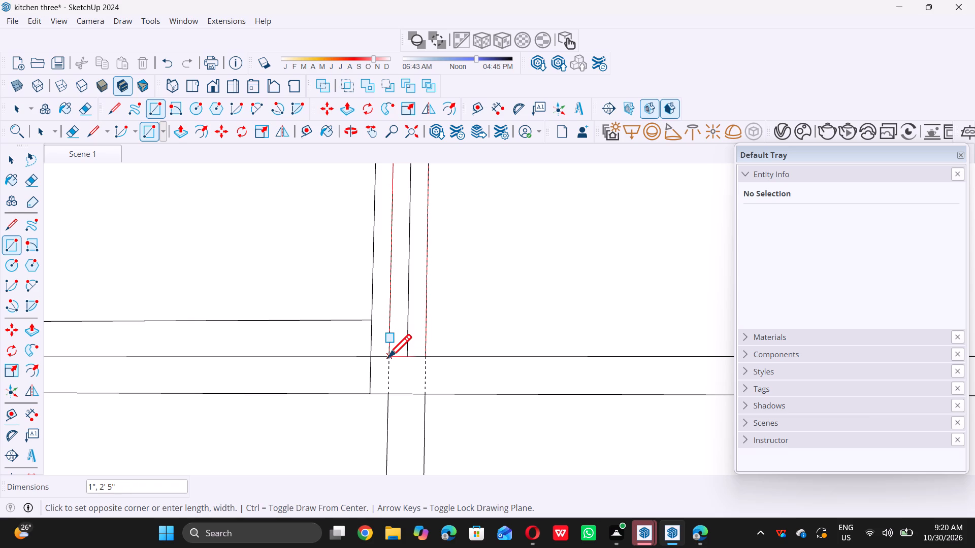
pyautogui.doubleClick(388, 357)
# Draw a 1" by 2' 5" rectangle along the guides at the second middle door's edge beside the open backsplash.
pyautogui.scroll(-17, 359, 406)
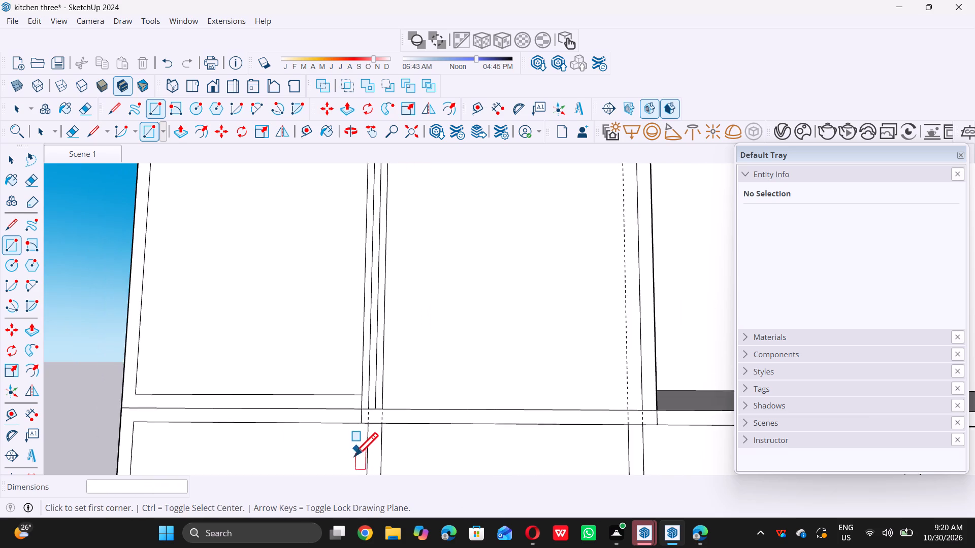
pyautogui.scroll(-9, 440, 430)
pyautogui.scroll(5, 514, 288)
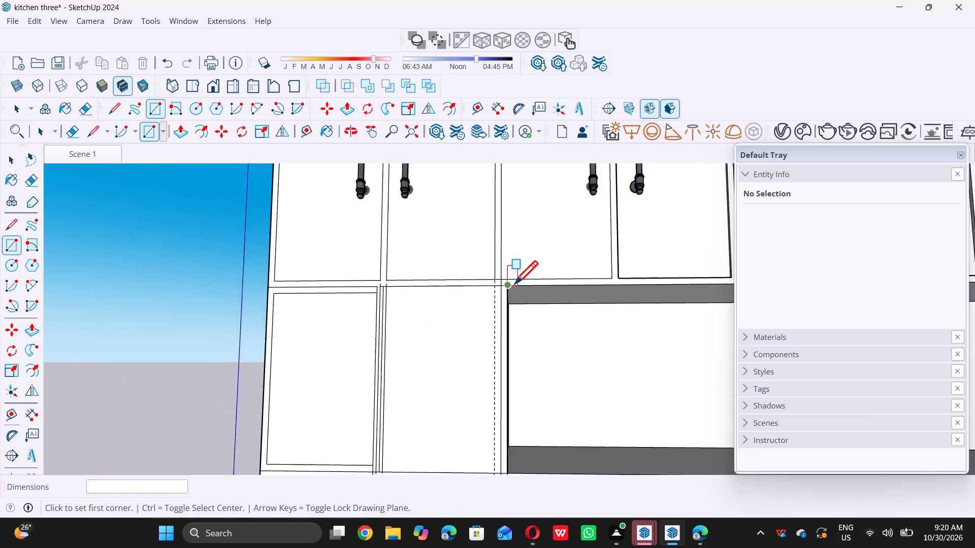
pyautogui.scroll(13, 512, 282)
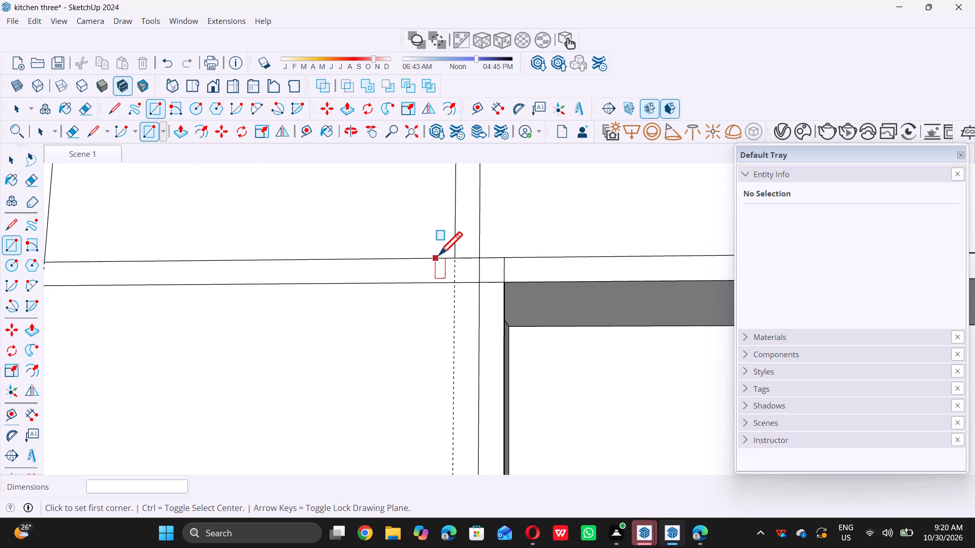
pyautogui.click(453, 283)
pyautogui.middleClick(453, 283)
pyautogui.click(453, 283)
pyautogui.scroll(-5, 453, 281)
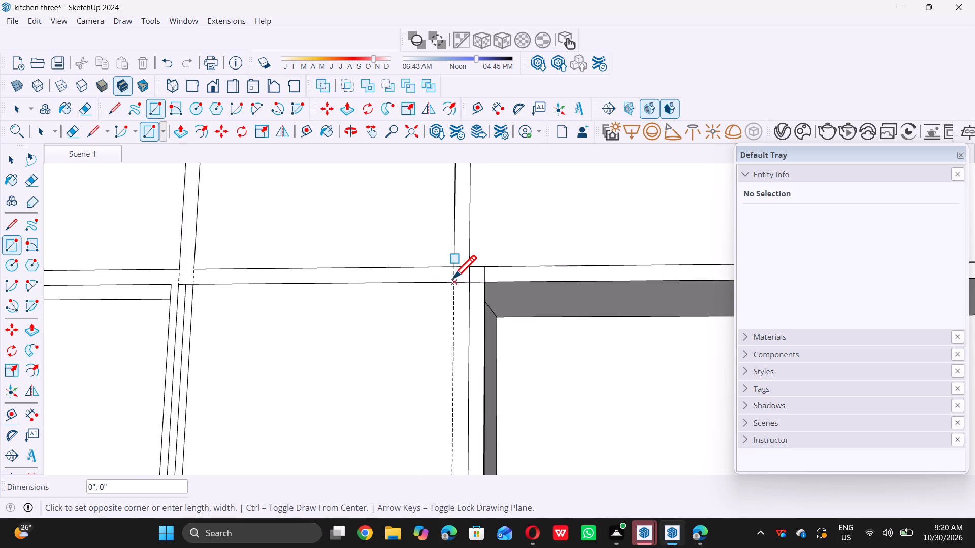
pyautogui.scroll(-12, 453, 278)
pyautogui.scroll(5, 472, 428)
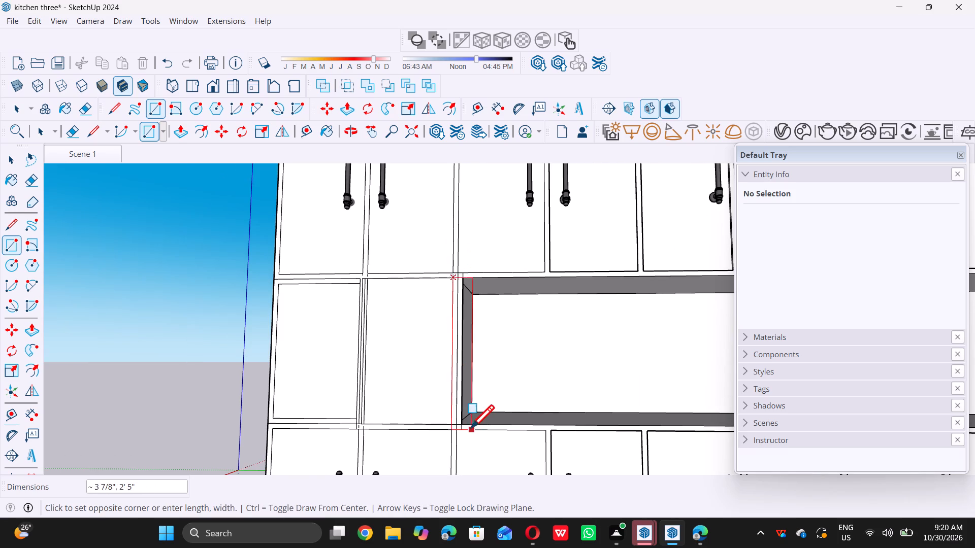
pyautogui.scroll(10, 457, 428)
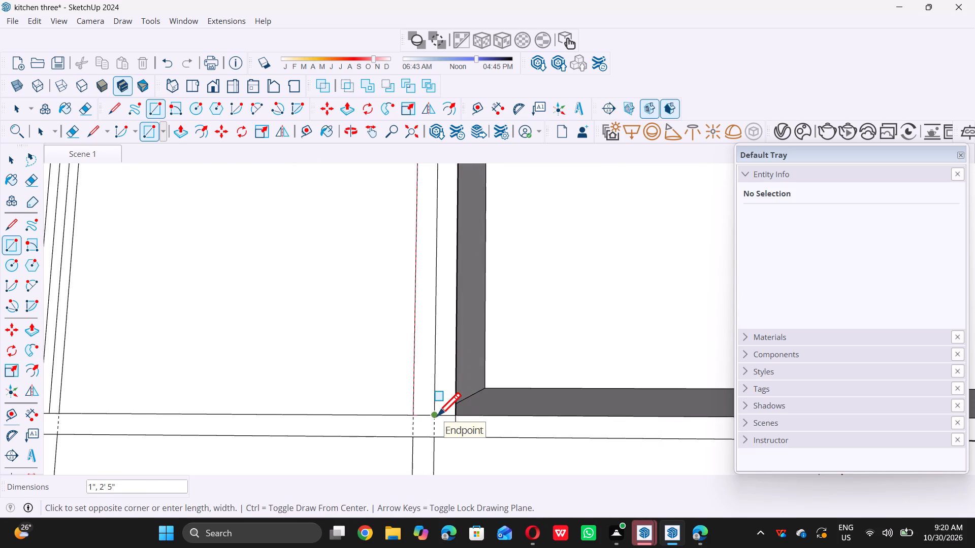
pyautogui.click(437, 415)
pyautogui.press('space')
# Draw a short vertical line extending the first middle door's outer side edge up to the horizontal line above it.
pyautogui.scroll(-6, 444, 439)
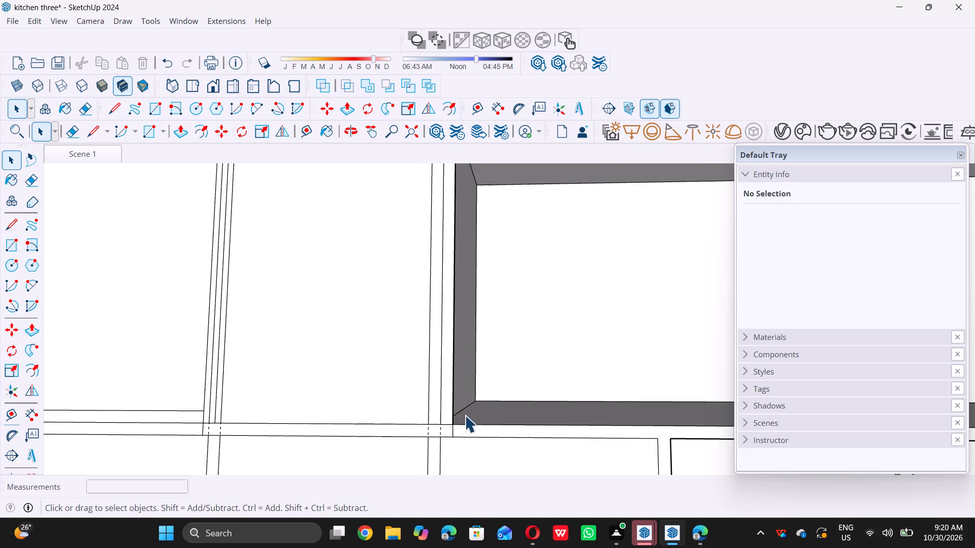
pyautogui.scroll(-10, 465, 415)
pyautogui.scroll(6, 333, 379)
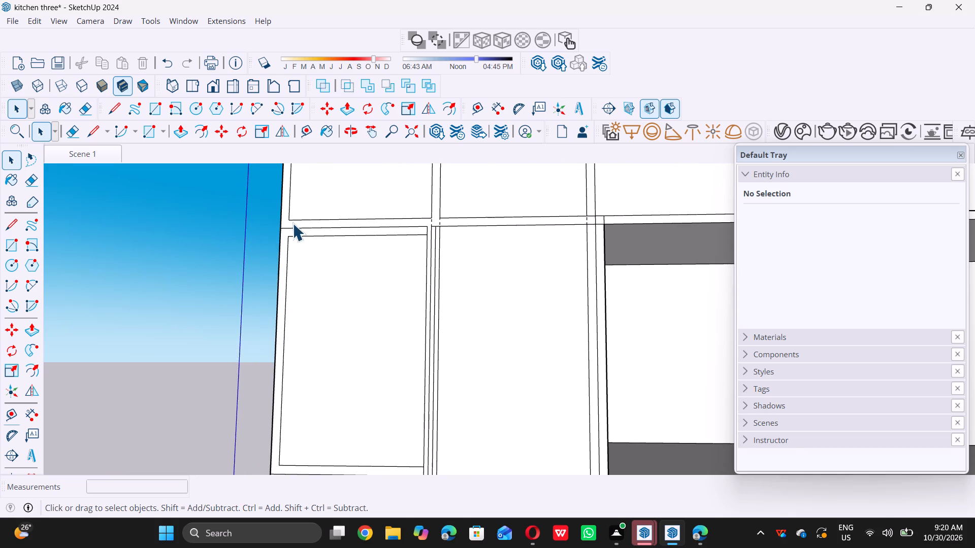
pyautogui.scroll(6, 292, 224)
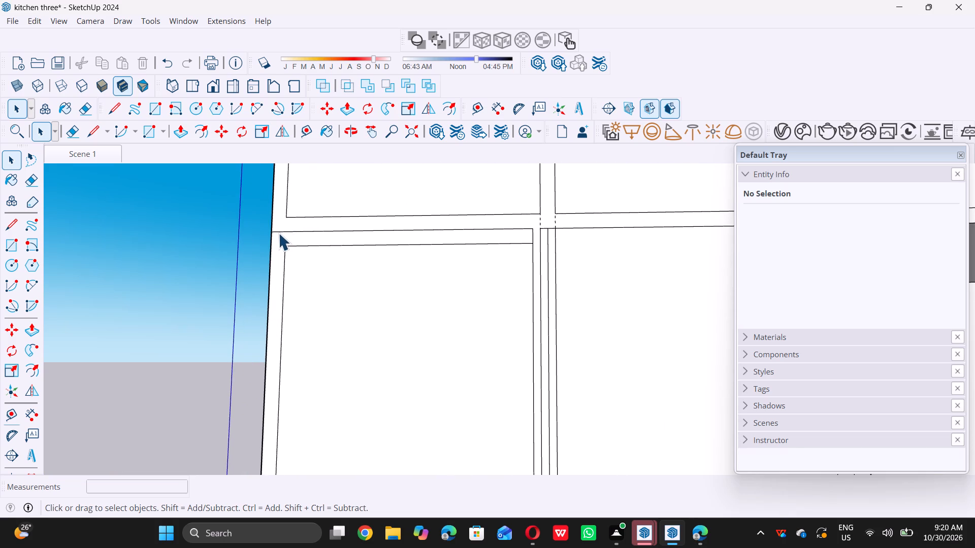
pyautogui.scroll(7, 277, 231)
pyautogui.press('l')
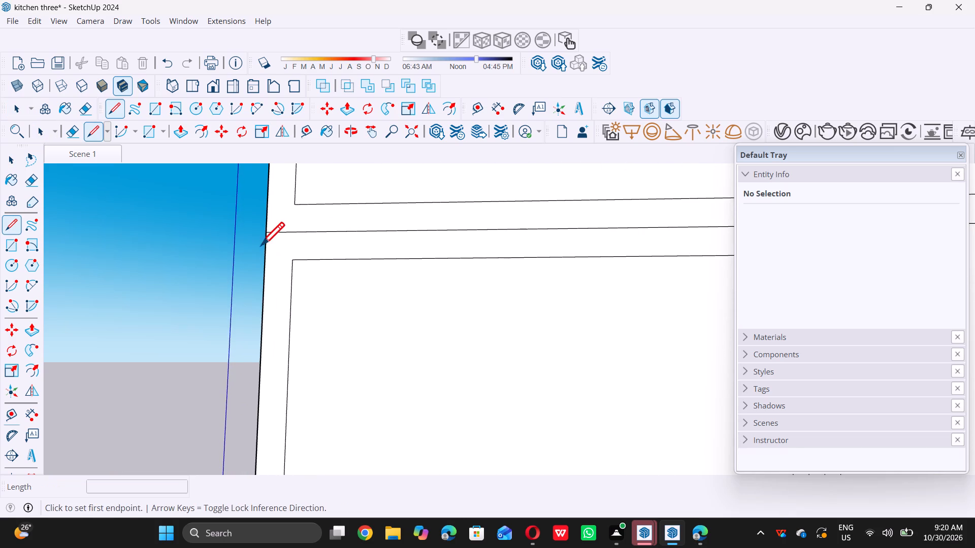
pyautogui.doubleClick(291, 261)
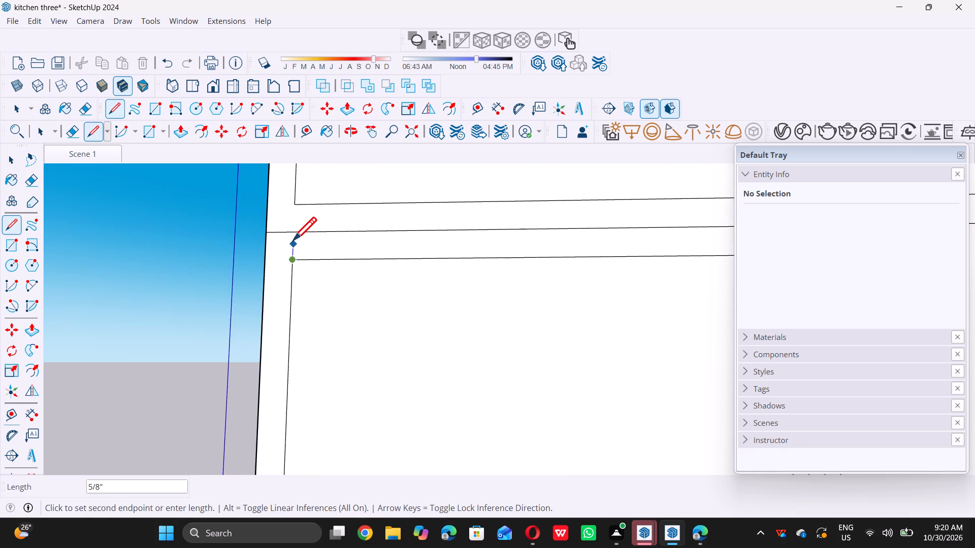
pyautogui.doubleClick(294, 235)
pyautogui.press('space')
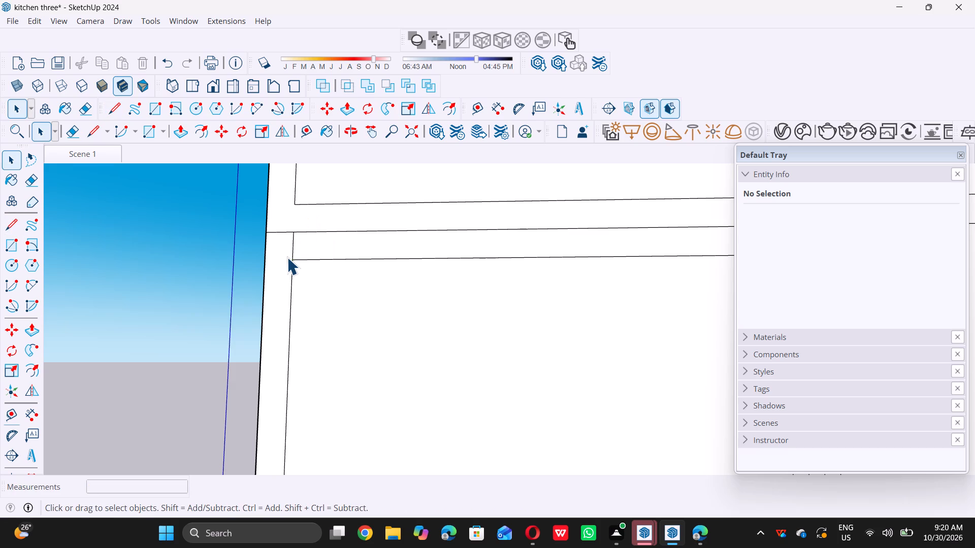
# Erase the first middle door's old top edge and the short line stub between its corner and the cabinet side.
pyautogui.press('e')
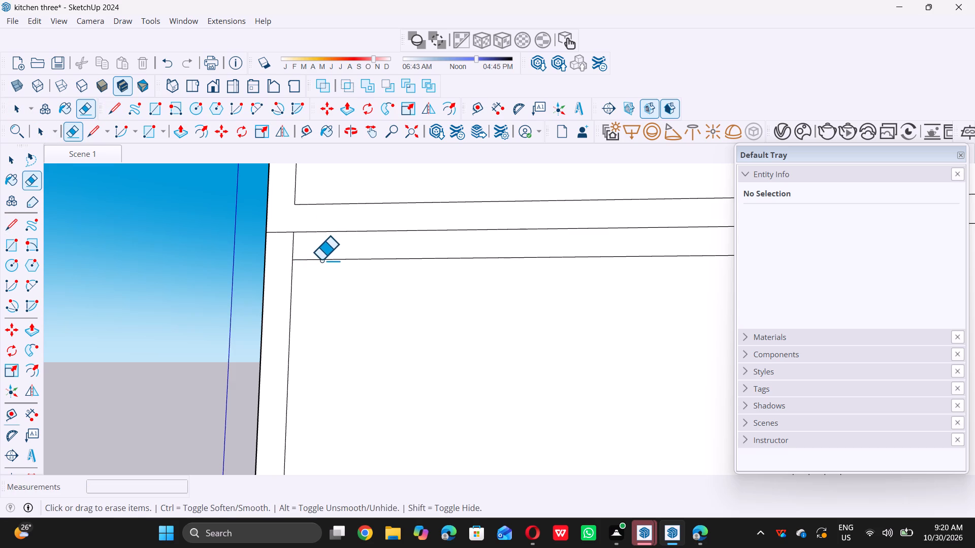
pyautogui.tripleClick(322, 258)
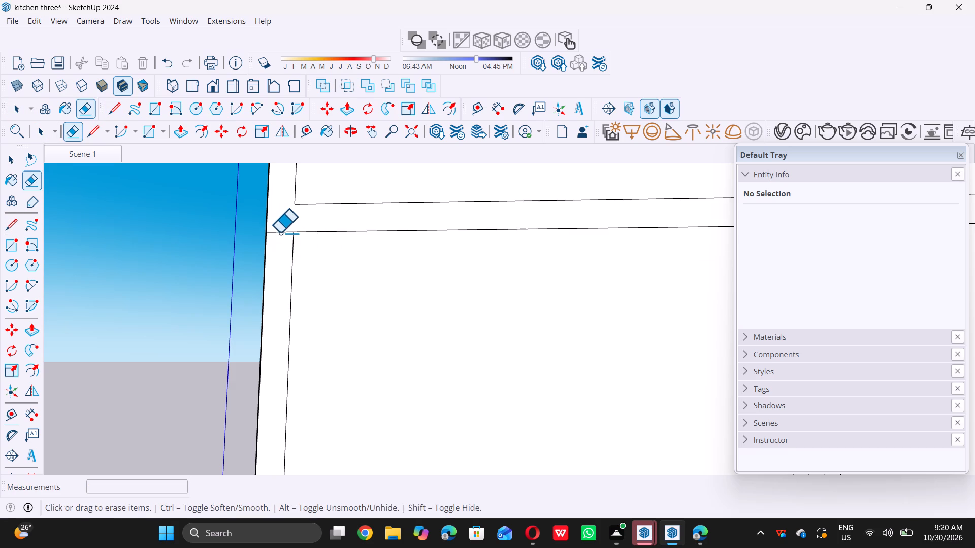
pyautogui.doubleClick(280, 232)
# Erase the old door edge, the centre line and the short top segments around the strip between the first two middle doors.
pyautogui.scroll(-9, 266, 243)
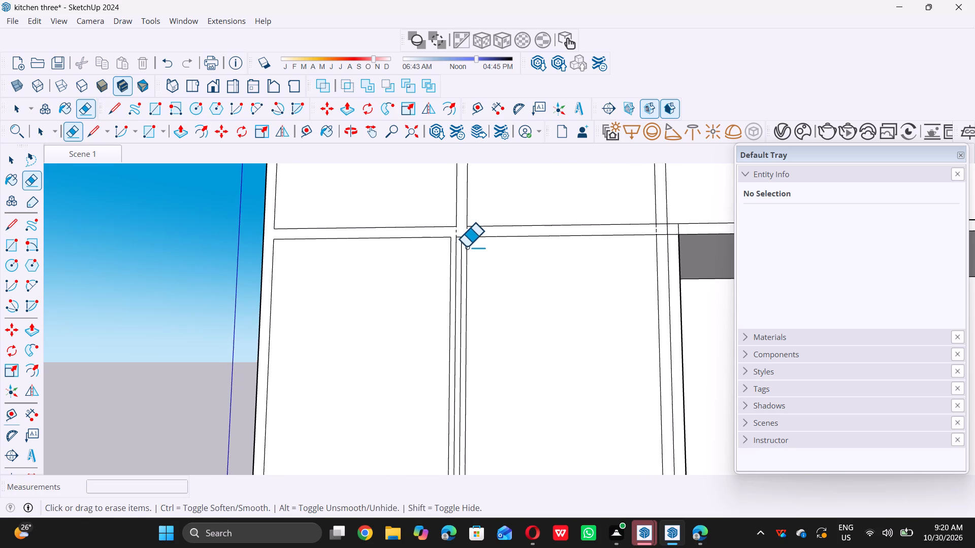
pyautogui.scroll(11, 466, 247)
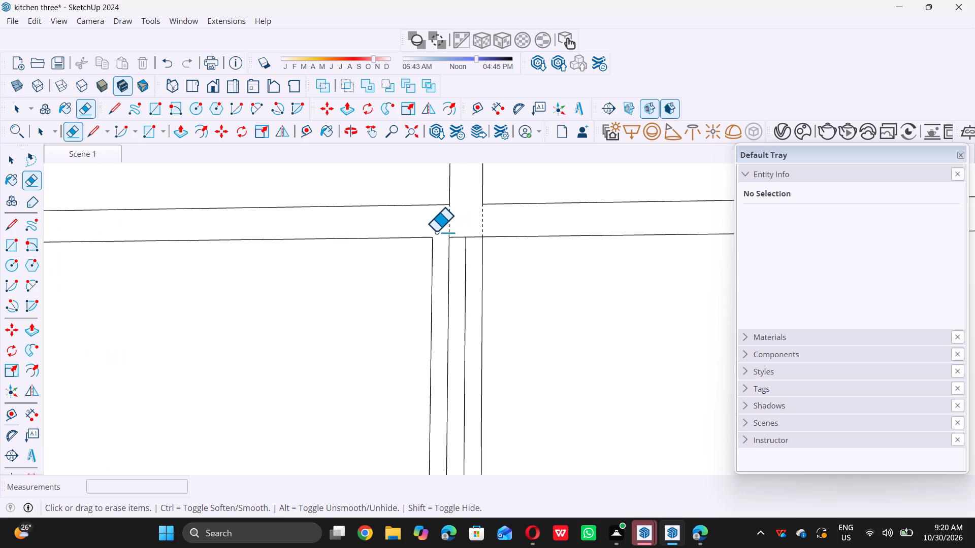
pyautogui.scroll(6, 437, 230)
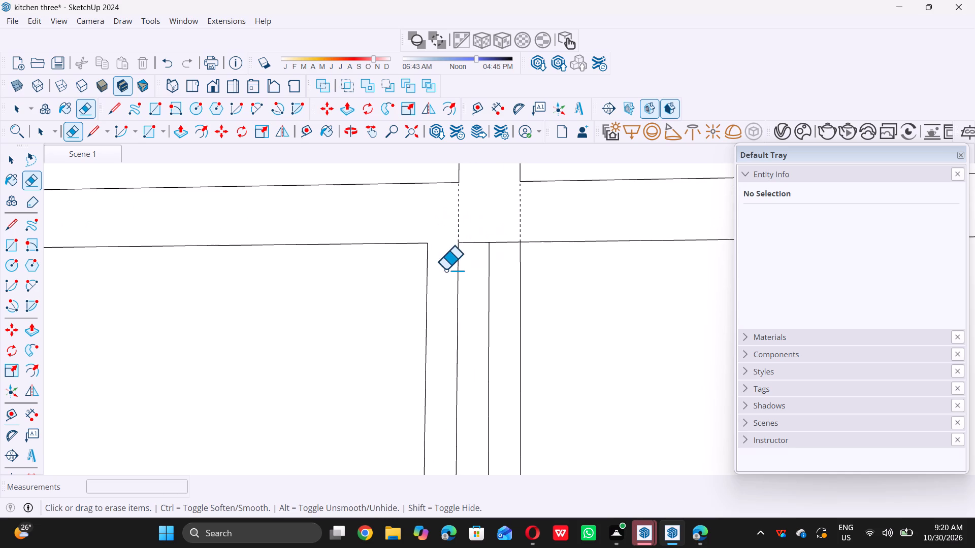
pyautogui.tripleClick(426, 296)
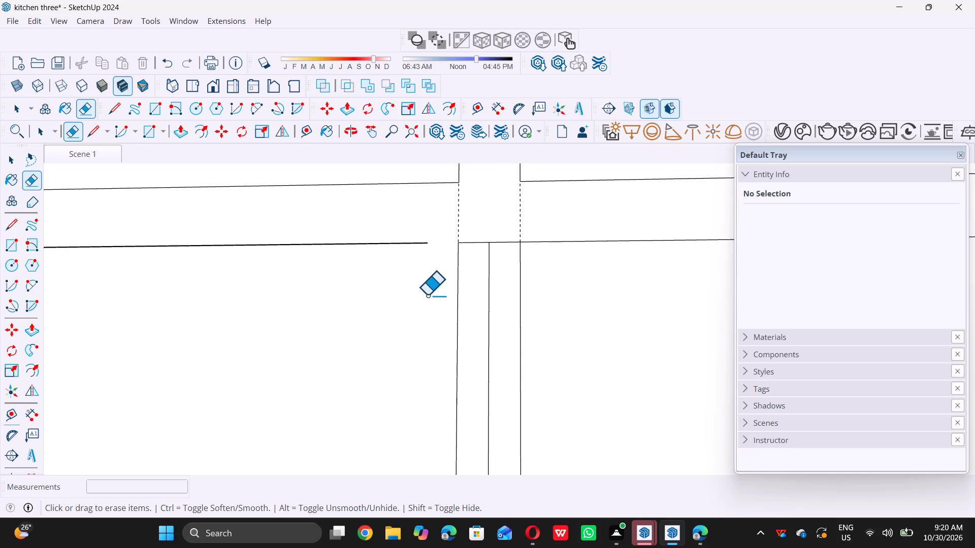
pyautogui.tripleClick(487, 272)
pyautogui.click(487, 272)
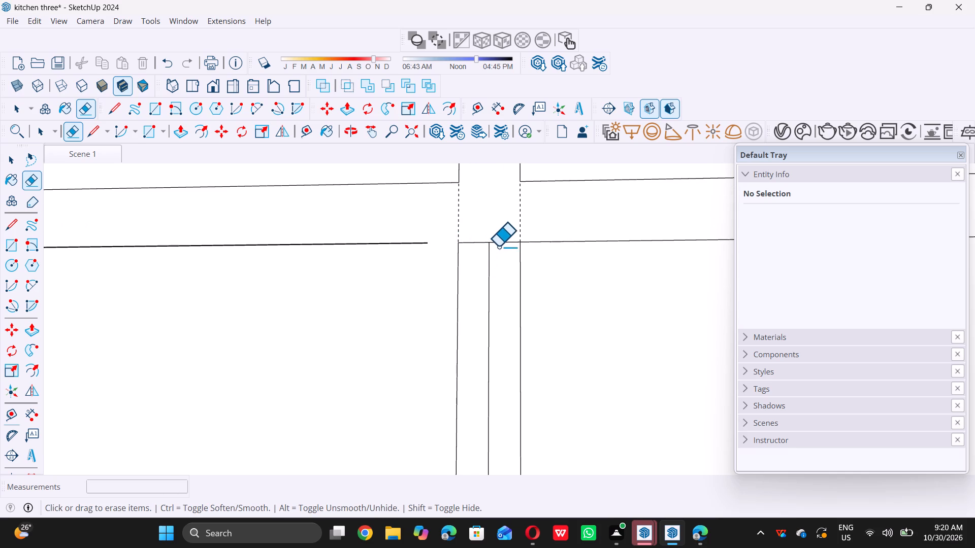
pyautogui.doubleClick(496, 245)
pyautogui.tripleClick(496, 245)
pyautogui.doubleClick(496, 245)
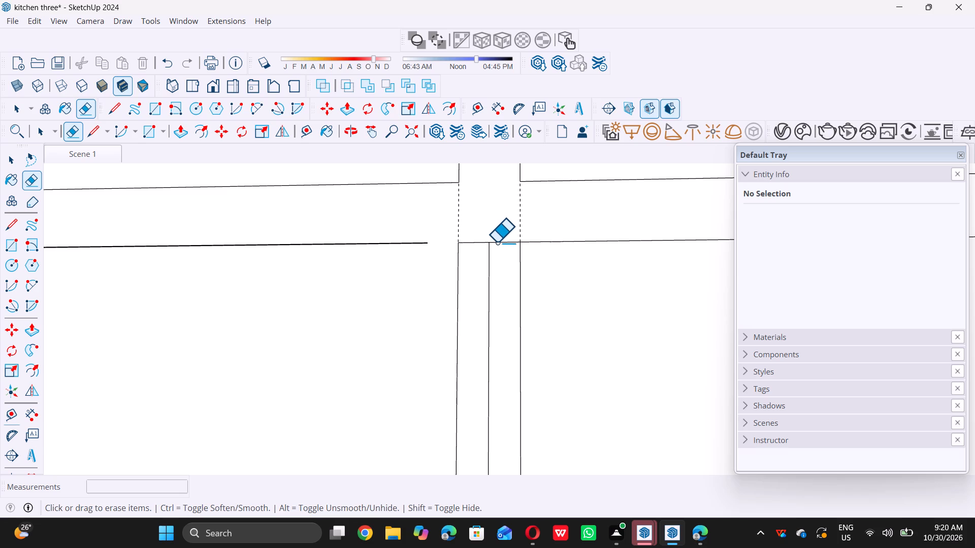
pyautogui.doubleClick(497, 242)
pyautogui.scroll(5, 486, 247)
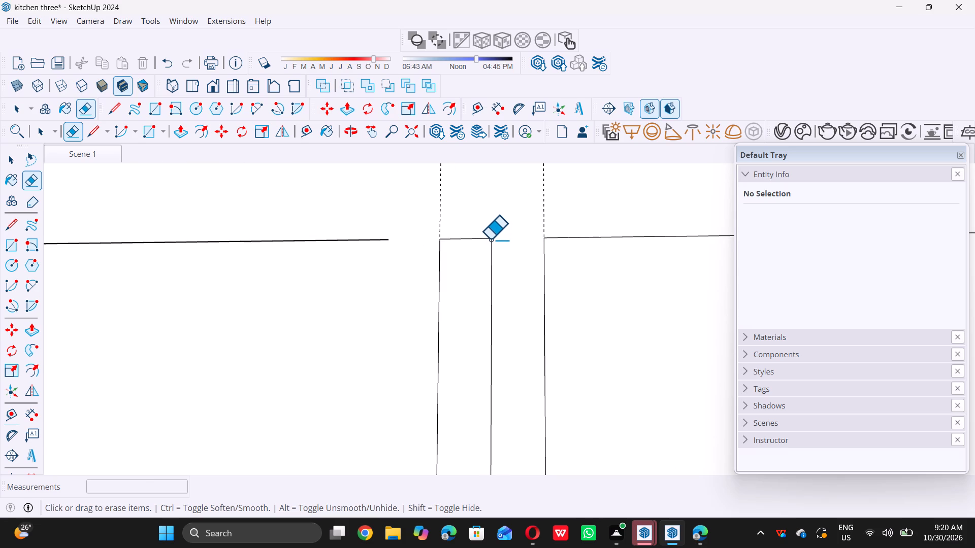
pyautogui.doubleClick(490, 239)
pyautogui.doubleClick(491, 239)
# Erase the first middle door's old bottom edge and the short vertical line at its lower inner corner.
pyautogui.scroll(-8, 492, 240)
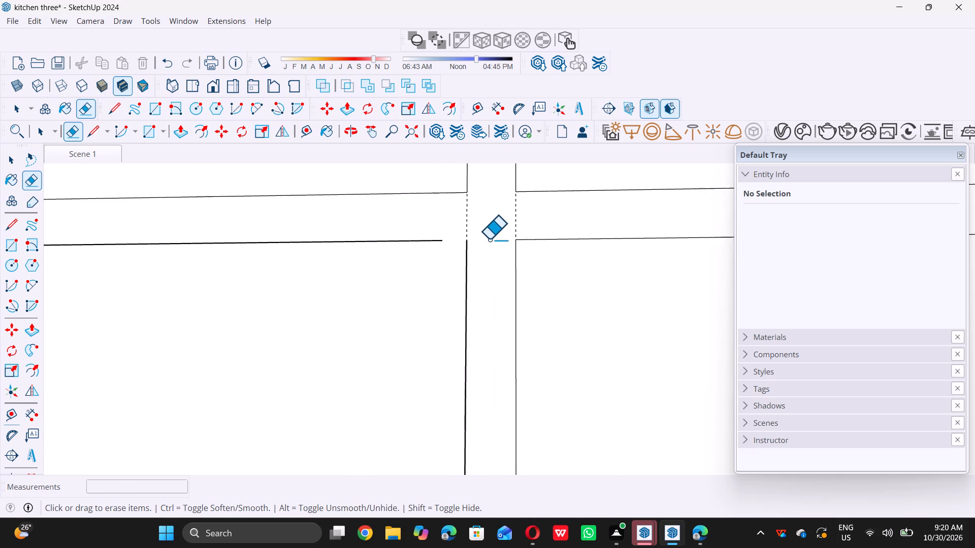
pyautogui.scroll(-18, 489, 239)
pyautogui.scroll(-5, 486, 217)
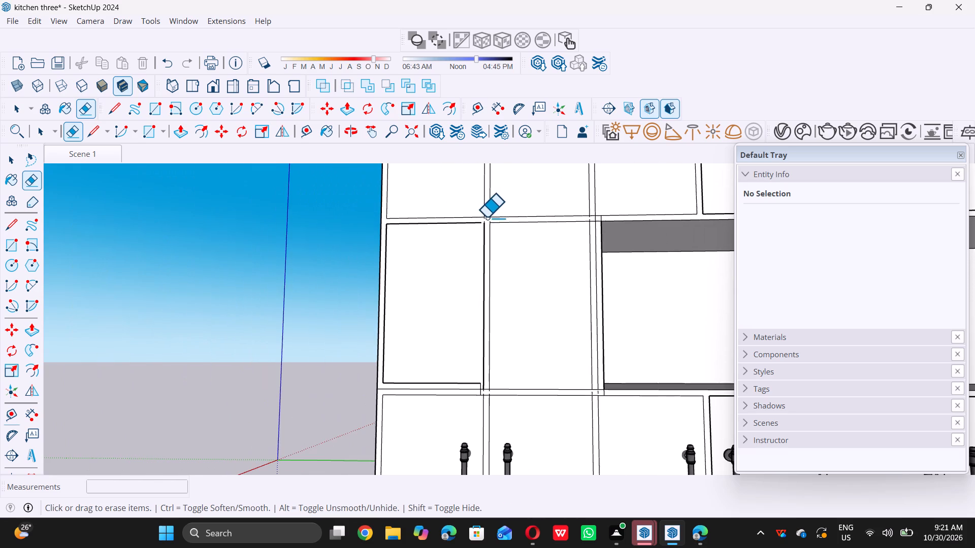
pyautogui.scroll(7, 472, 407)
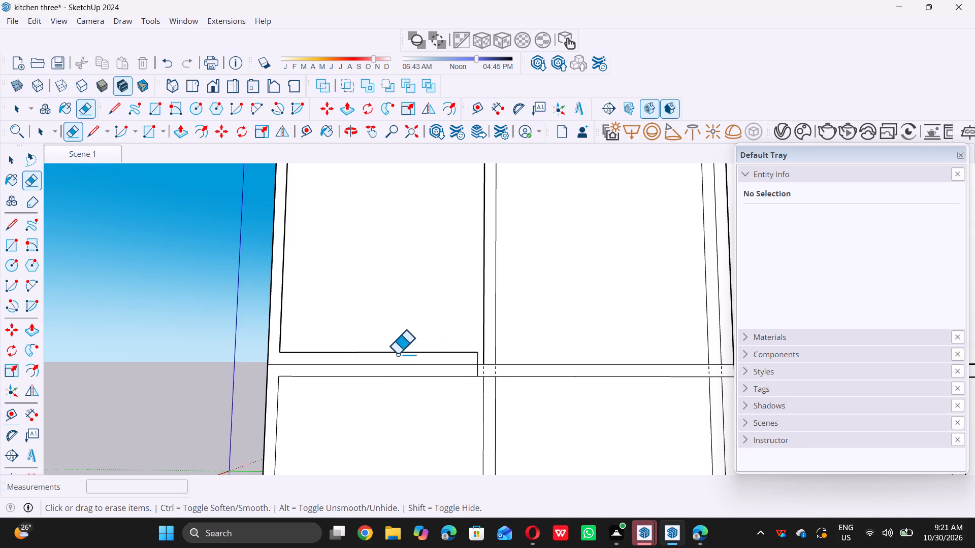
pyautogui.scroll(6, 312, 345)
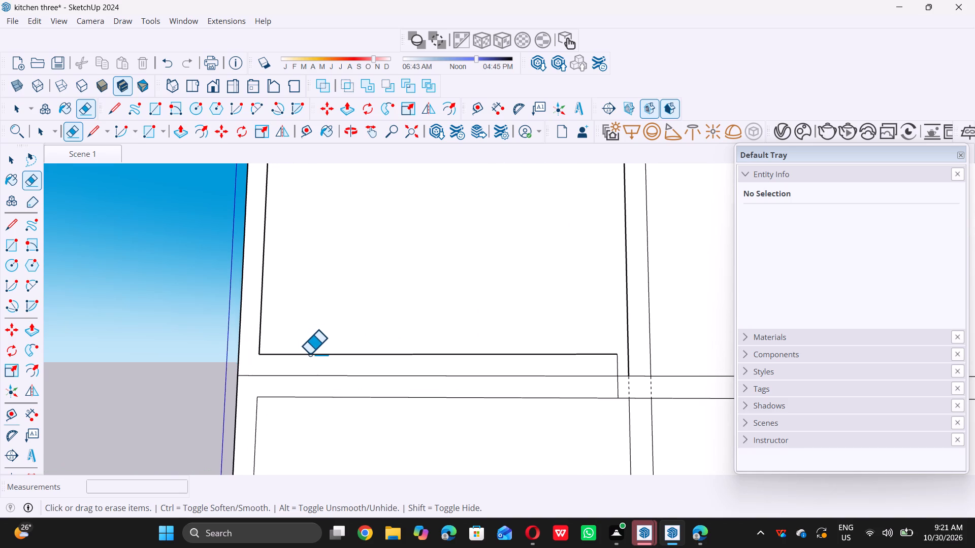
pyautogui.click(309, 354)
pyautogui.scroll(-2, 305, 360)
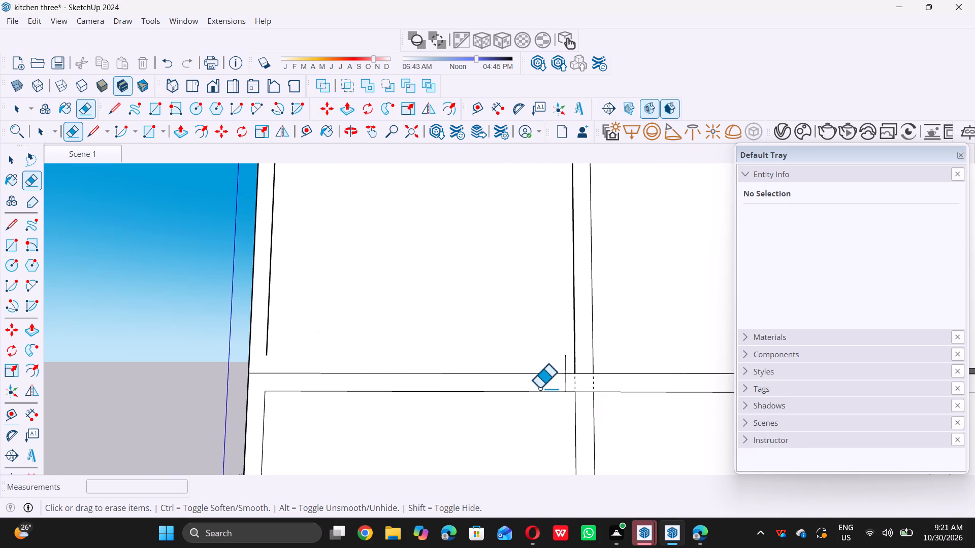
pyautogui.scroll(6, 582, 390)
pyautogui.scroll(5, 538, 375)
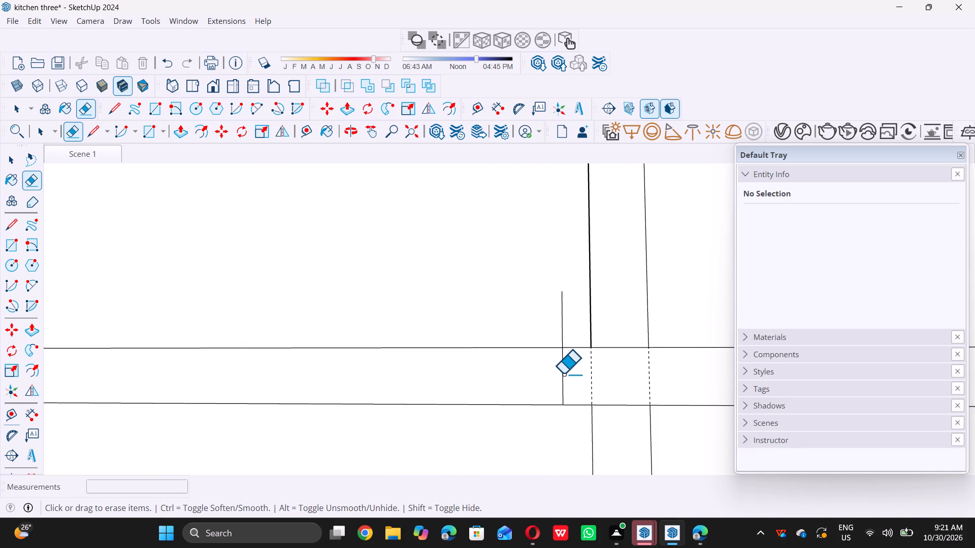
pyautogui.click(560, 374)
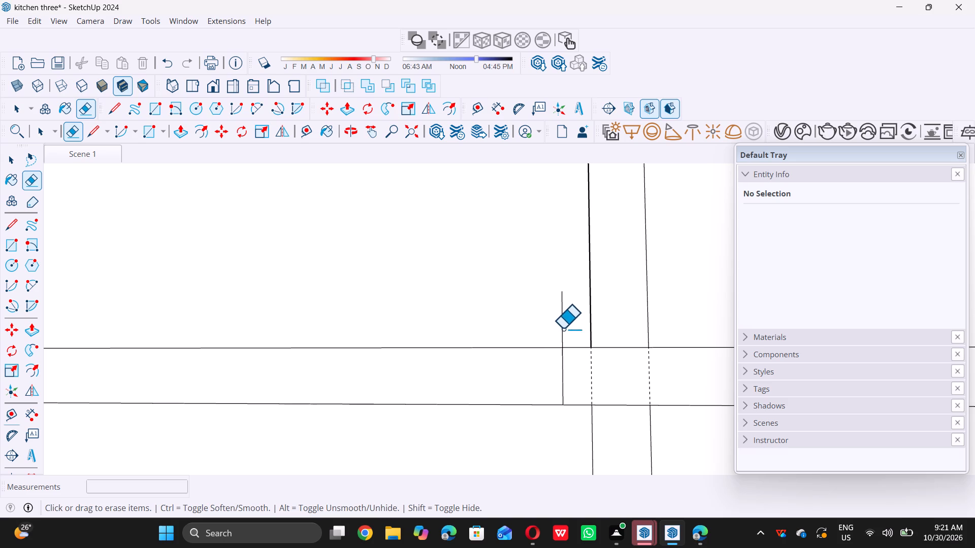
pyautogui.tripleClick(559, 327)
pyautogui.doubleClick(562, 323)
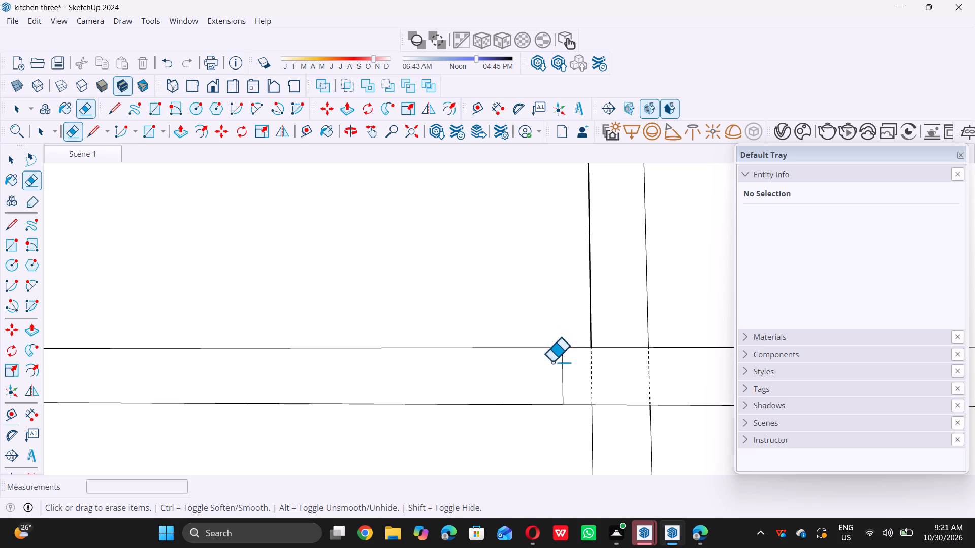
pyautogui.scroll(5, 556, 374)
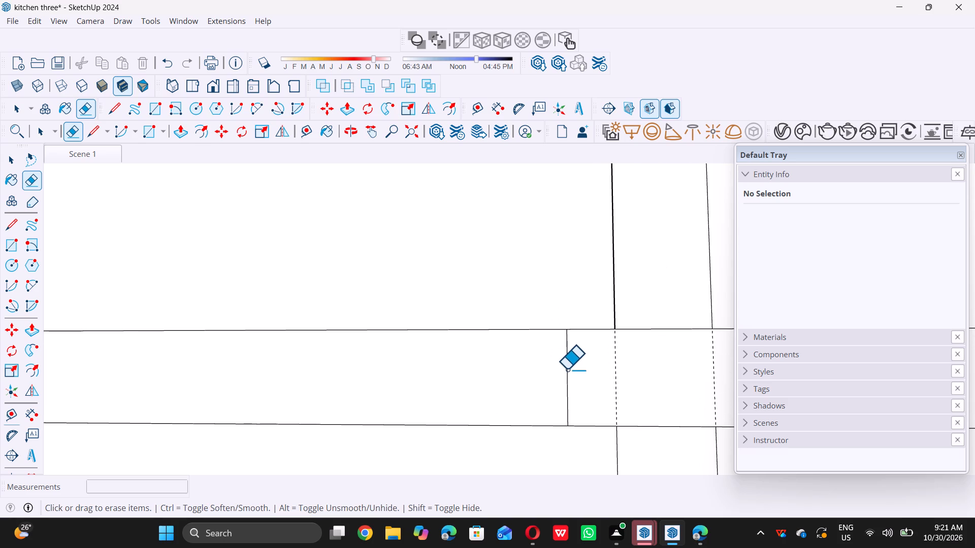
pyautogui.doubleClick(565, 367)
pyautogui.doubleClick(566, 367)
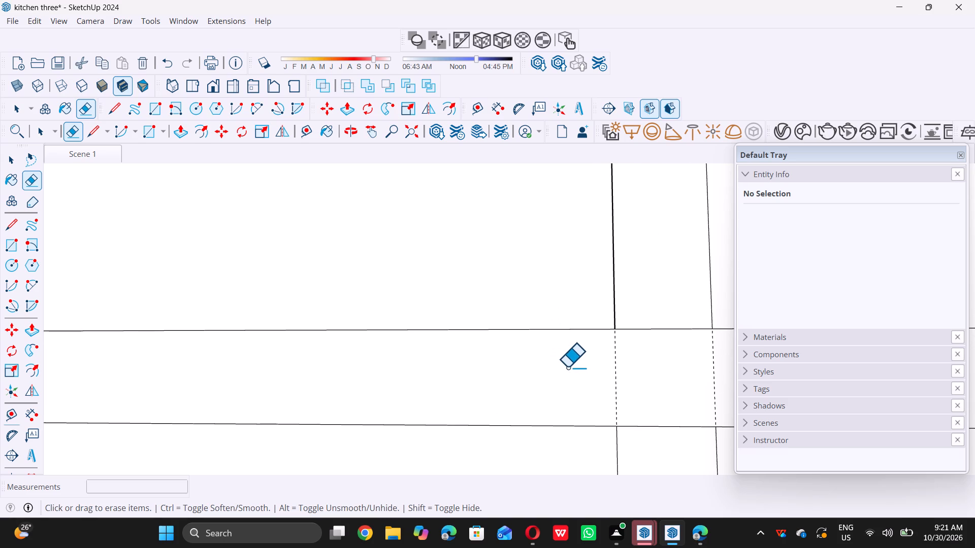
# Erase the short bottom line segment across the vertical strip at the second middle door's edge beside the open backsplash.
pyautogui.scroll(-20, 423, 375)
pyautogui.scroll(-5, 423, 375)
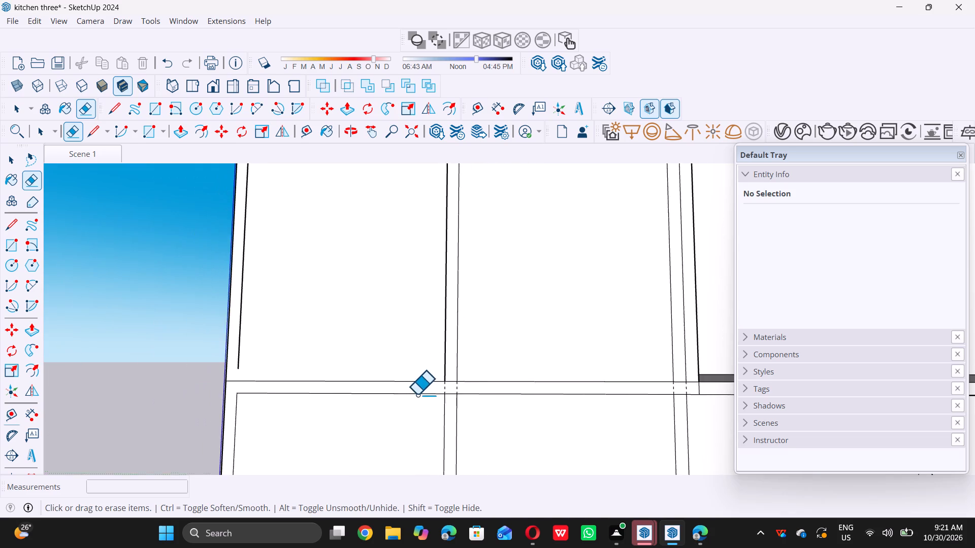
pyautogui.scroll(-1, 417, 394)
pyautogui.scroll(-2, 320, 403)
pyautogui.scroll(14, 560, 390)
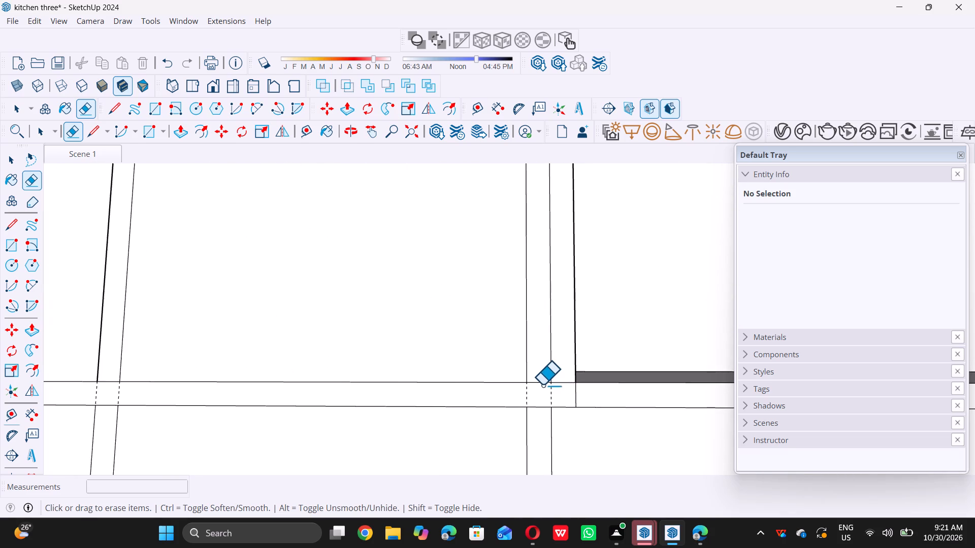
pyautogui.scroll(3, 542, 385)
pyautogui.doubleClick(538, 381)
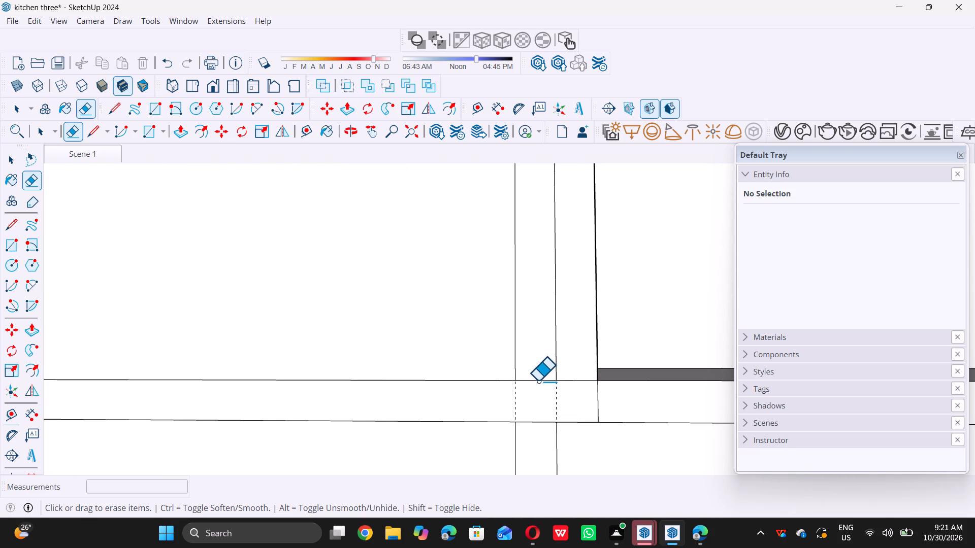
# Erase the short top line segment across the strip at the second middle door's edge beside the backsplash, keeping the strip's vertical line.
pyautogui.scroll(-20, 521, 404)
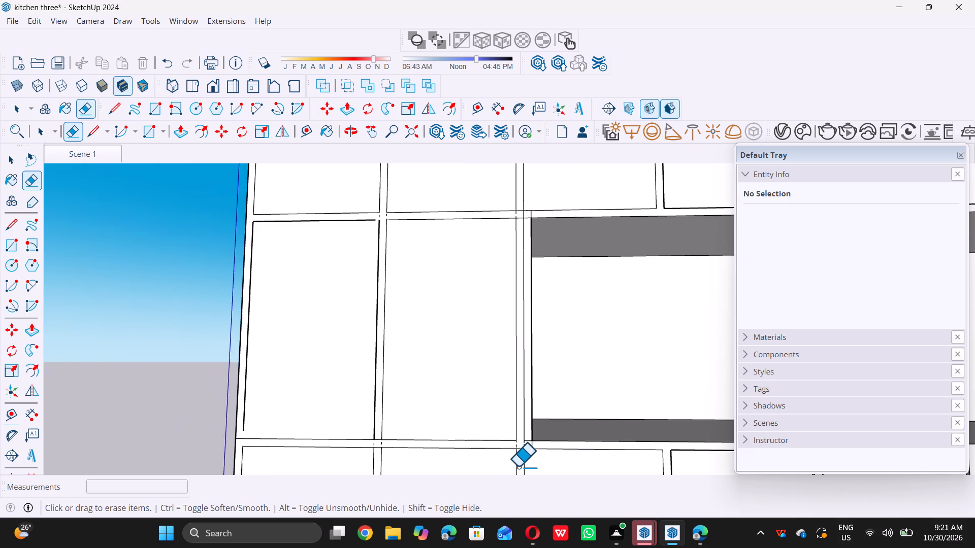
pyautogui.scroll(-1, 515, 462)
pyautogui.scroll(20, 524, 249)
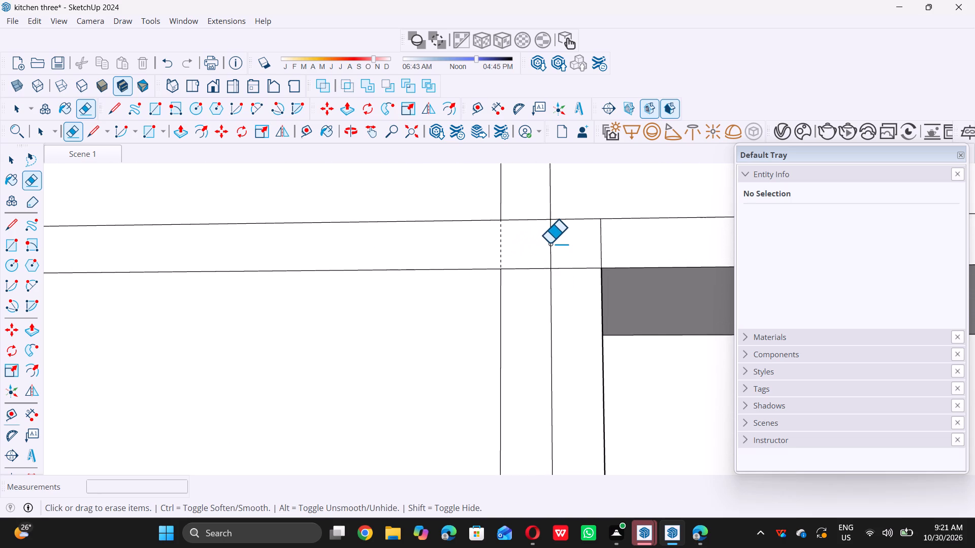
pyautogui.doubleClick(552, 245)
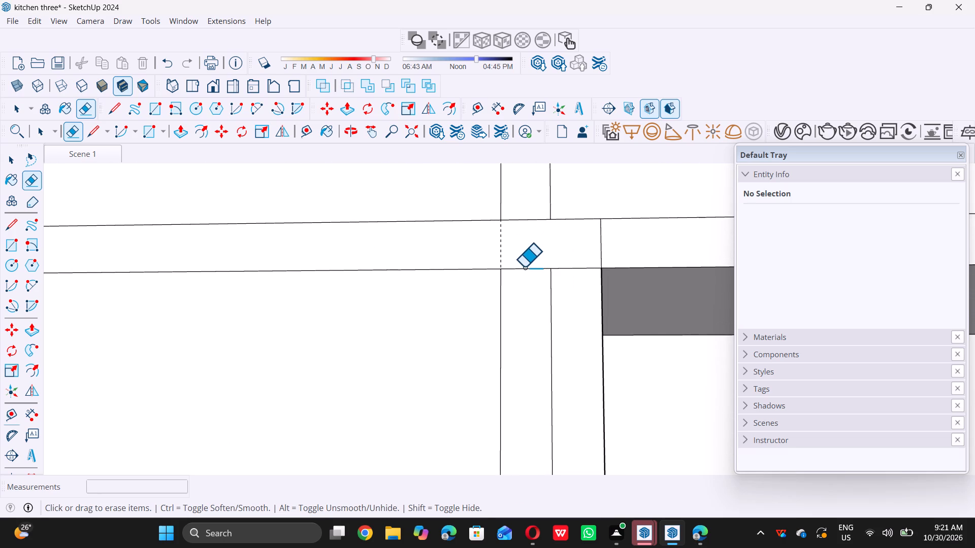
pyautogui.hotkey('ctrl', 'z')
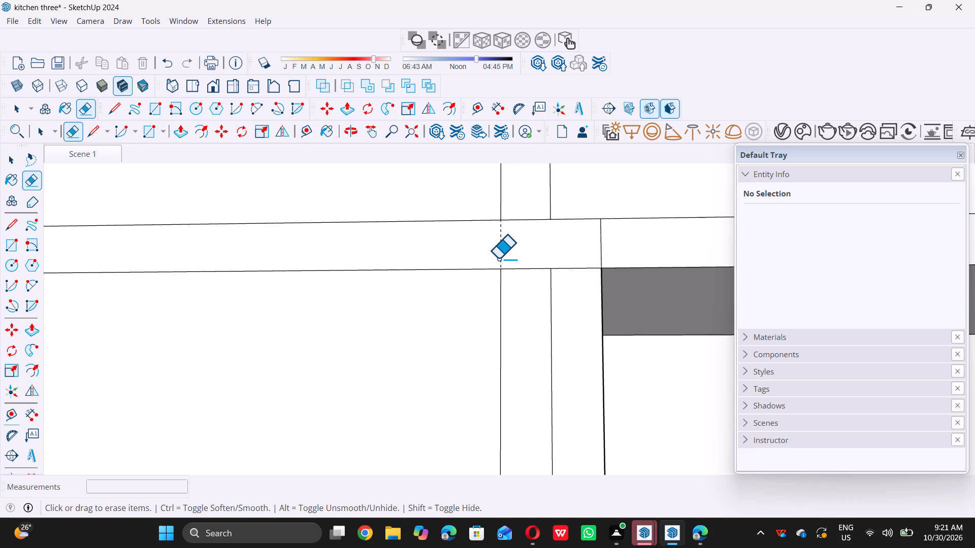
pyautogui.doubleClick(515, 268)
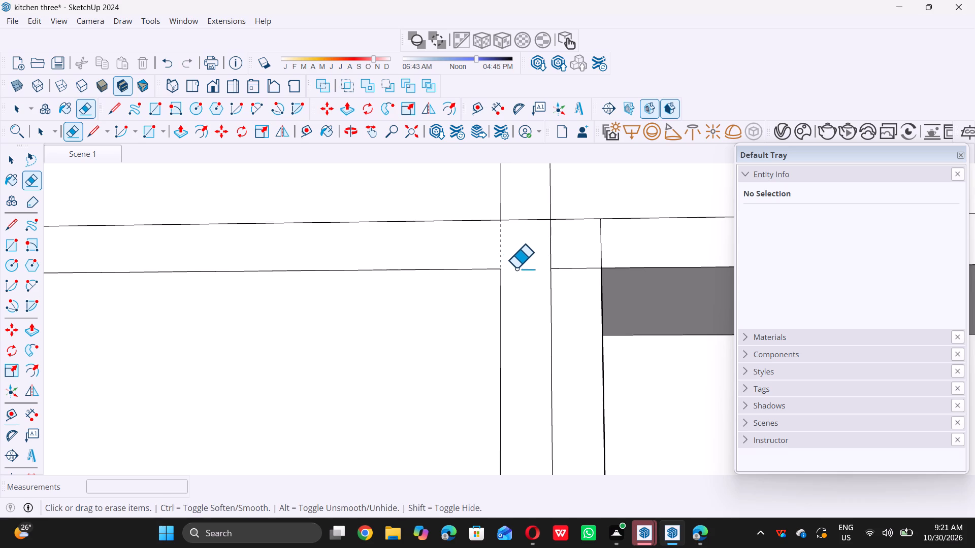
pyautogui.scroll(-18, 518, 281)
pyautogui.press('space')
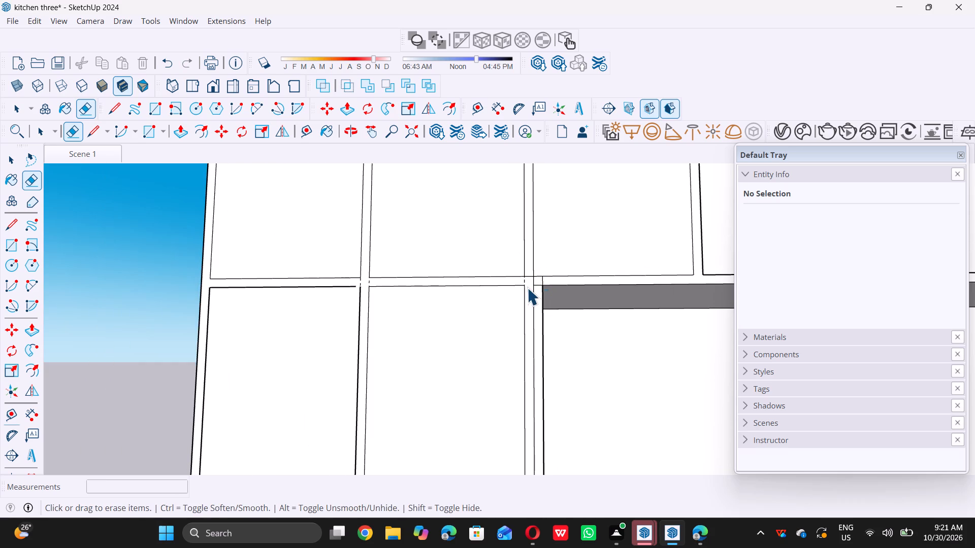
# Draw a short line joining the first middle door's top edge to its inner vertical edge, closing the upper corner.
pyautogui.press('l')
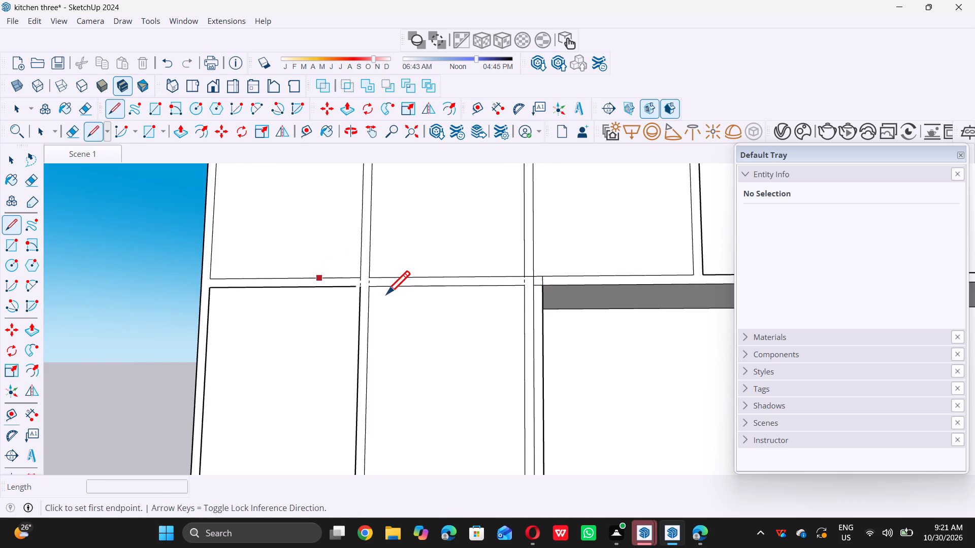
pyautogui.scroll(5, 386, 294)
pyautogui.scroll(7, 289, 258)
pyautogui.scroll(4, 342, 277)
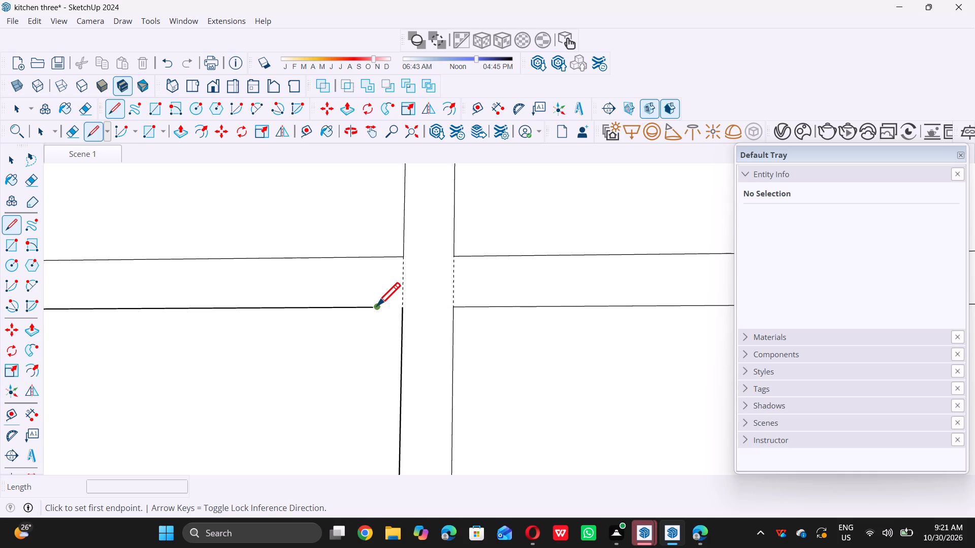
pyautogui.doubleClick(375, 304)
pyautogui.doubleClick(400, 306)
pyautogui.scroll(-3, 418, 298)
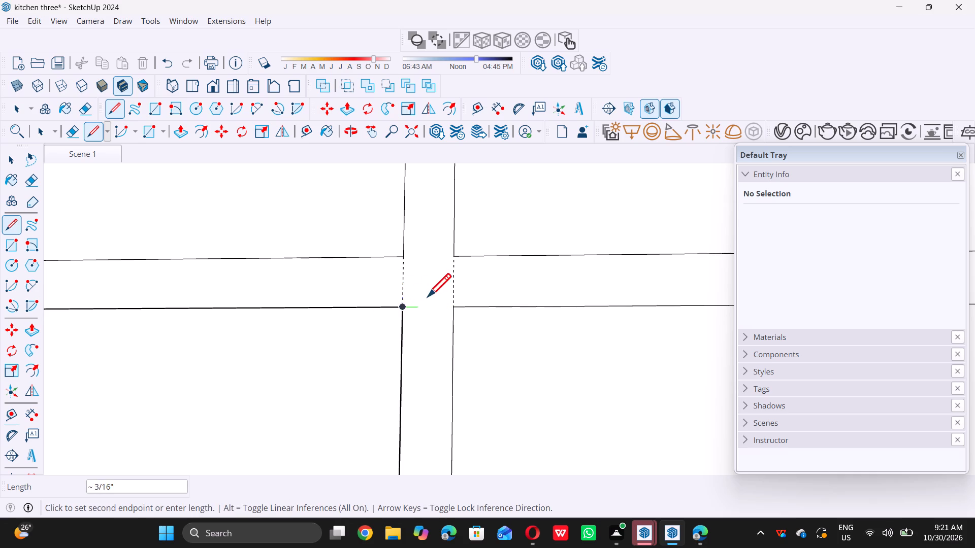
pyautogui.scroll(-13, 428, 296)
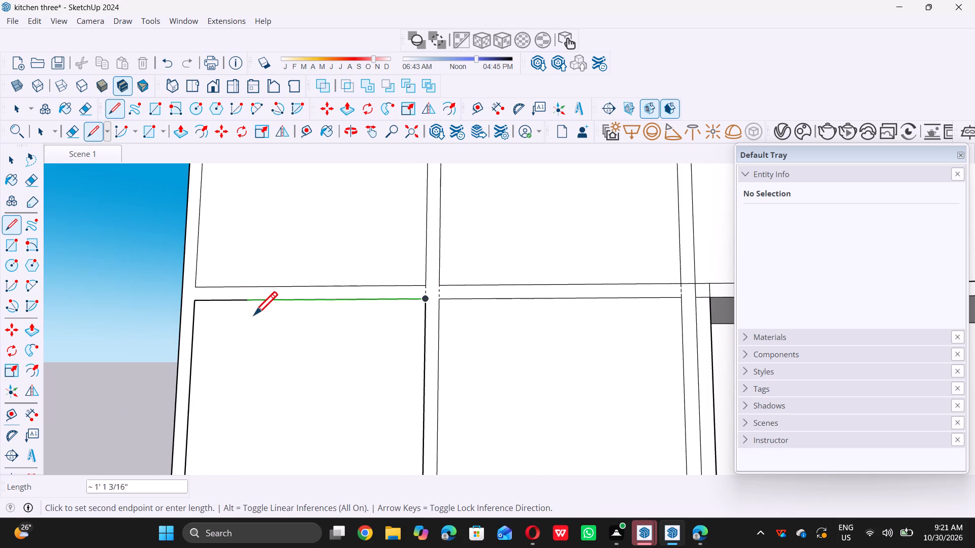
pyautogui.press('space')
# Draw a short vertical line extending the first middle door's outer side edge down to the horizontal line below it.
pyautogui.press('l')
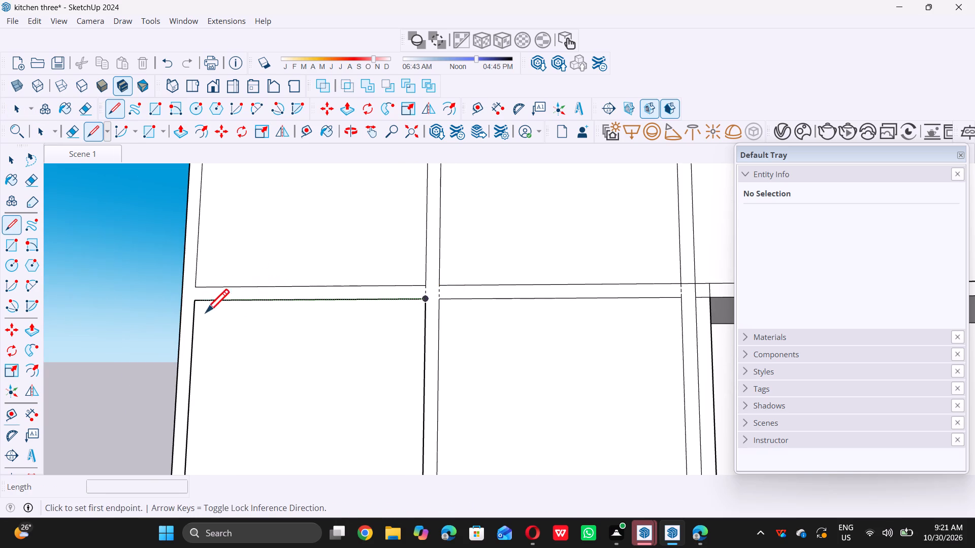
pyautogui.scroll(-8, 272, 256)
pyautogui.scroll(-10, 337, 233)
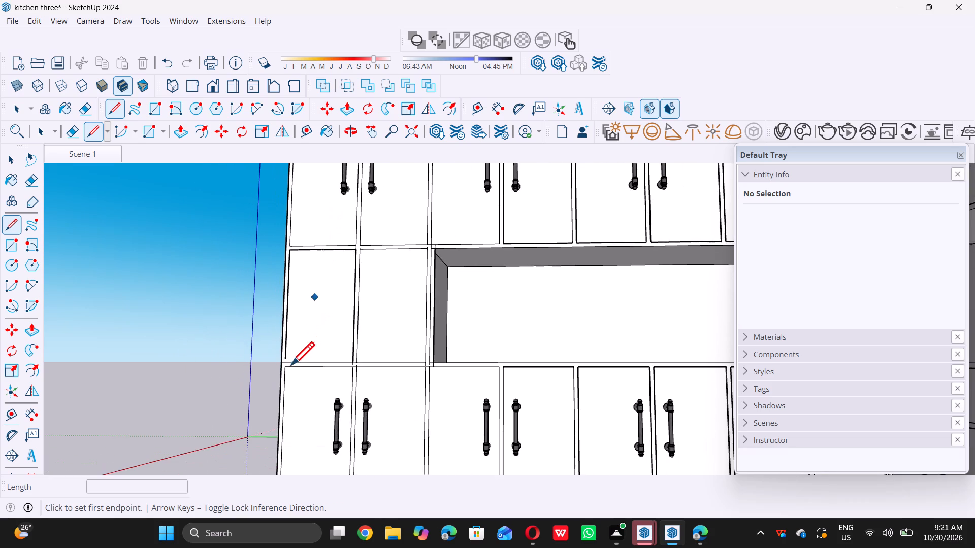
pyautogui.scroll(12, 291, 366)
pyautogui.scroll(10, 302, 337)
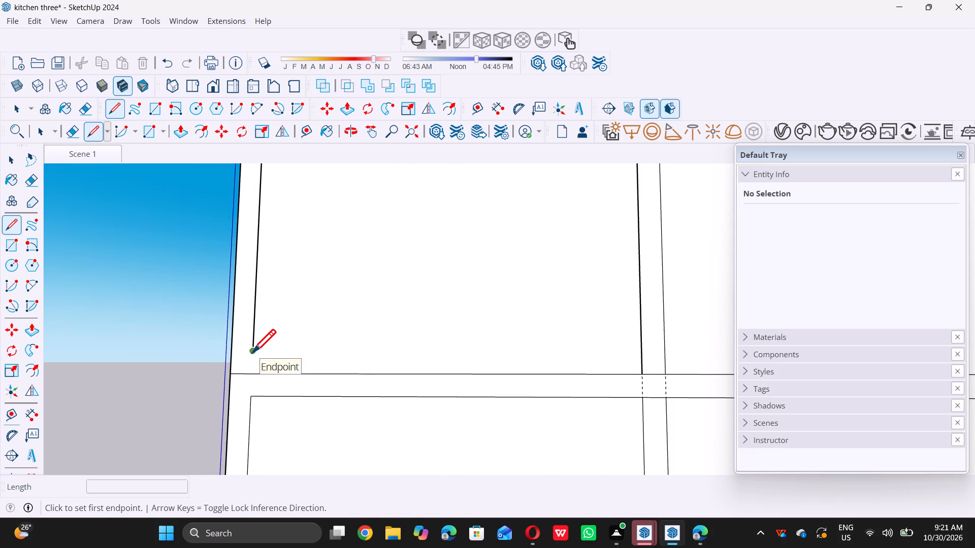
pyautogui.click(252, 352)
pyautogui.tripleClick(252, 373)
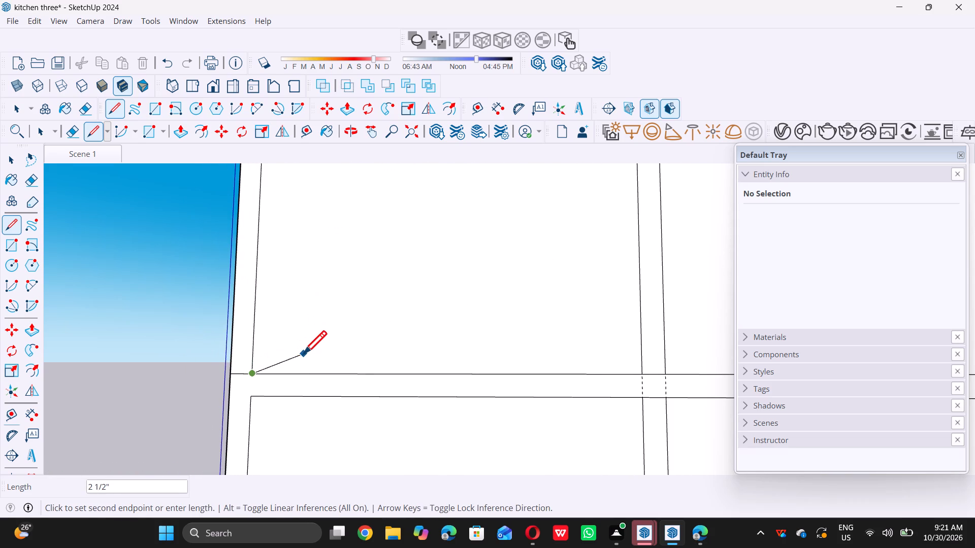
pyautogui.press('space')
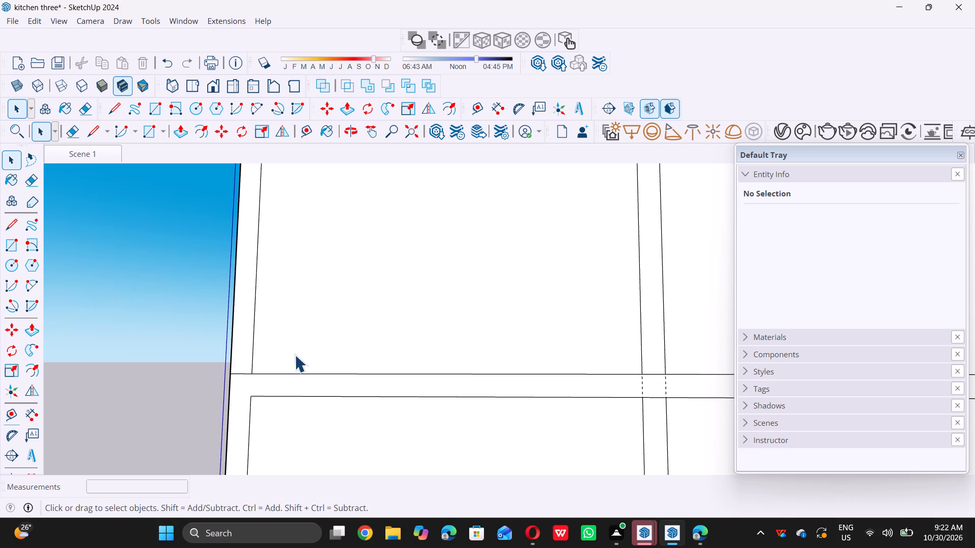
# Erase the bottom line stub between the first middle door and the cabinet side, and the bottom segment between the two middle doors.
pyautogui.press('e')
pyautogui.scroll(5, 249, 379)
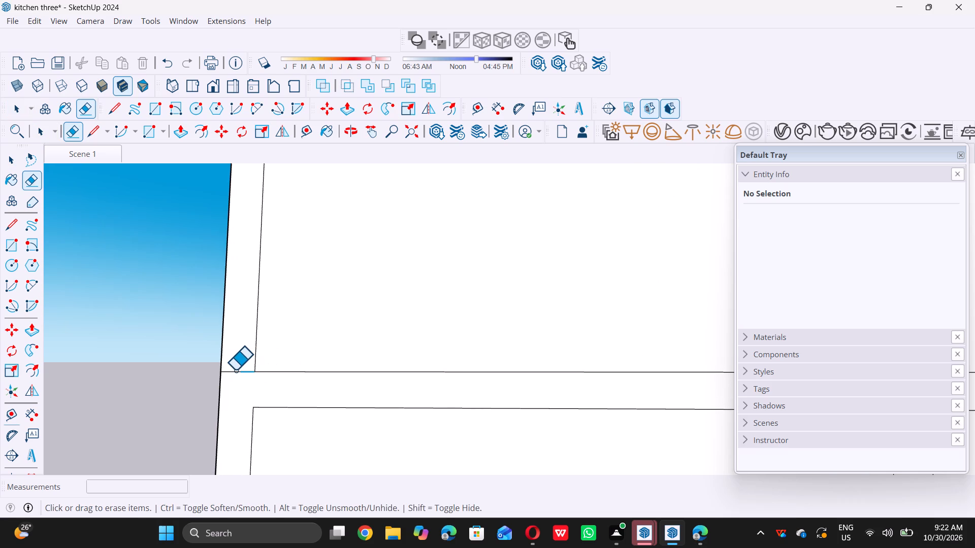
pyautogui.doubleClick(235, 370)
pyautogui.doubleClick(236, 371)
pyautogui.scroll(-10, 206, 396)
pyautogui.scroll(-3, 295, 401)
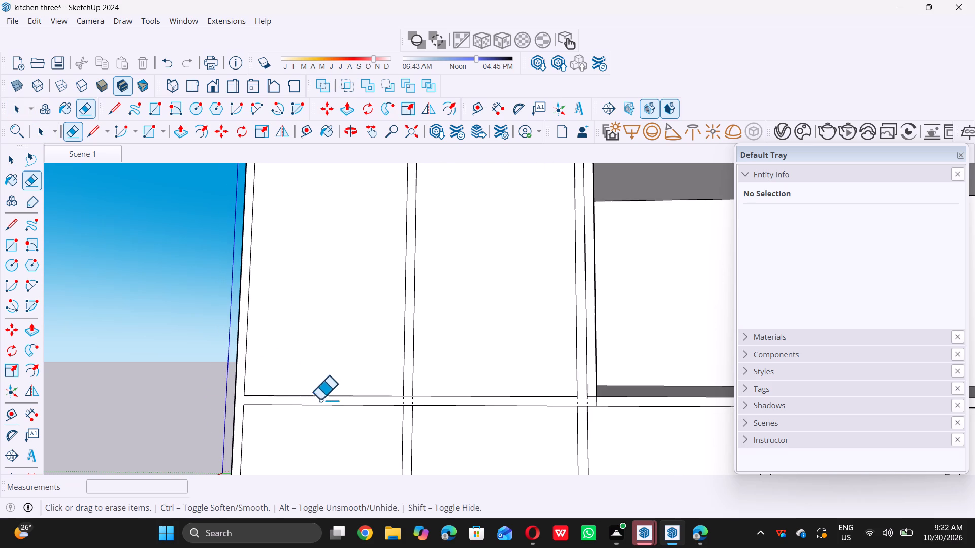
pyautogui.scroll(15, 402, 398)
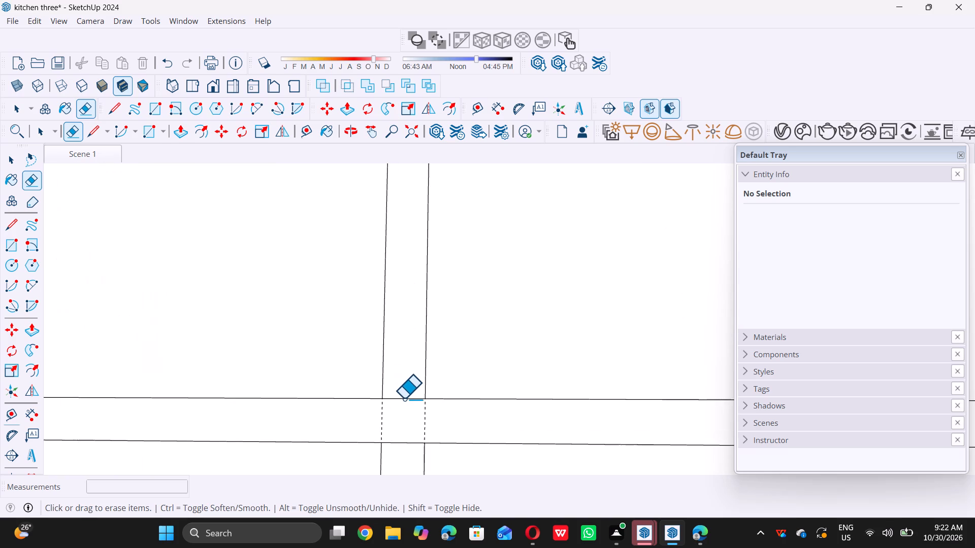
pyautogui.doubleClick(402, 399)
pyautogui.scroll(-5, 349, 424)
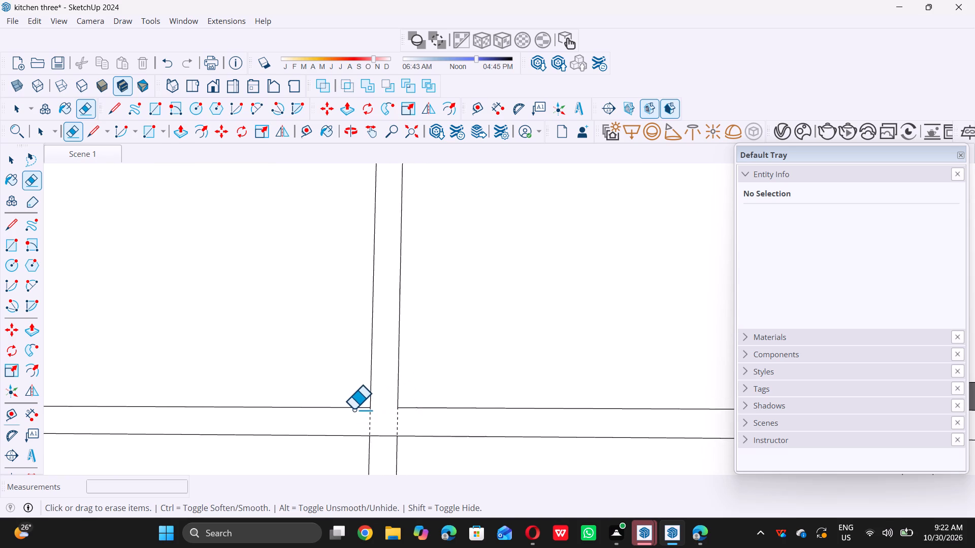
pyautogui.scroll(-14, 353, 409)
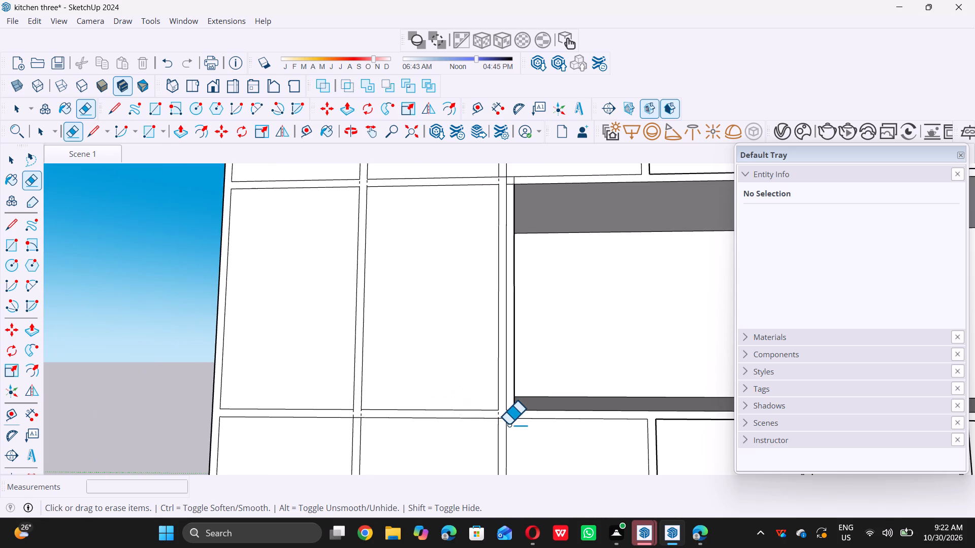
pyautogui.scroll(5, 509, 423)
pyautogui.scroll(-10, 385, 414)
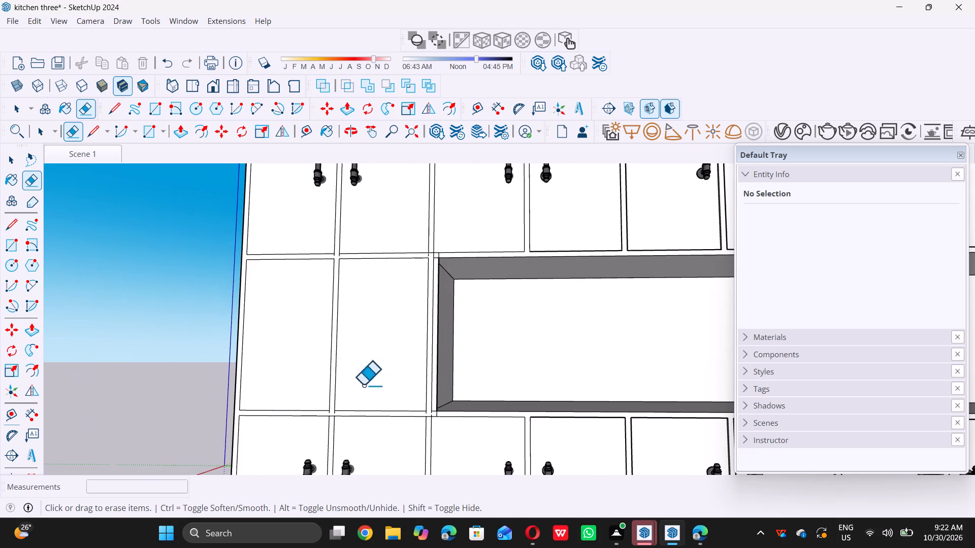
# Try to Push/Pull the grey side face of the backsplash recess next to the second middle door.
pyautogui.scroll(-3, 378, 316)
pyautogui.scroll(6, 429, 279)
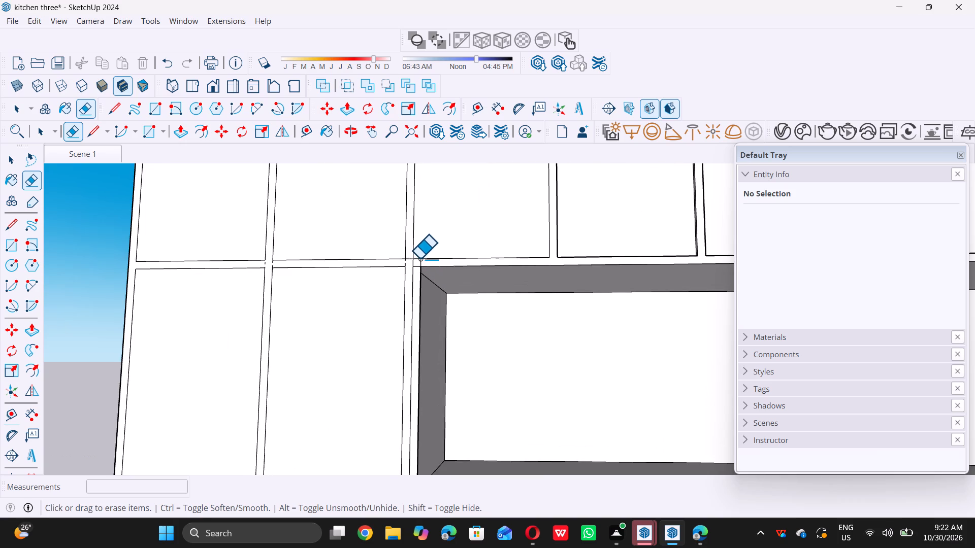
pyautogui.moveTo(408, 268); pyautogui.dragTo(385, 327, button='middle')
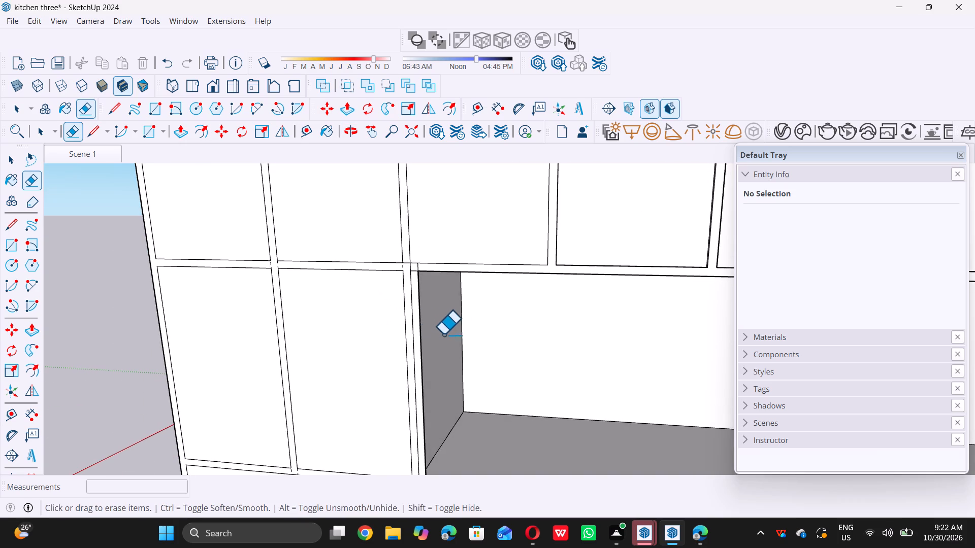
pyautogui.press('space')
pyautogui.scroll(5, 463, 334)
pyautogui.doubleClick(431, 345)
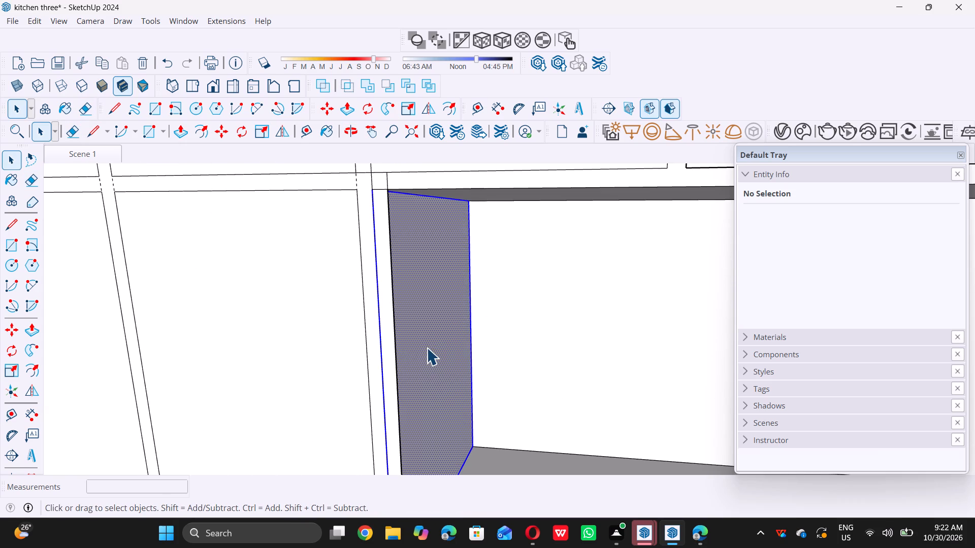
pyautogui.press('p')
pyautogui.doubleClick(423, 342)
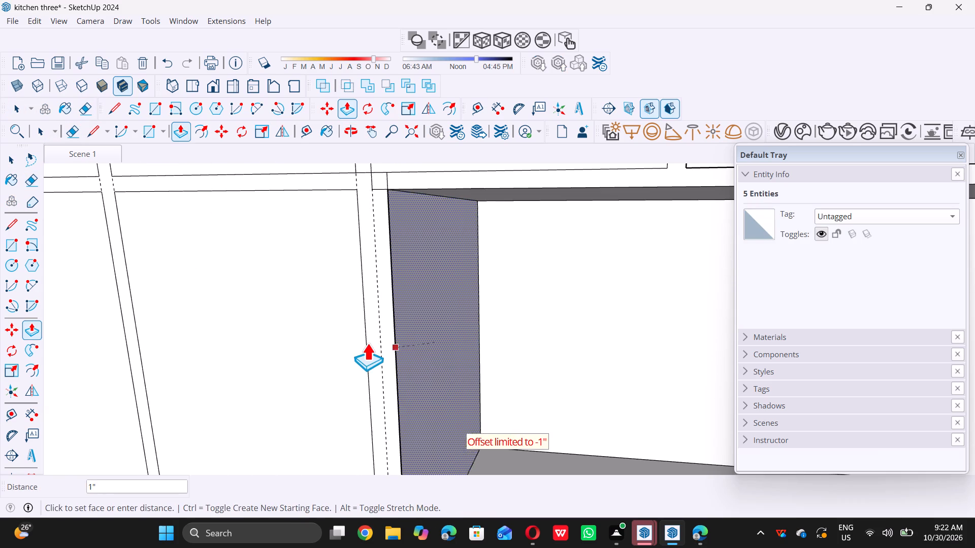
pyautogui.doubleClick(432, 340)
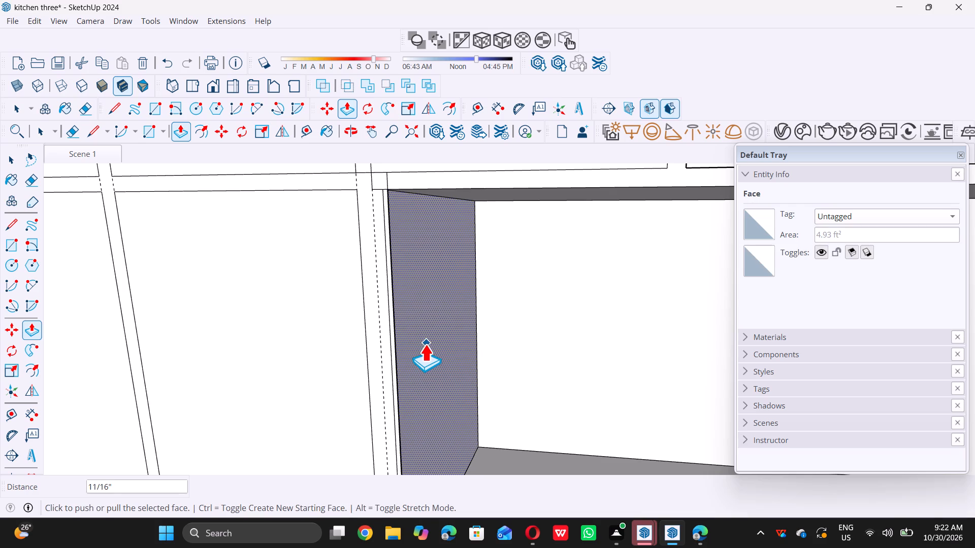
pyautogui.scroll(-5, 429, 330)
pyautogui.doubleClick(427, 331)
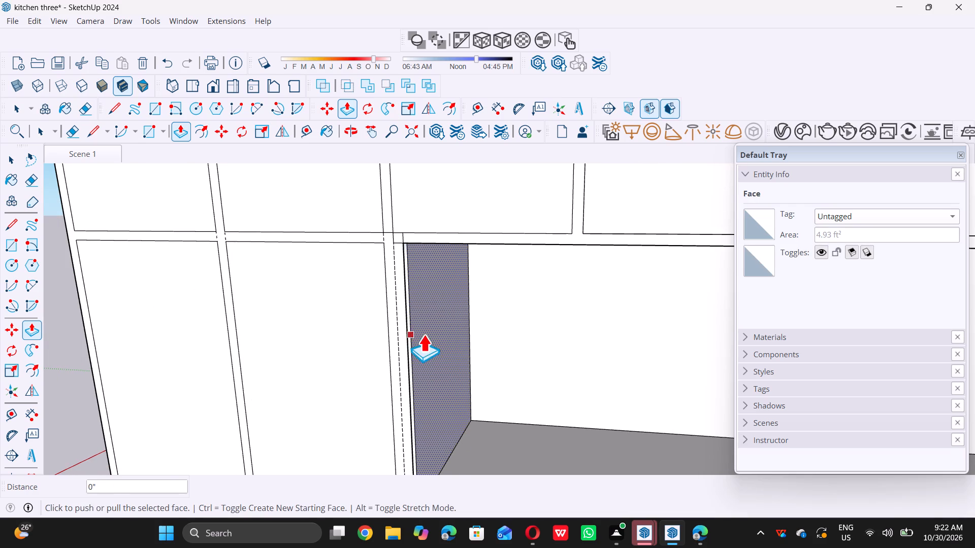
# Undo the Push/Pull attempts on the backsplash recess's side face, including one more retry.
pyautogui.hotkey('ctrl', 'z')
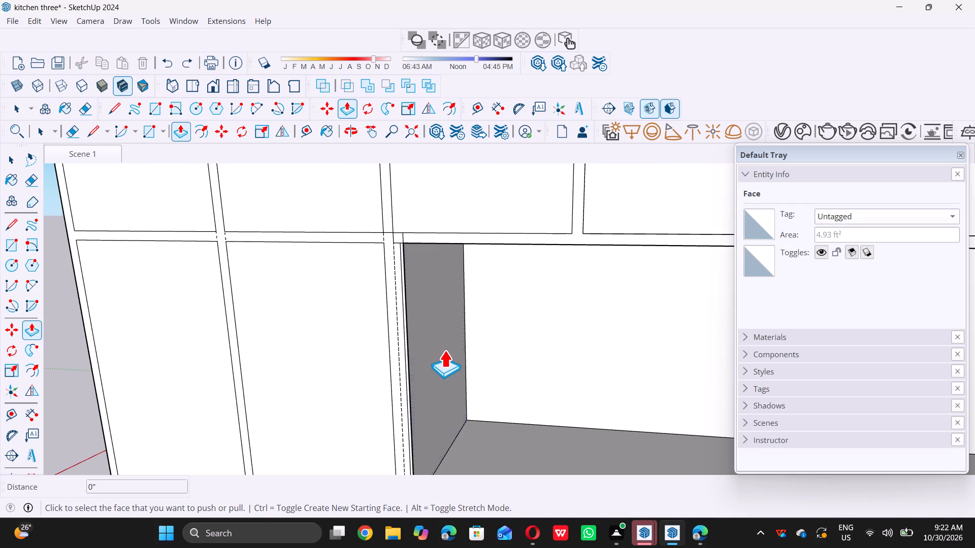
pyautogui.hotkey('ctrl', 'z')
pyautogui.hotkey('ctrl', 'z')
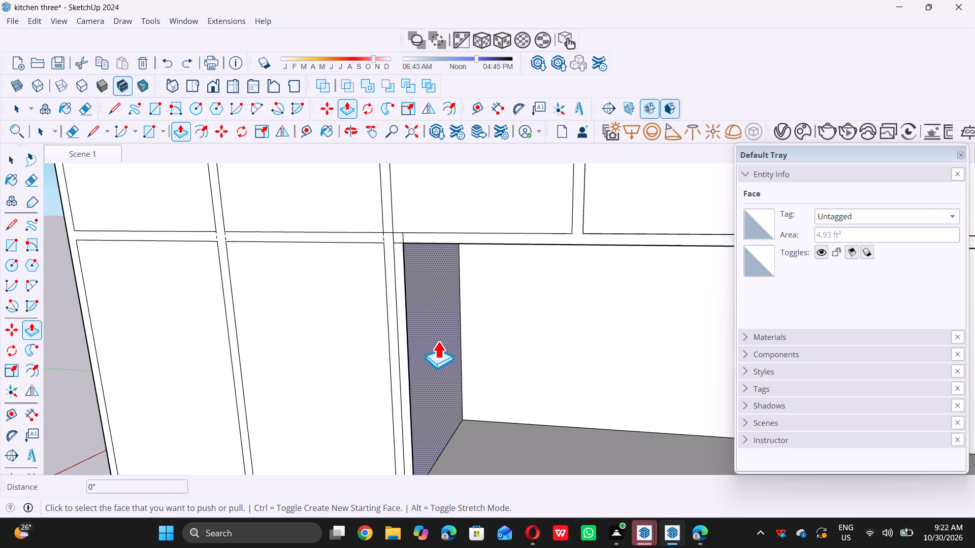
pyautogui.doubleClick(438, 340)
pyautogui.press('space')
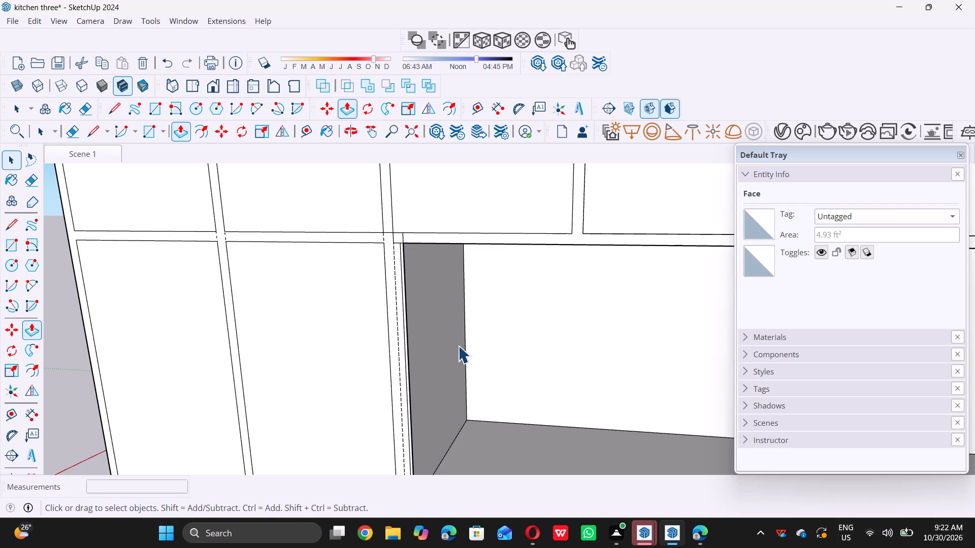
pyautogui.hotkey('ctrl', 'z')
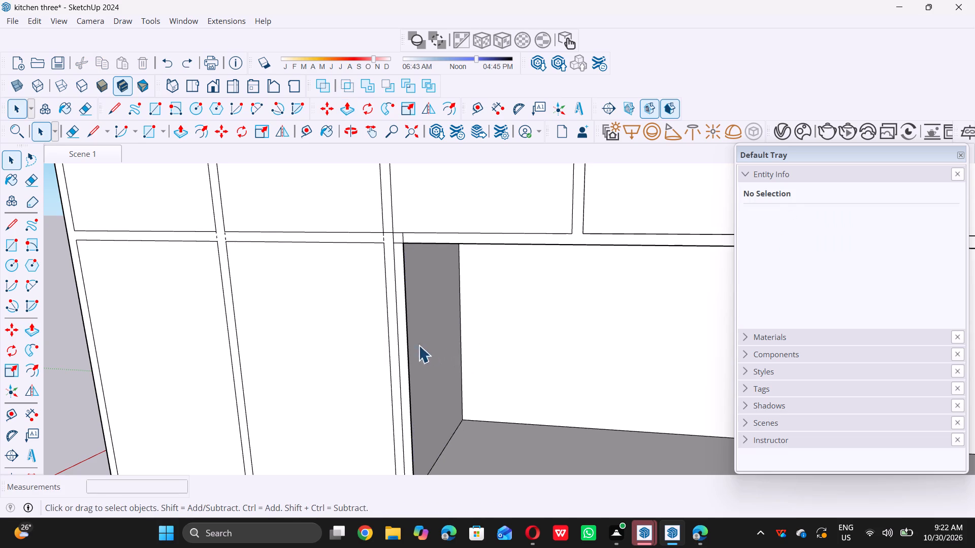
# Examine the strip beside the backsplash recess and check which geometry is connected to it, leaving nothing selected.
pyautogui.scroll(5, 405, 352)
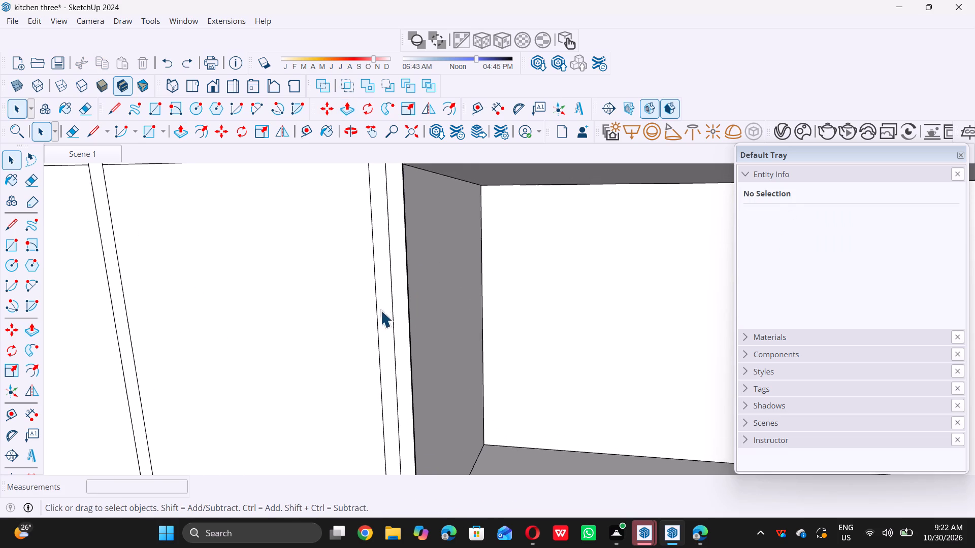
pyautogui.scroll(18, 373, 285)
pyautogui.scroll(-5, 396, 313)
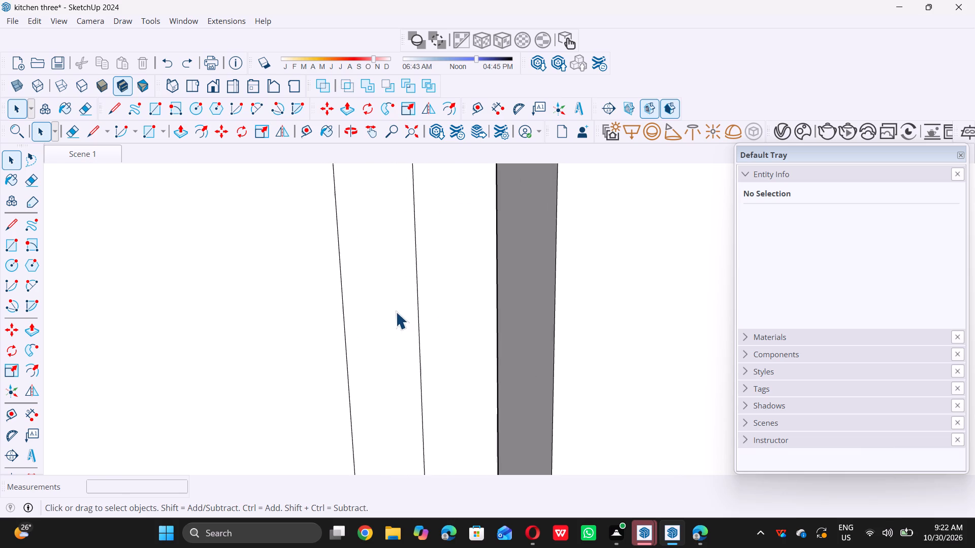
pyautogui.scroll(-7, 396, 312)
pyautogui.tripleClick(471, 309)
pyautogui.click(471, 309)
pyautogui.scroll(-15, 466, 316)
pyautogui.tripleClick(107, 304)
pyautogui.tripleClick(106, 304)
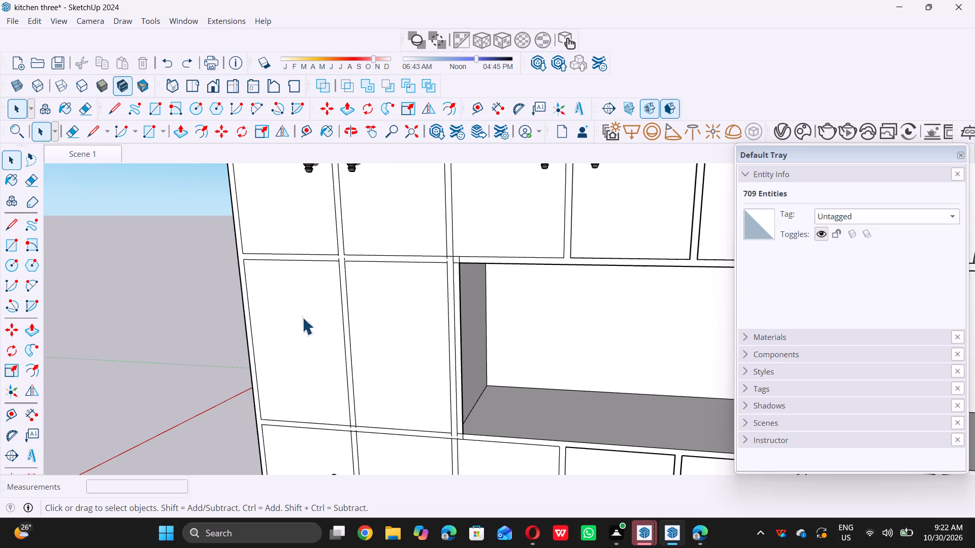
pyautogui.scroll(5, 482, 358)
pyautogui.tripleClick(466, 353)
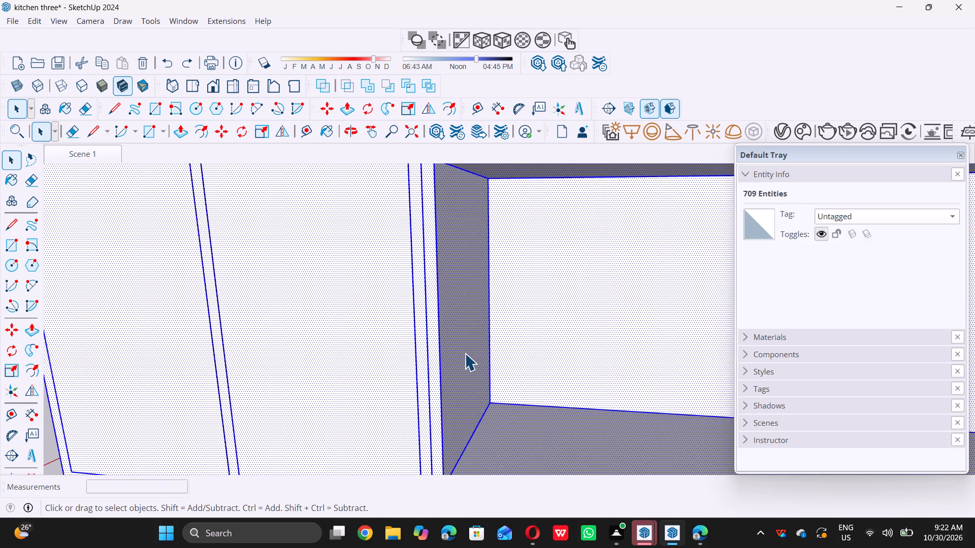
pyautogui.scroll(-10, 465, 353)
pyautogui.doubleClick(125, 365)
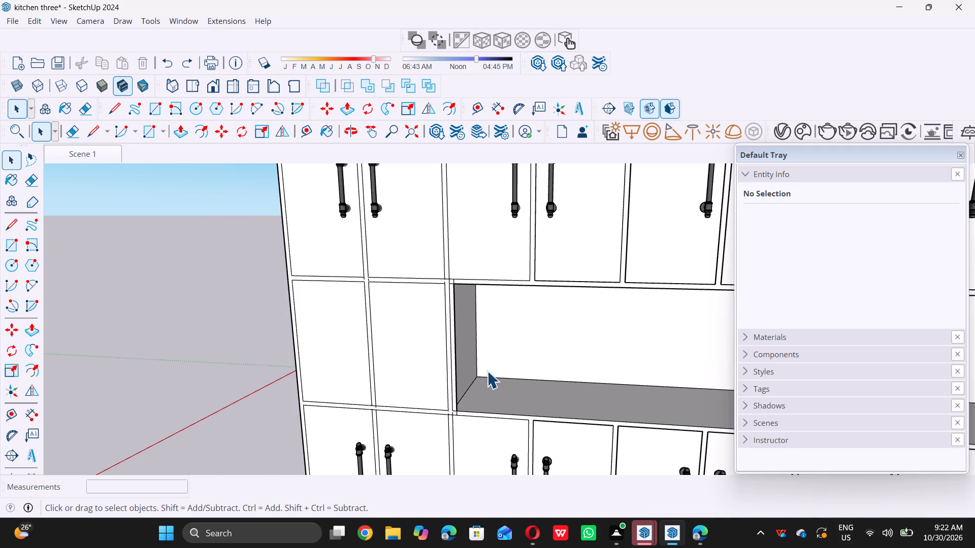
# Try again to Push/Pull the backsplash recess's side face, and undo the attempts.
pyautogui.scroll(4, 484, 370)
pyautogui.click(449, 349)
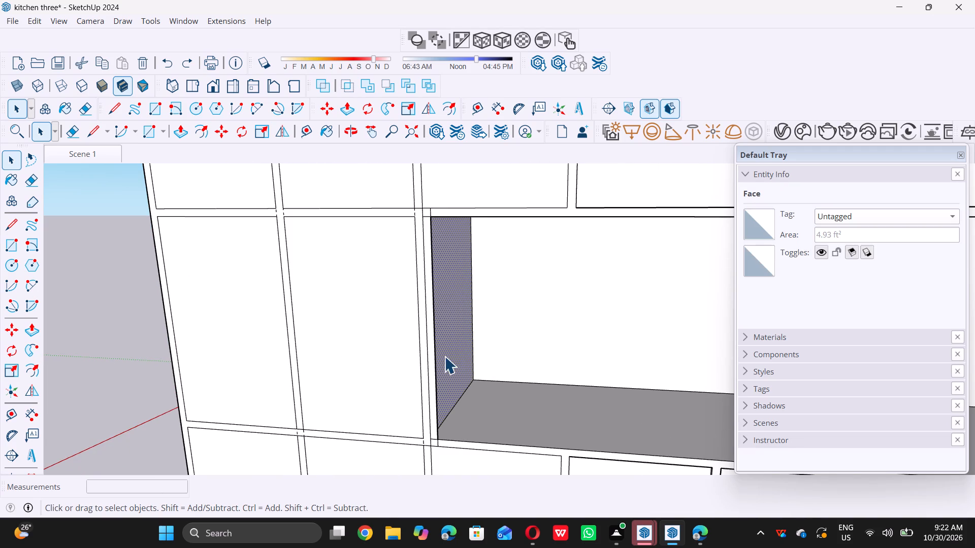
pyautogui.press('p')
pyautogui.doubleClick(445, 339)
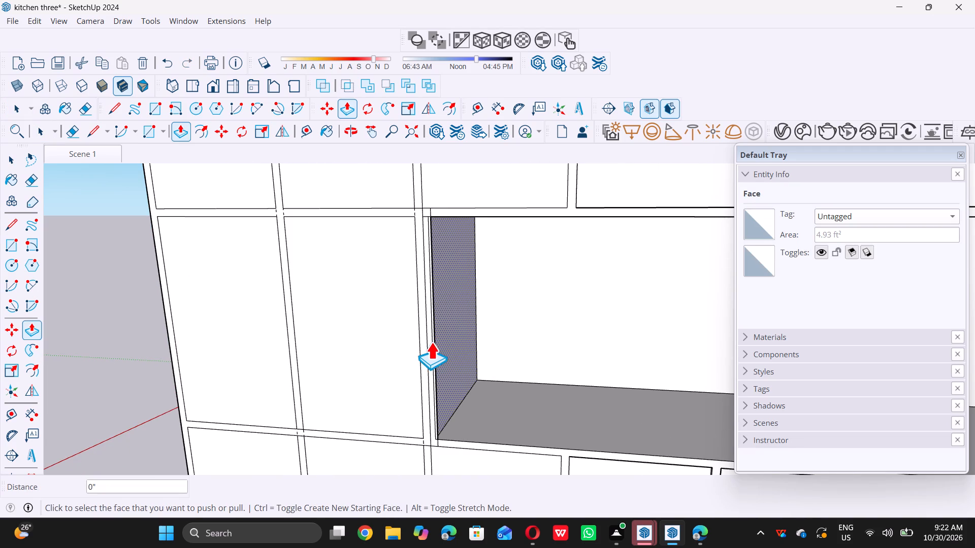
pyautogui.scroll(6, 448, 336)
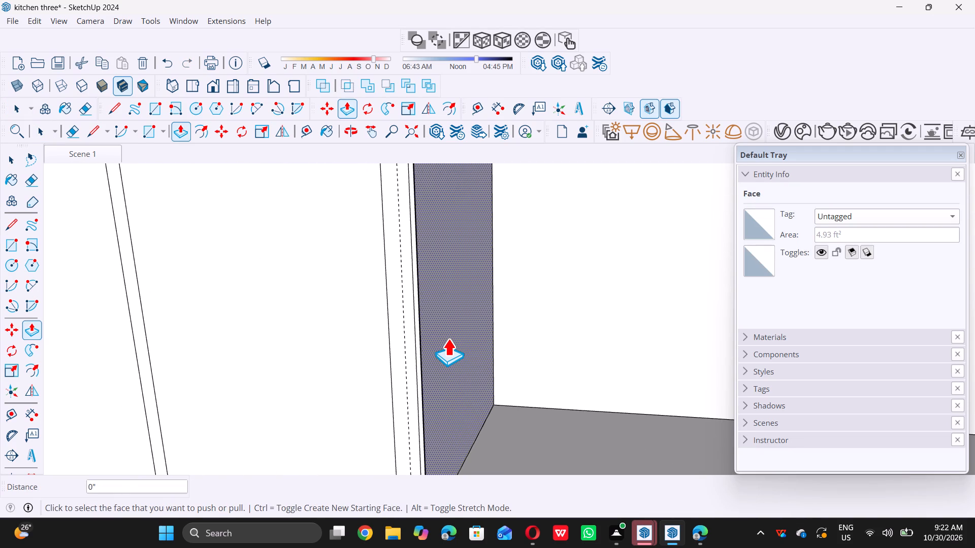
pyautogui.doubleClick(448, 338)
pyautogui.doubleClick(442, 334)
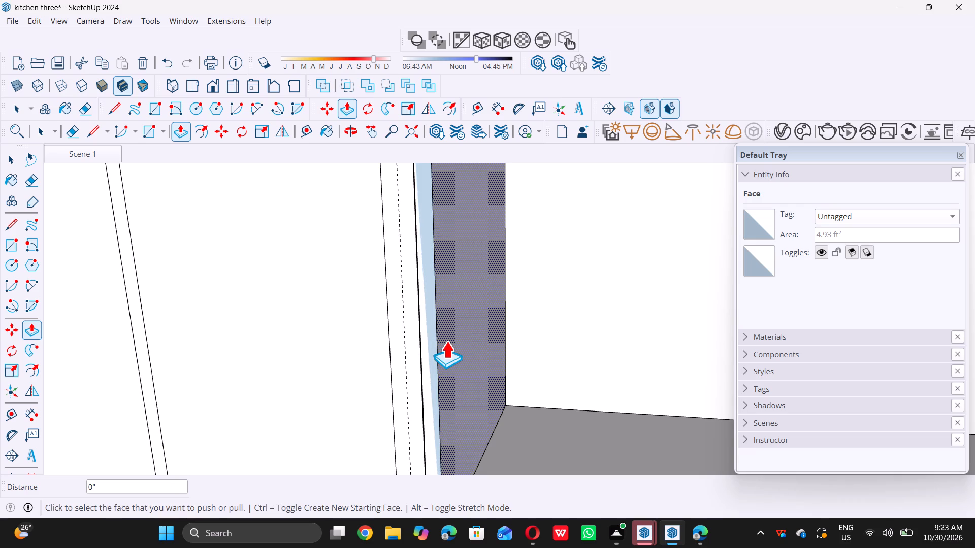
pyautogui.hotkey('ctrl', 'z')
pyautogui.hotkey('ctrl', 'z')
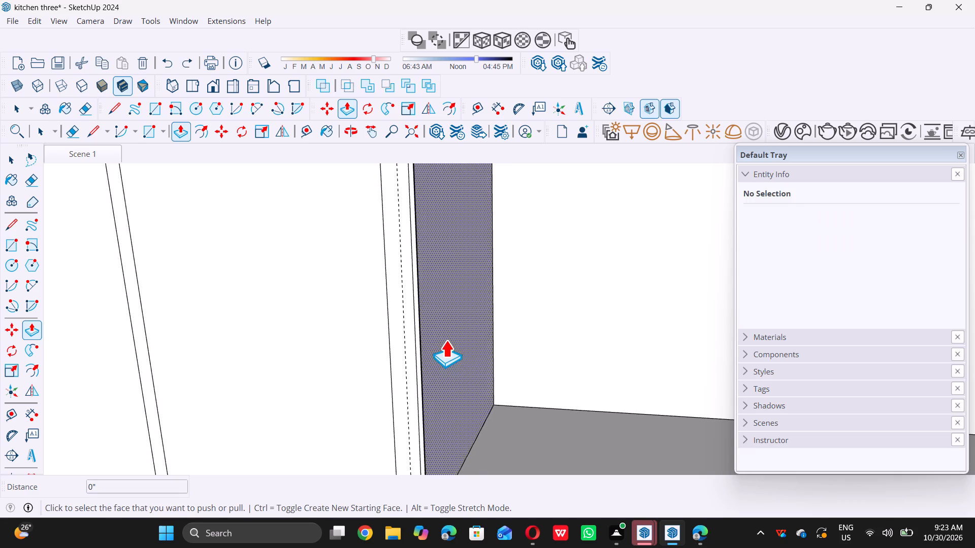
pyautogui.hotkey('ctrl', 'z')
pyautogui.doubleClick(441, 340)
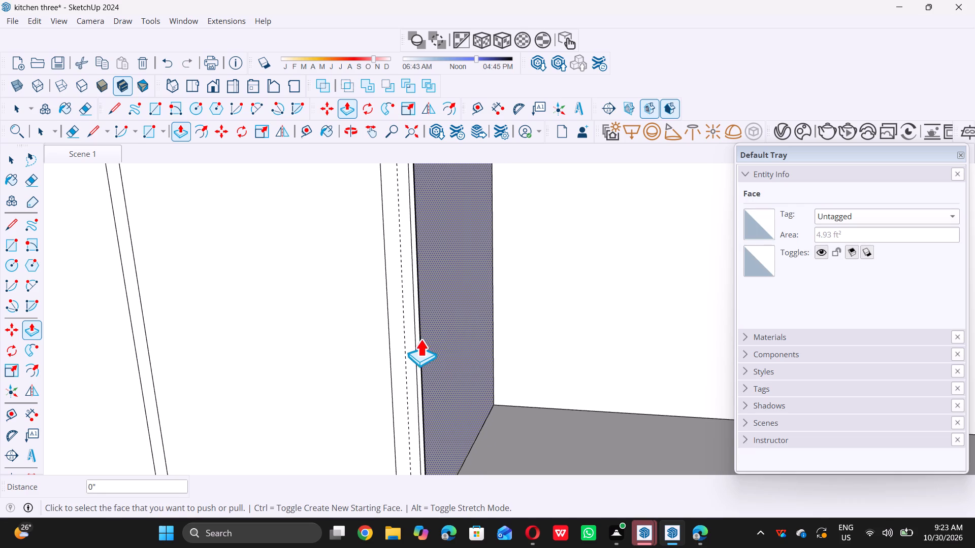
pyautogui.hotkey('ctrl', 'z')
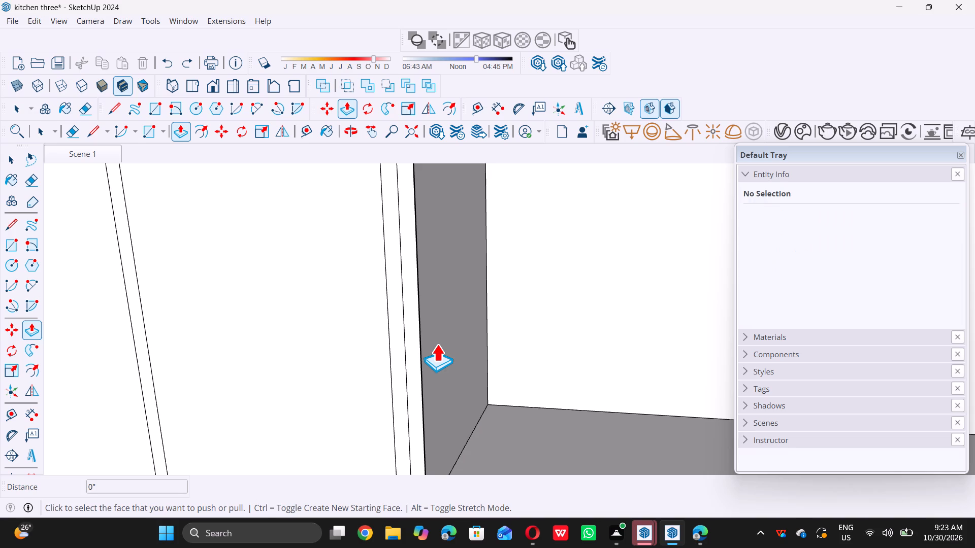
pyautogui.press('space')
# Draw a rectangle of 2' 5 3/16" by 1" over the strip between the second middle door and the backsplash recess.
pyautogui.scroll(-6, 437, 394)
pyautogui.scroll(5, 400, 271)
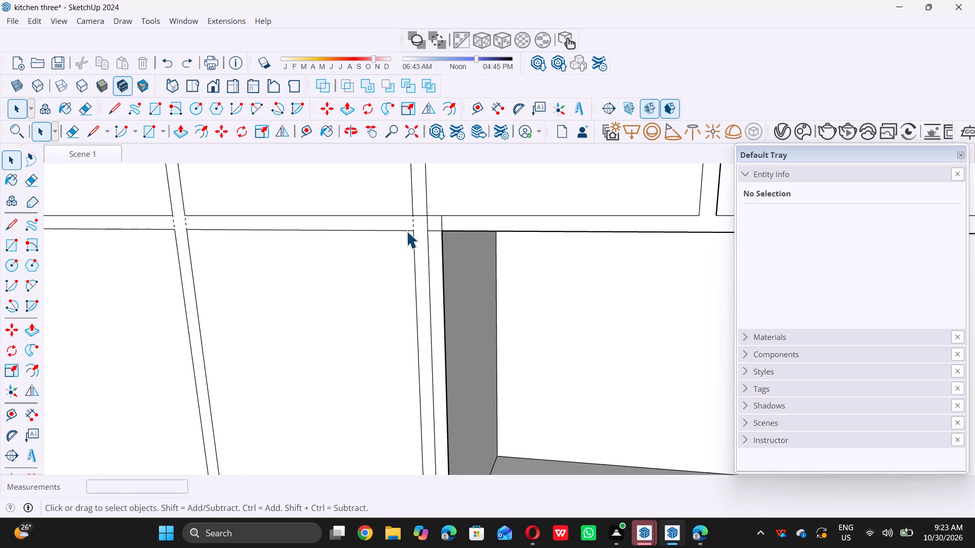
pyautogui.scroll(10, 410, 232)
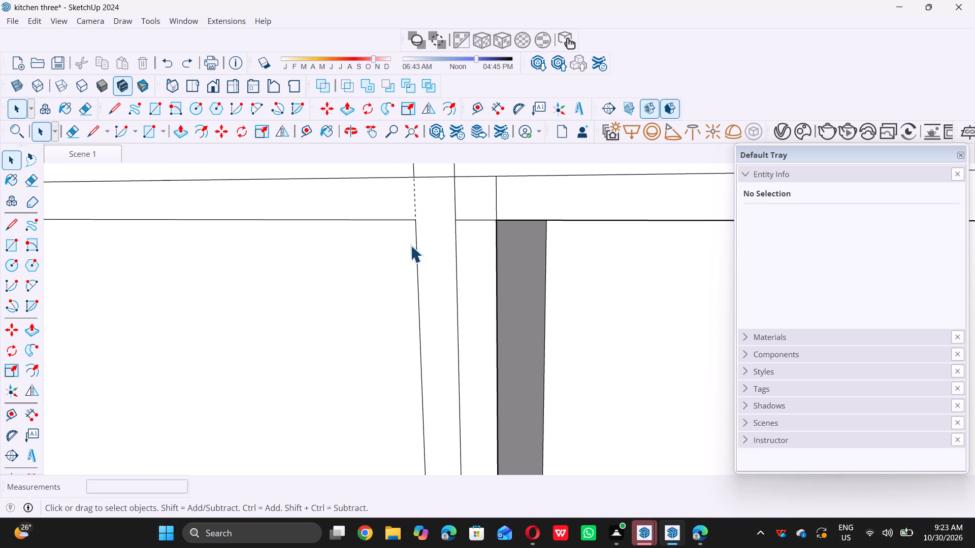
pyautogui.press('e')
pyautogui.press('space')
pyautogui.press('r')
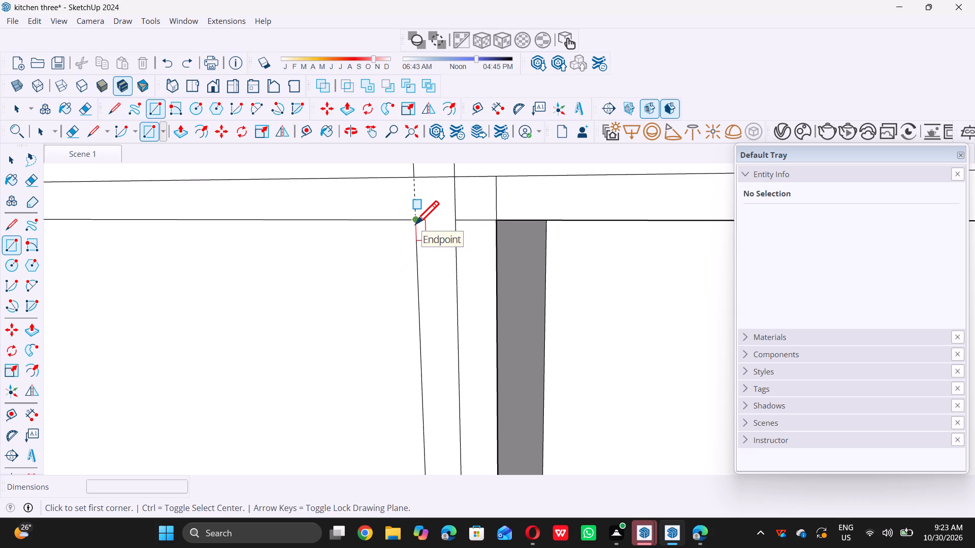
pyautogui.click(415, 224)
pyautogui.scroll(-17, 415, 221)
pyautogui.scroll(-4, 417, 219)
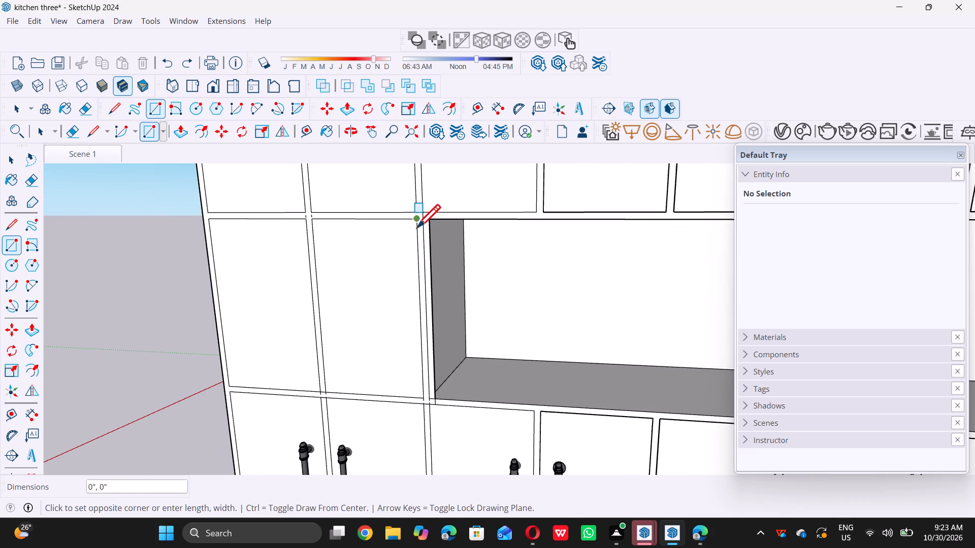
pyautogui.scroll(16, 424, 409)
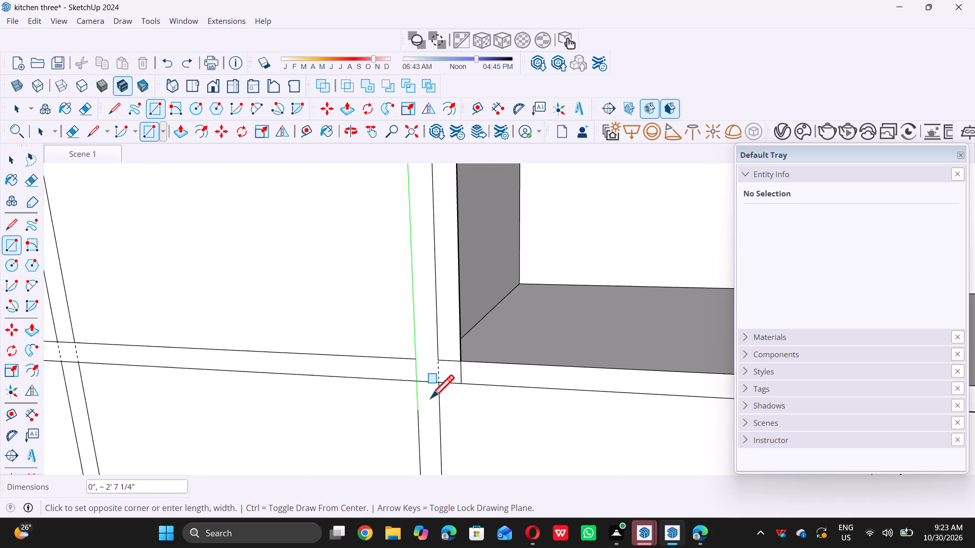
pyautogui.tripleClick(438, 363)
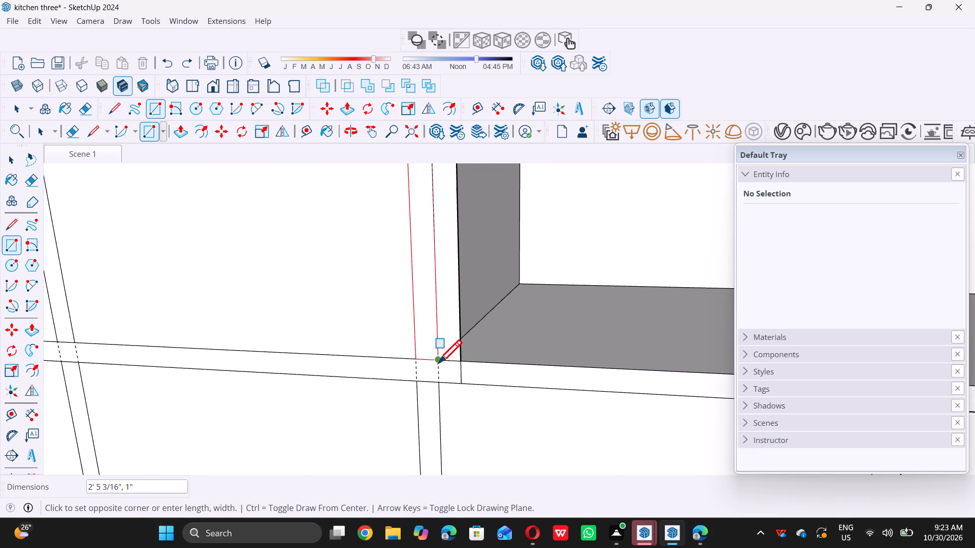
pyautogui.click(438, 362)
pyautogui.press('space')
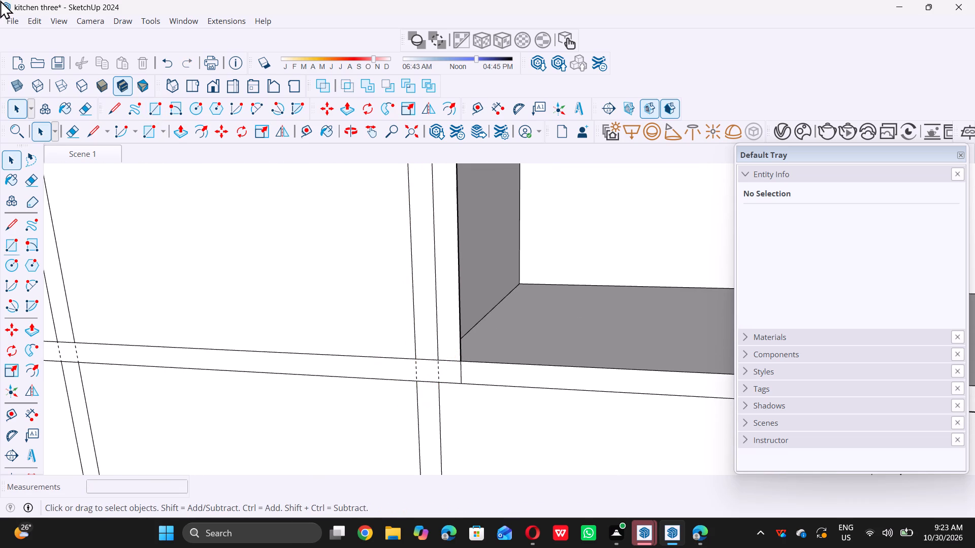
# Delete all guides from the model.
pyautogui.doubleClick(33, 23)
pyautogui.doubleClick(30, 19)
pyautogui.doubleClick(30, 19)
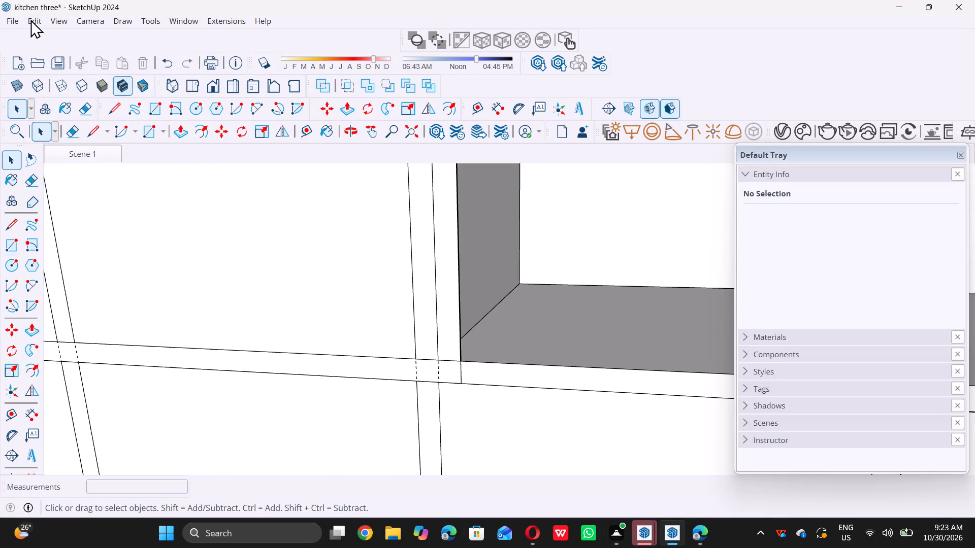
pyautogui.doubleClick(30, 19)
pyautogui.click(29, 19)
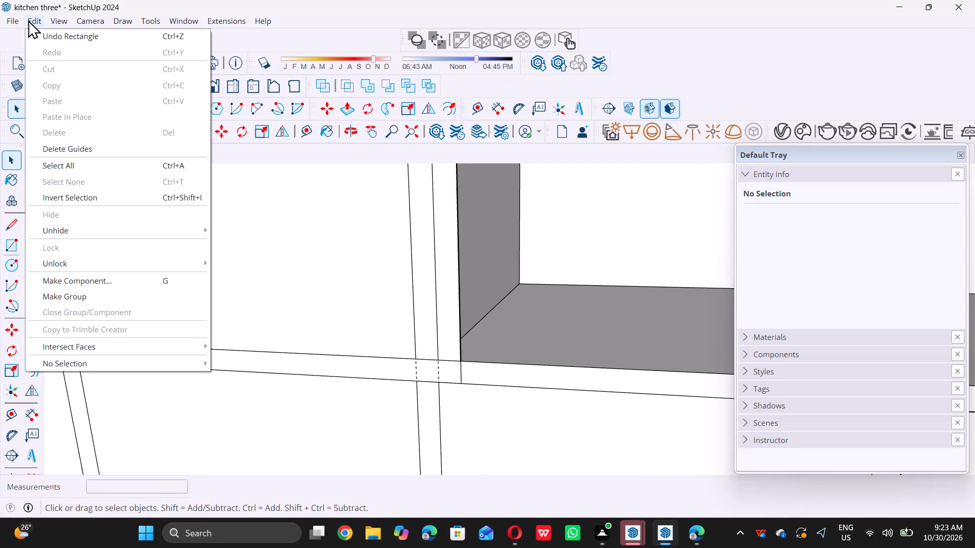
pyautogui.doubleClick(59, 145)
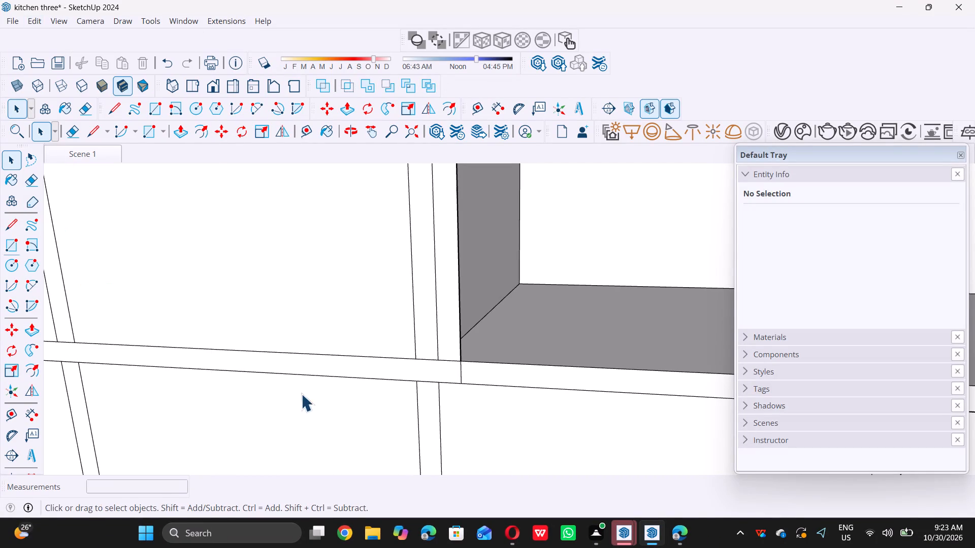
# Check which geometry is connected to the backsplash recess's side face, leaving nothing selected.
pyautogui.scroll(-4, 308, 400)
pyautogui.scroll(4, 434, 293)
pyautogui.doubleClick(435, 292)
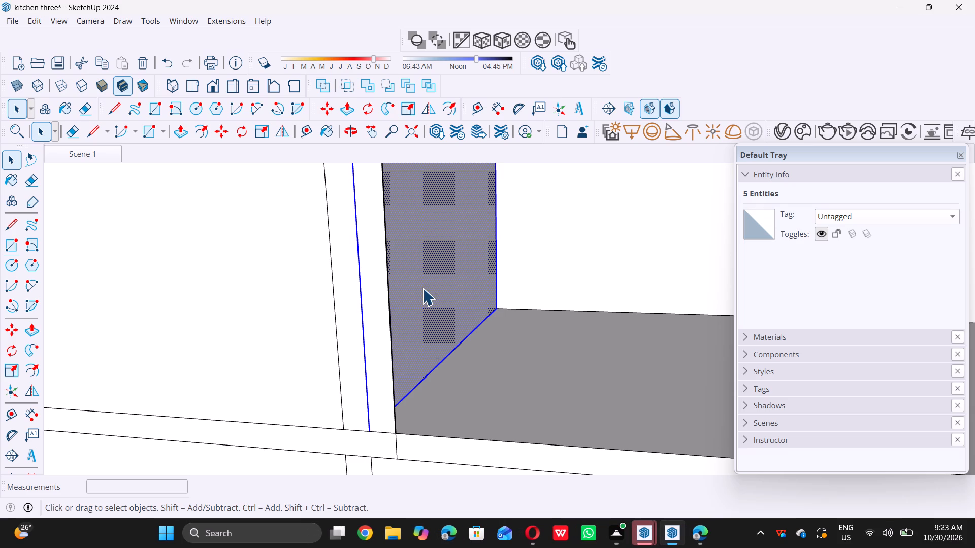
pyautogui.tripleClick(422, 288)
pyautogui.tripleClick(422, 288)
pyautogui.tripleClick(422, 287)
pyautogui.tripleClick(422, 287)
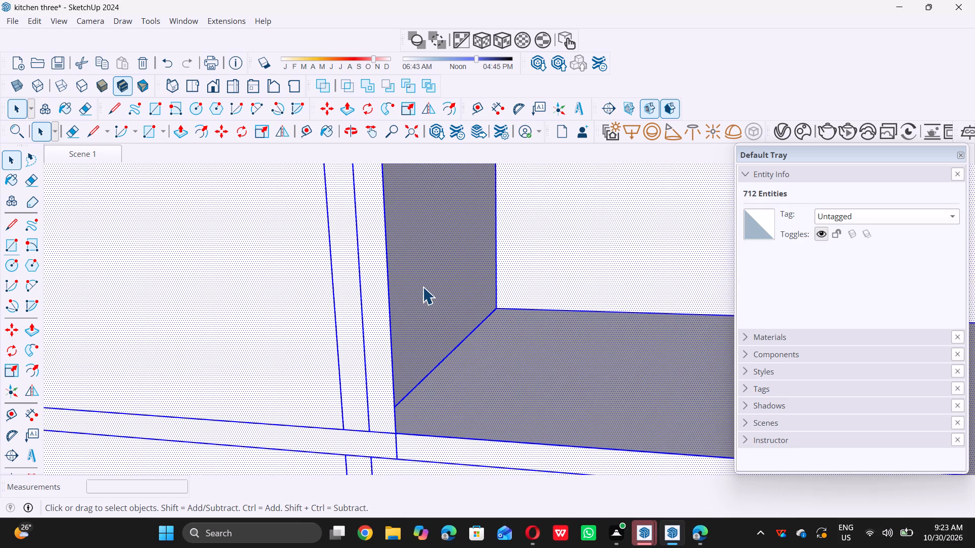
pyautogui.scroll(-16, 421, 287)
pyautogui.doubleClick(147, 288)
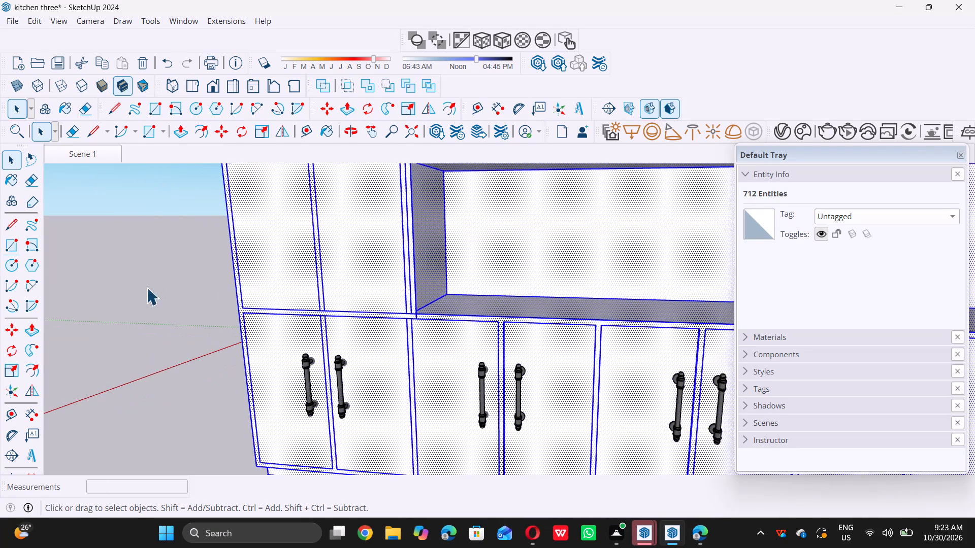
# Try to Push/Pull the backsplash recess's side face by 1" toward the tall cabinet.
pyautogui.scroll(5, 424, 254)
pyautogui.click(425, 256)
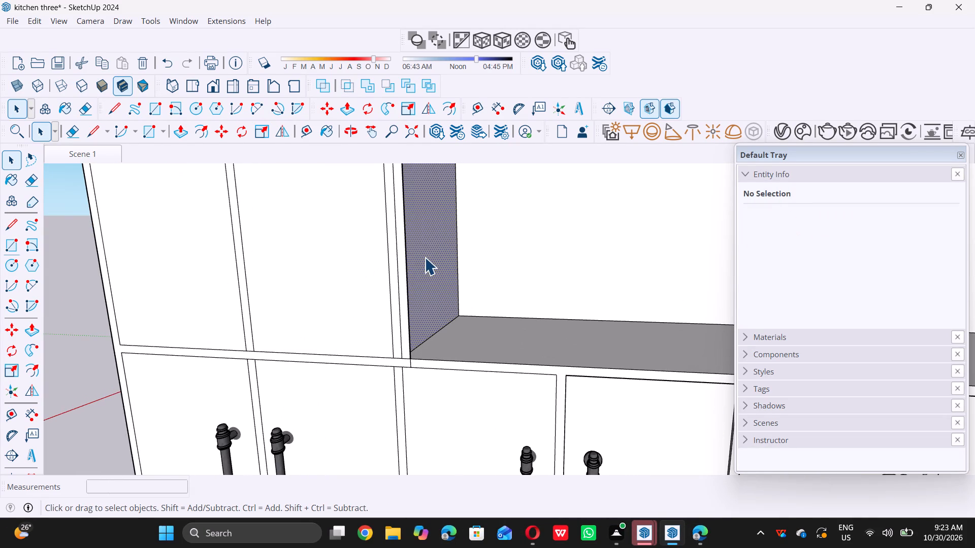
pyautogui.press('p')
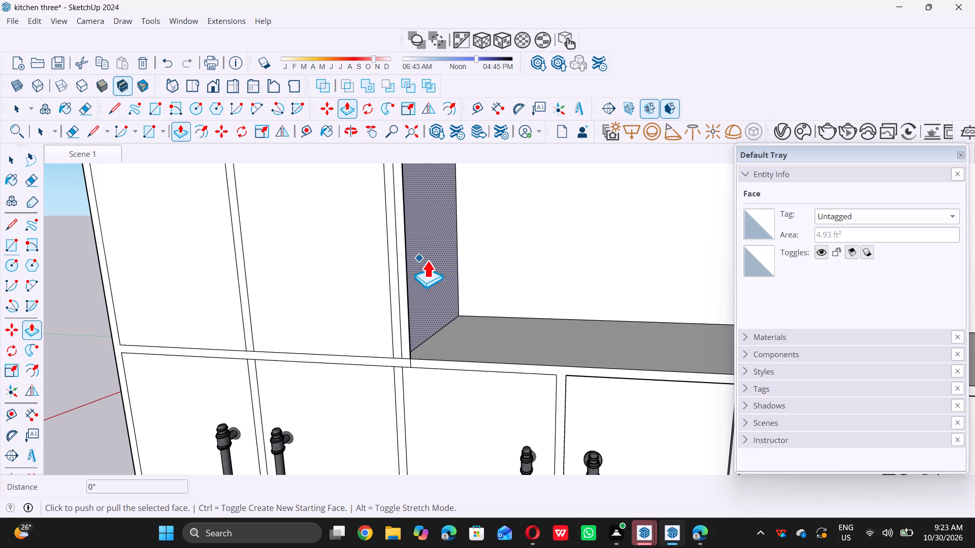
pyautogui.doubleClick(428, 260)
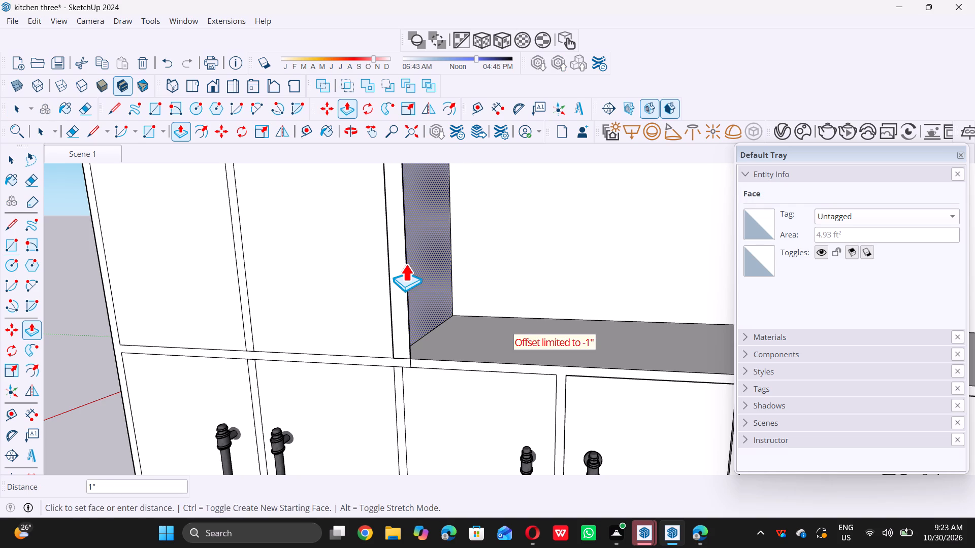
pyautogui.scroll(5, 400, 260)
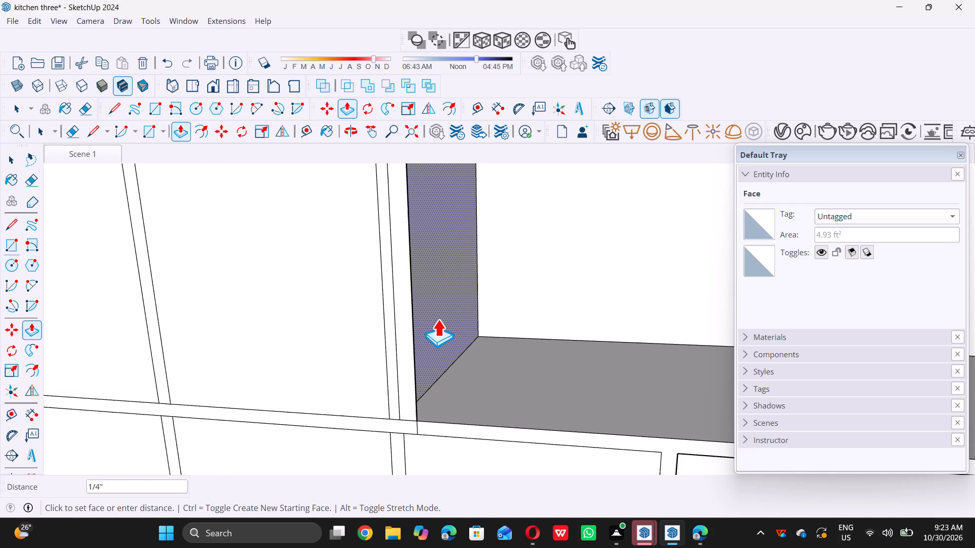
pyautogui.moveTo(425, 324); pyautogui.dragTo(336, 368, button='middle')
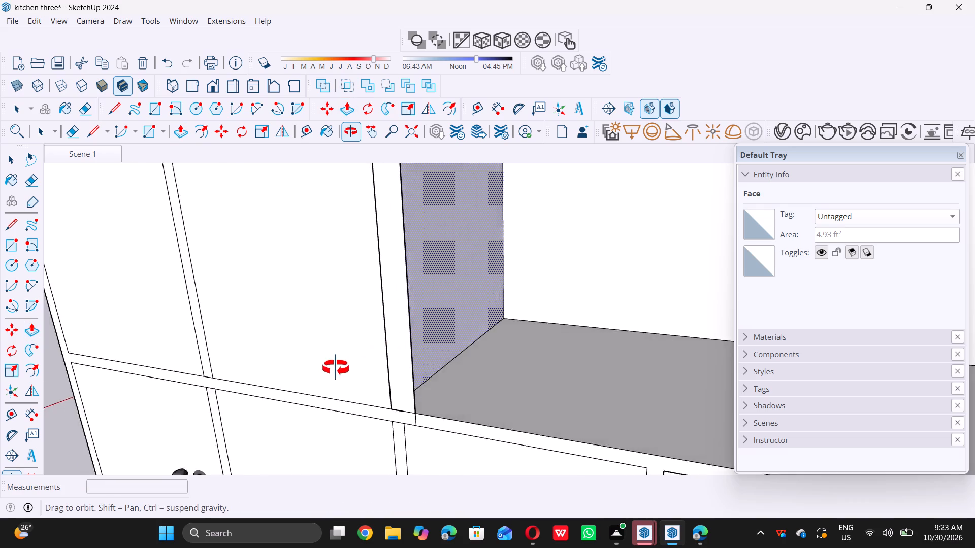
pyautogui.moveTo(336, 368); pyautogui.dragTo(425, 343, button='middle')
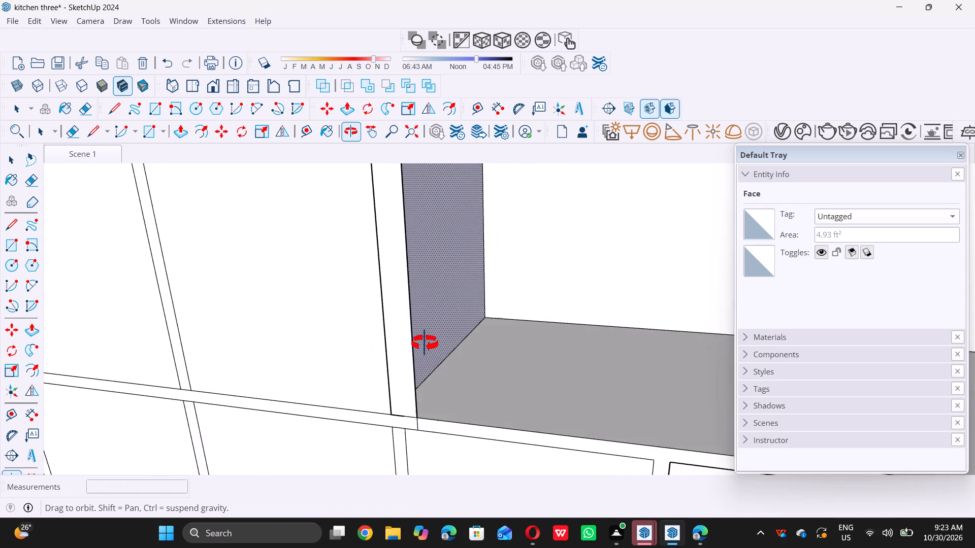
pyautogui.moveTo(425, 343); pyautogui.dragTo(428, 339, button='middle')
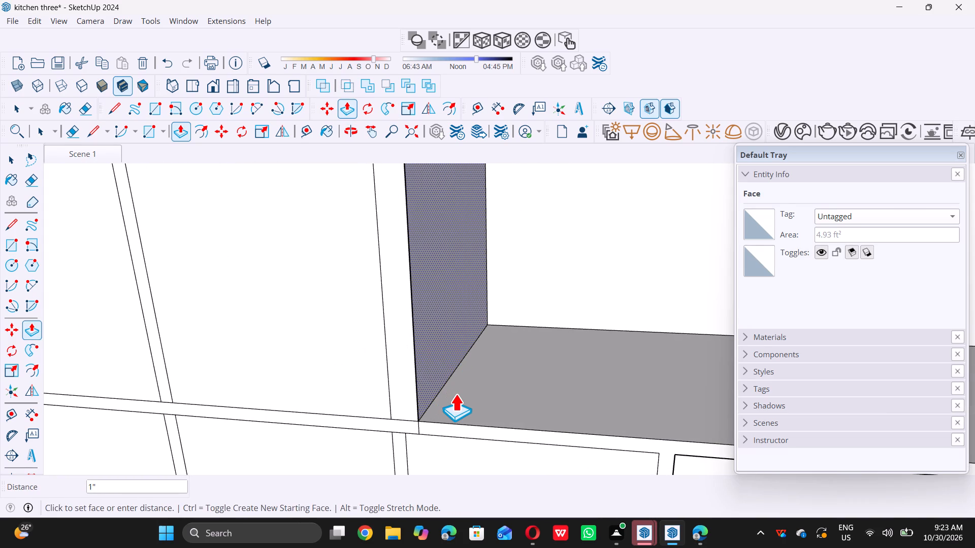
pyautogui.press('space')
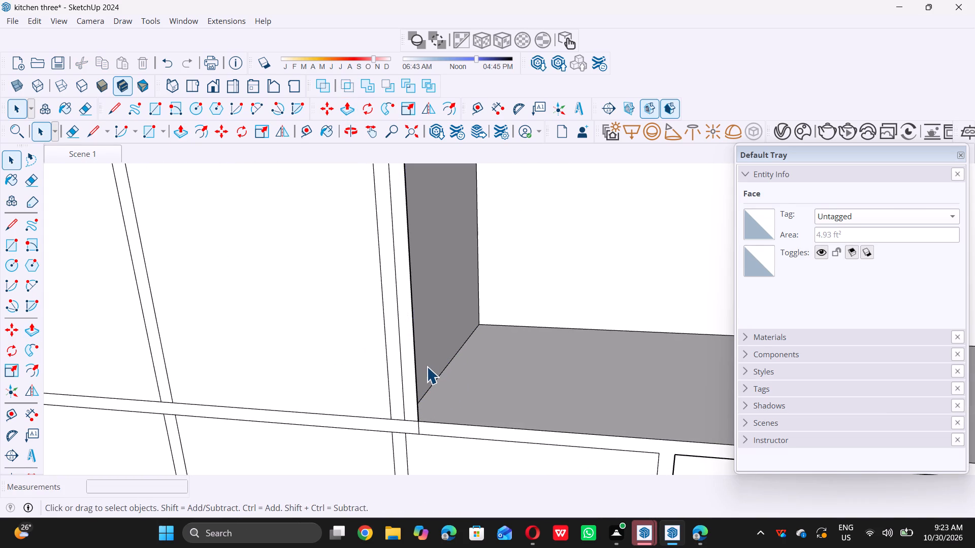
# Examine the cabinet fronts, handles and backsplash recess from several angles.
pyautogui.moveTo(430, 337); pyautogui.dragTo(243, 393, button='middle')
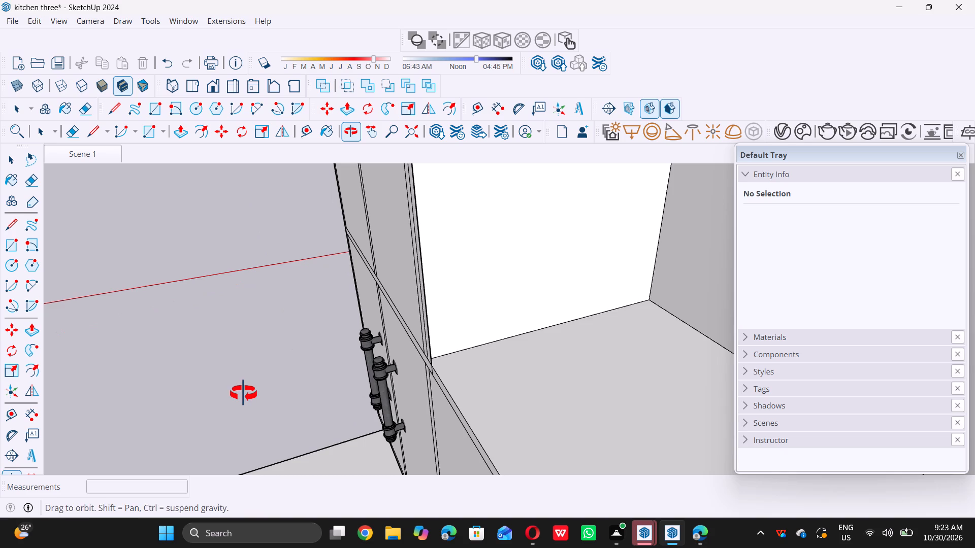
pyautogui.moveTo(243, 393); pyautogui.dragTo(243, 392, button='middle')
pyautogui.scroll(-7, 216, 406)
pyautogui.moveTo(230, 383); pyautogui.dragTo(332, 359, button='middle')
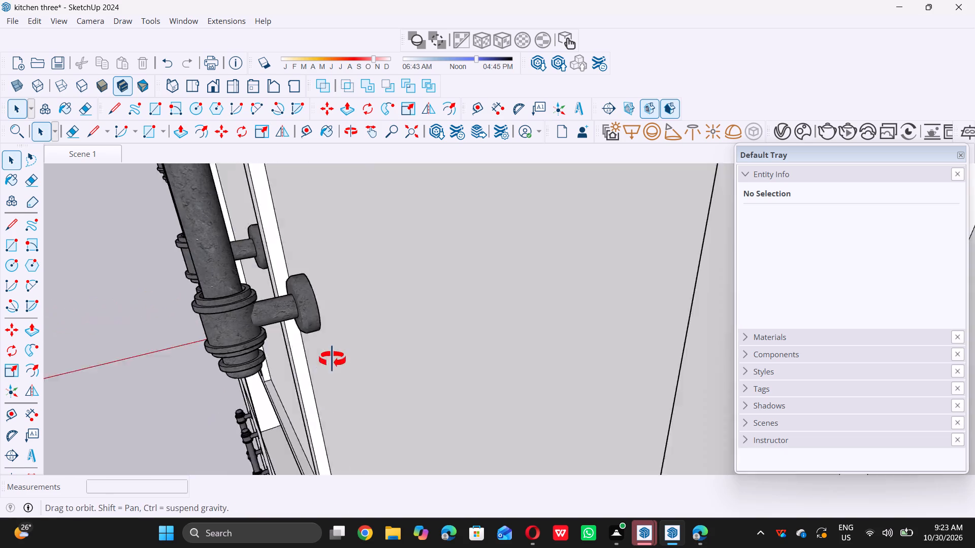
pyautogui.moveTo(332, 359); pyautogui.dragTo(352, 350, button='middle')
pyautogui.scroll(-9, 339, 347)
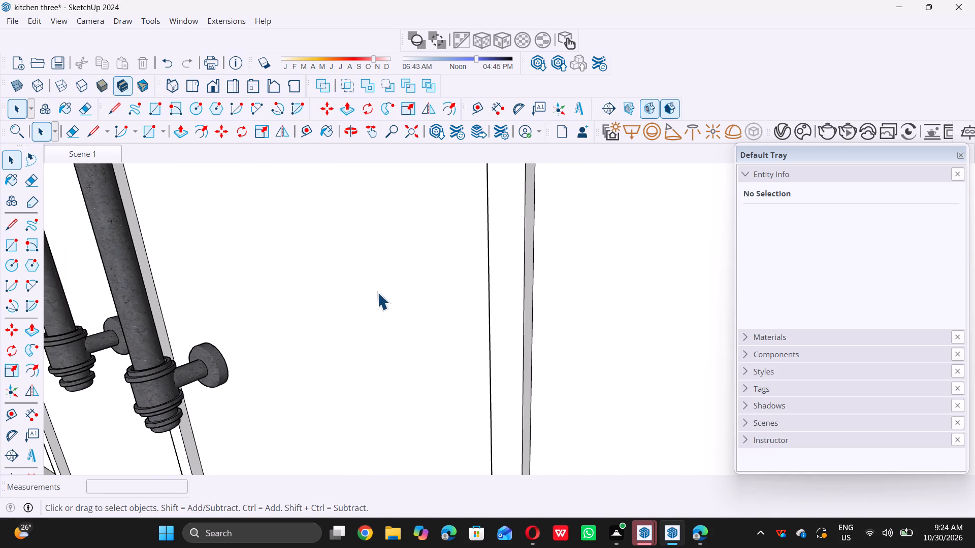
pyautogui.scroll(-12, 360, 293)
pyautogui.scroll(-5, 284, 304)
pyautogui.scroll(6, 268, 357)
pyautogui.scroll(6, 144, 216)
pyautogui.scroll(-2, 193, 281)
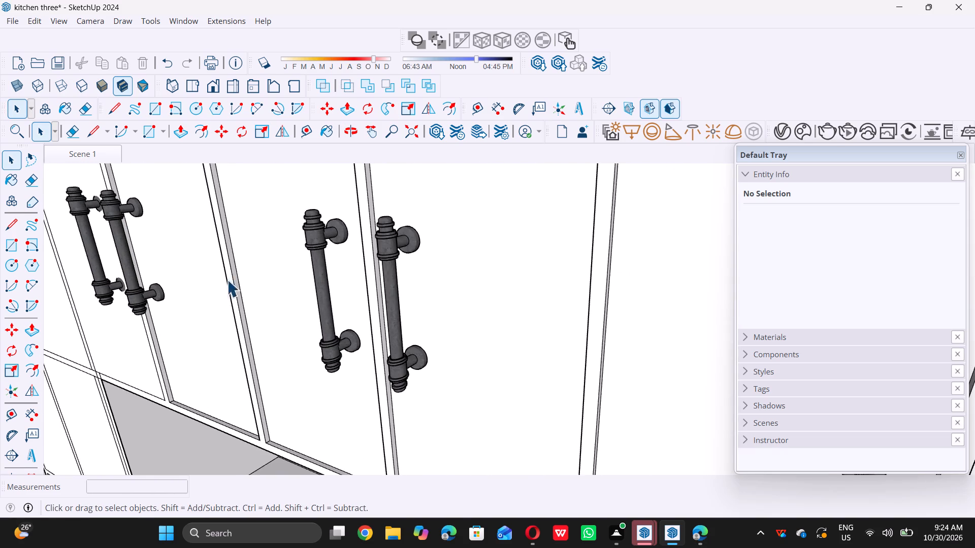
pyautogui.scroll(-4, 227, 280)
pyautogui.scroll(14, 157, 388)
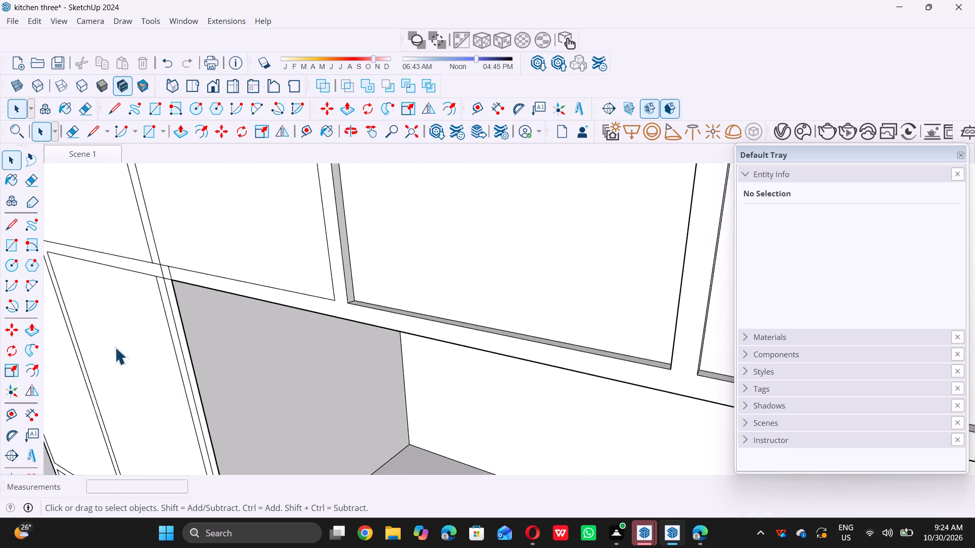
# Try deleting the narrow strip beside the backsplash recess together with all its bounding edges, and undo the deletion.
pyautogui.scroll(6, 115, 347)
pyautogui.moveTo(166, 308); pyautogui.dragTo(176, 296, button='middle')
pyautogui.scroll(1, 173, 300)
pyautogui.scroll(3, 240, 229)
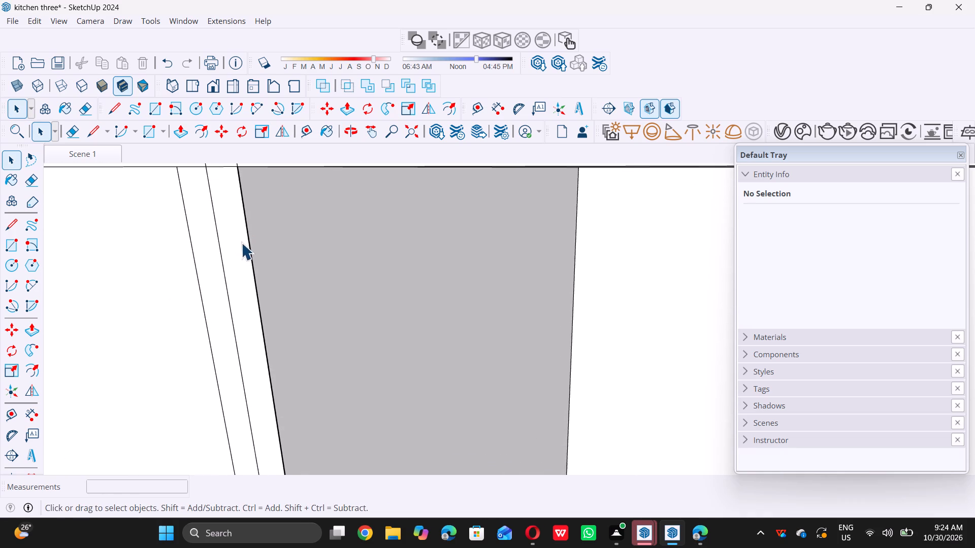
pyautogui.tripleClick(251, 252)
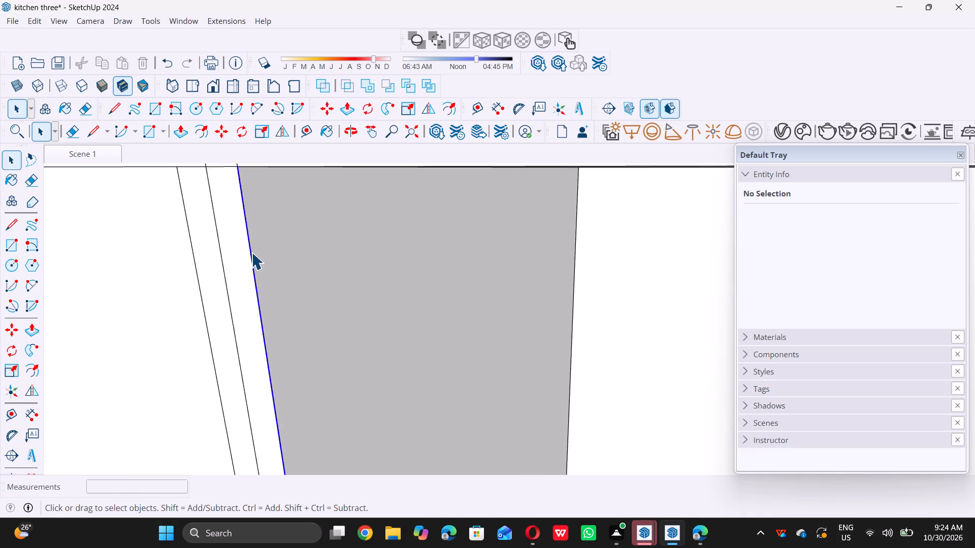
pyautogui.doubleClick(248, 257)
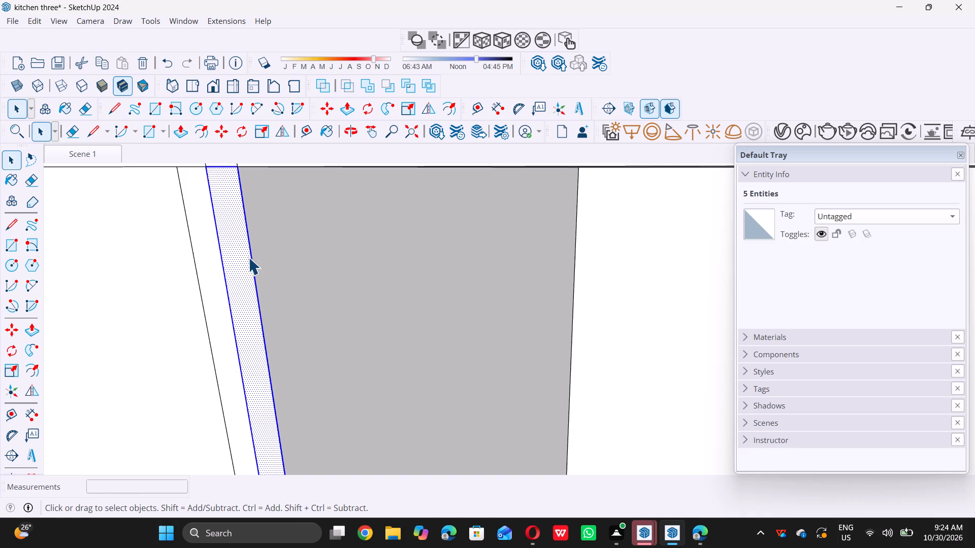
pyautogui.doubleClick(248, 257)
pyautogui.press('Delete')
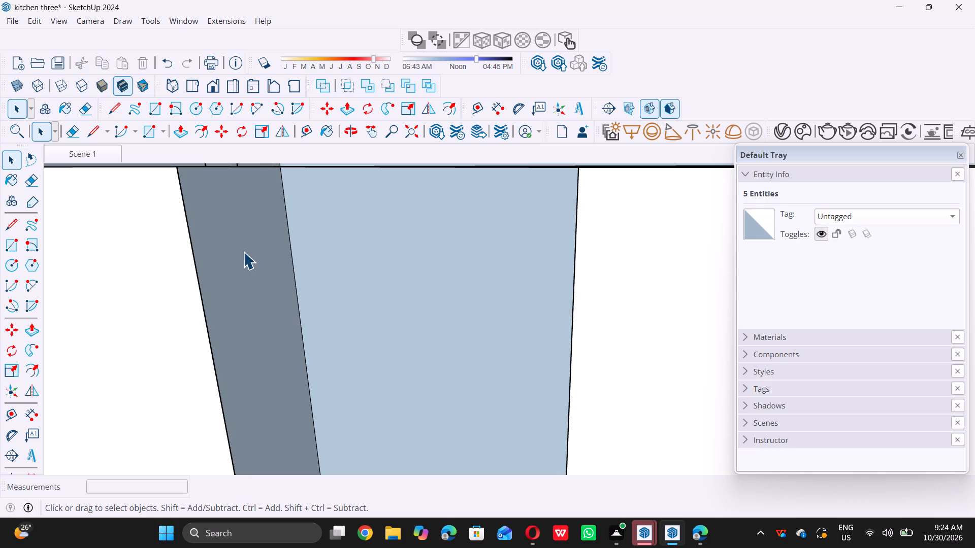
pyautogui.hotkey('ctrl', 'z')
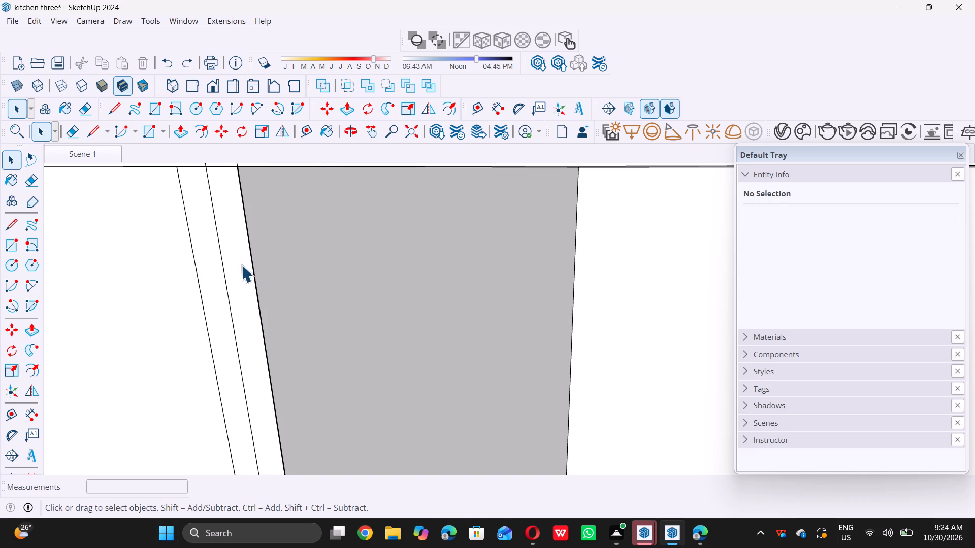
# Delete the narrow strip face beside the backsplash recess along with only its edge on the recess side.
pyautogui.doubleClick(253, 270)
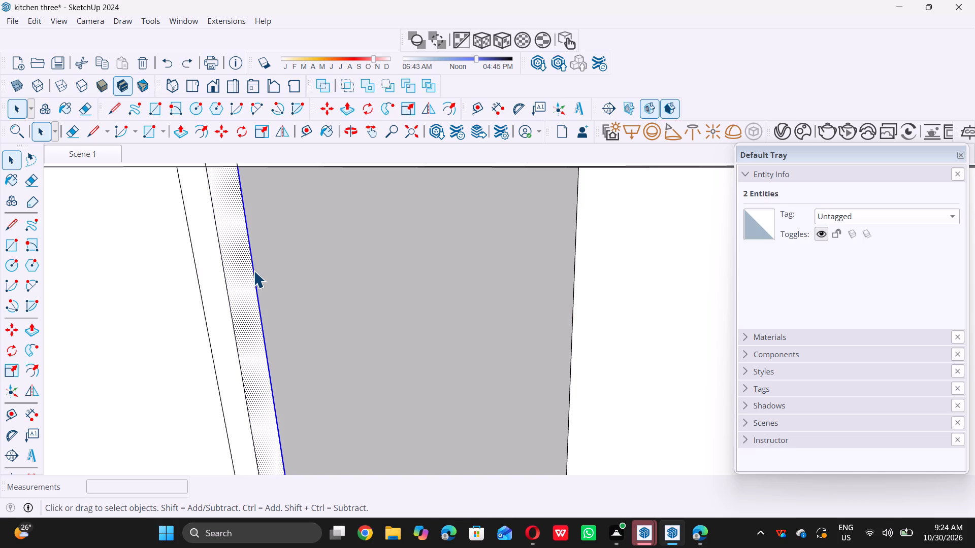
pyautogui.press('Delete')
# Draw a 1" vertical line across the horizontal rail, from the lower door strip's edge to the recess's bottom front corner.
pyautogui.scroll(-6, 248, 274)
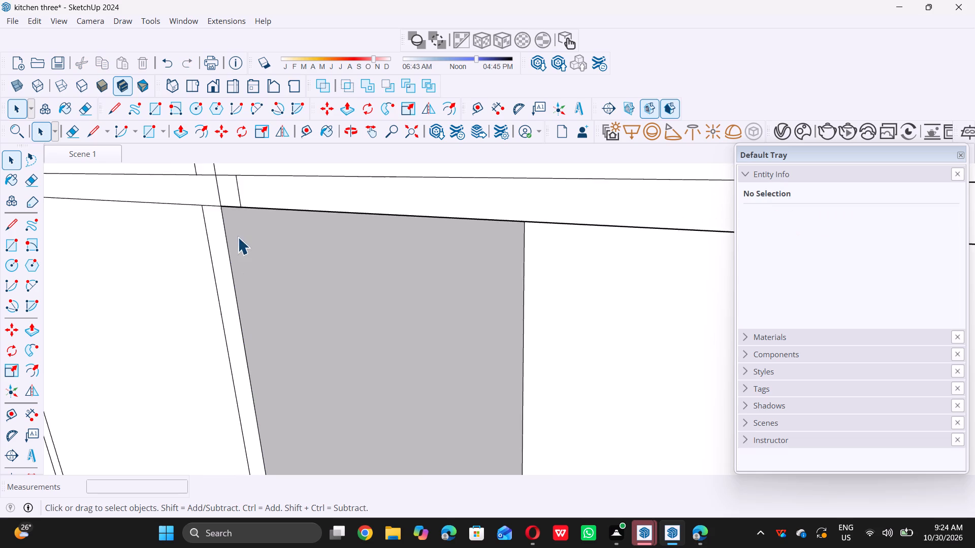
pyautogui.scroll(-20, 238, 237)
pyautogui.scroll(-1, 238, 237)
pyautogui.scroll(2, 252, 352)
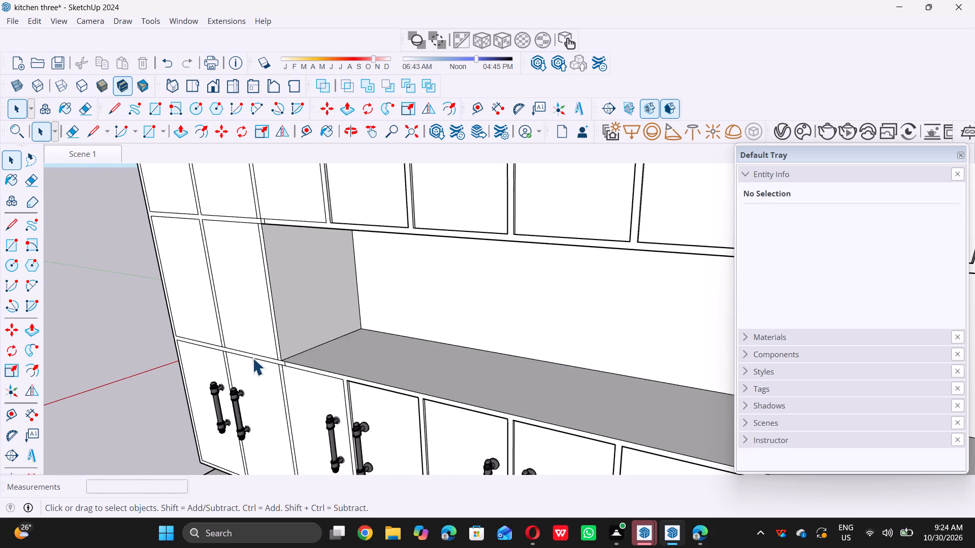
pyautogui.scroll(9, 252, 358)
pyautogui.scroll(5, 331, 363)
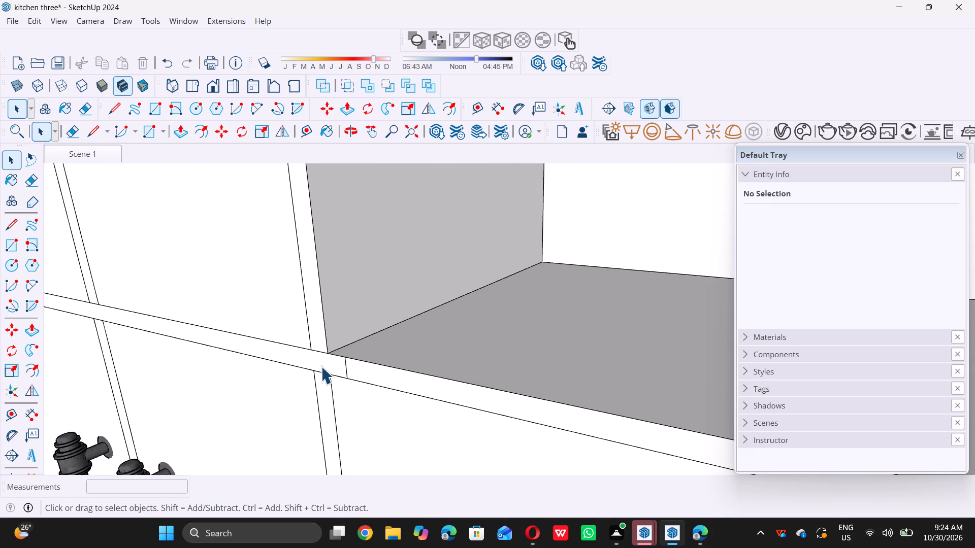
pyautogui.scroll(11, 320, 366)
pyautogui.press('l')
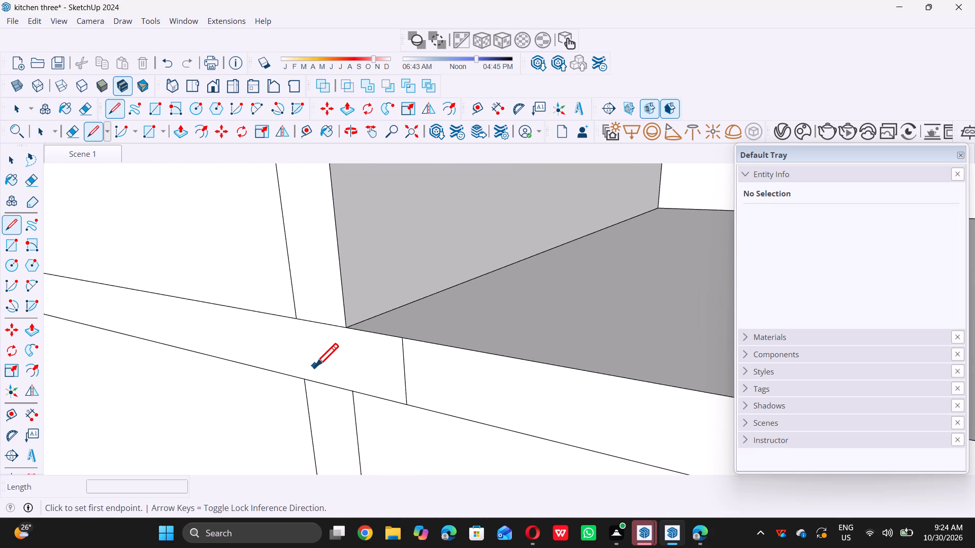
pyautogui.doubleClick(354, 391)
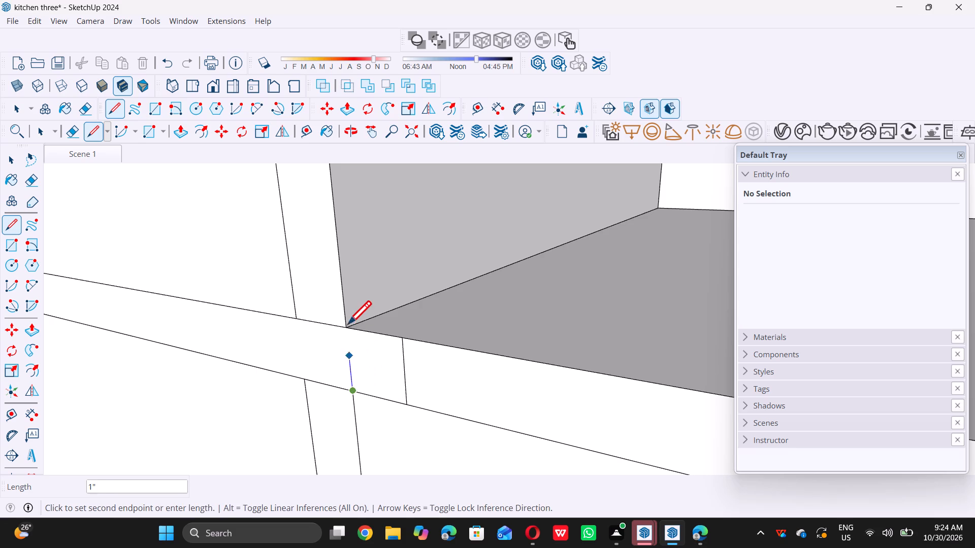
pyautogui.doubleClick(348, 322)
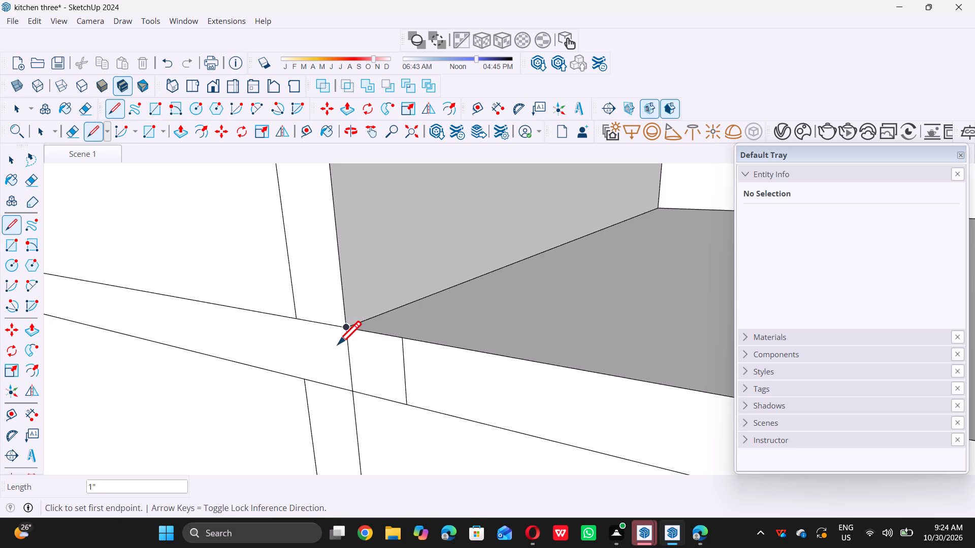
pyautogui.press('space')
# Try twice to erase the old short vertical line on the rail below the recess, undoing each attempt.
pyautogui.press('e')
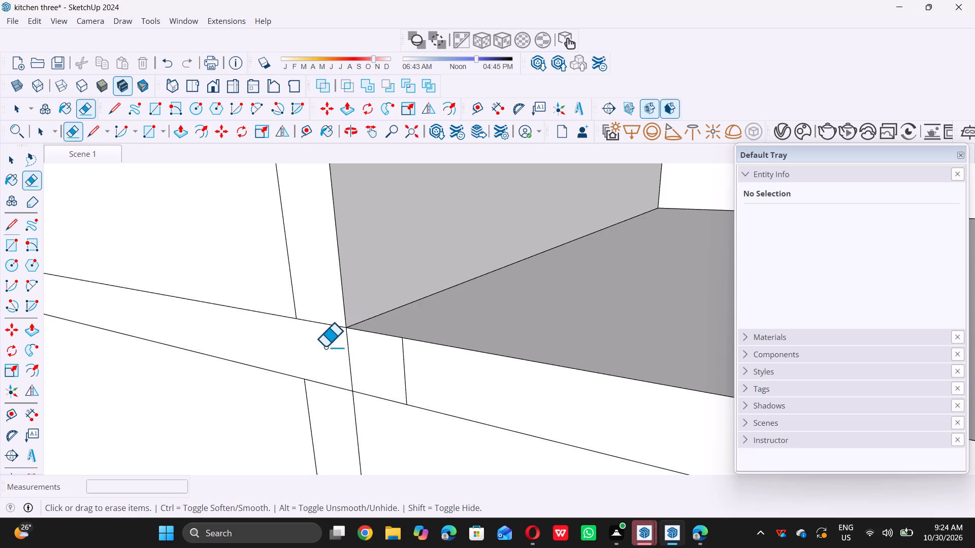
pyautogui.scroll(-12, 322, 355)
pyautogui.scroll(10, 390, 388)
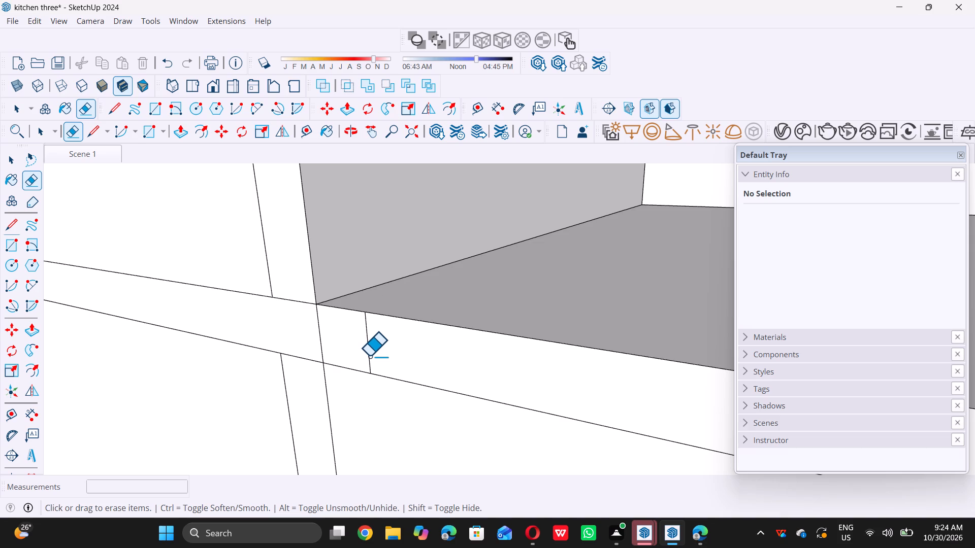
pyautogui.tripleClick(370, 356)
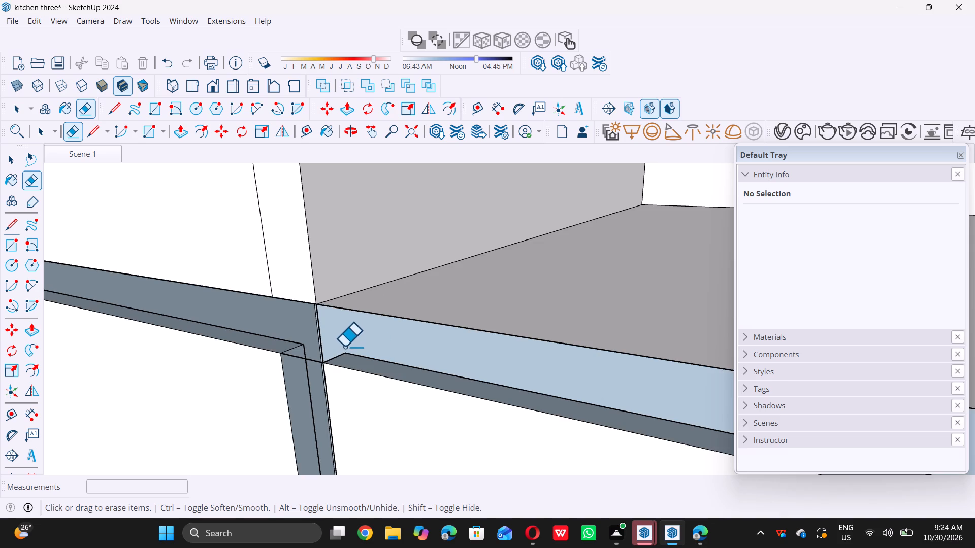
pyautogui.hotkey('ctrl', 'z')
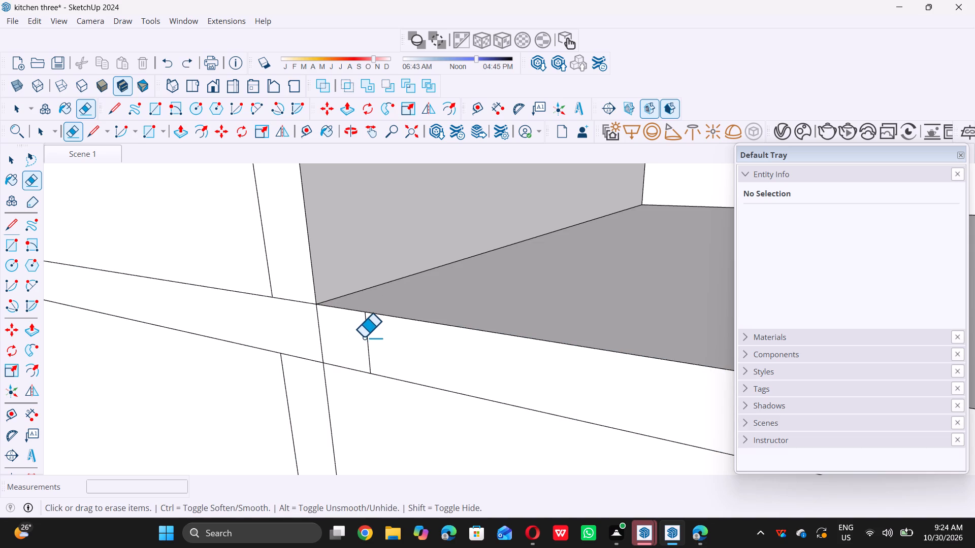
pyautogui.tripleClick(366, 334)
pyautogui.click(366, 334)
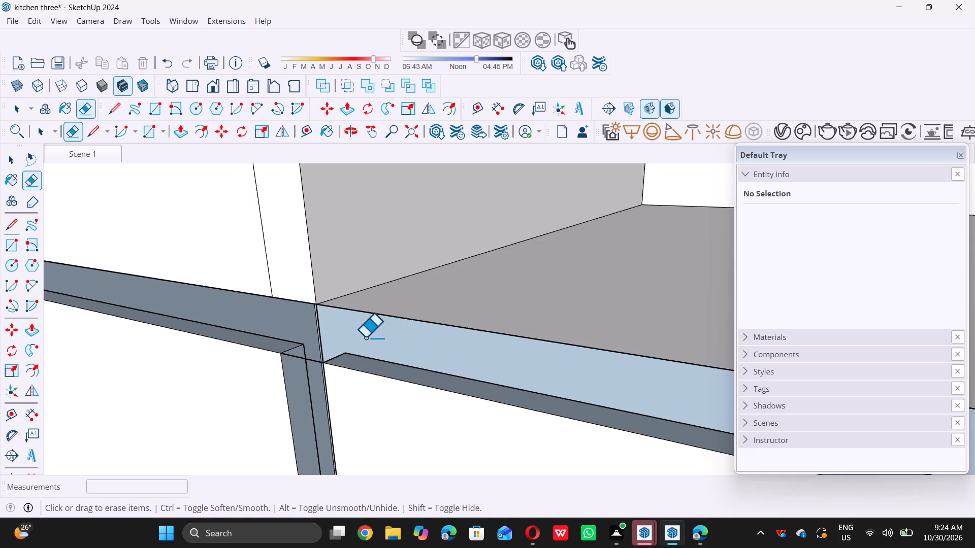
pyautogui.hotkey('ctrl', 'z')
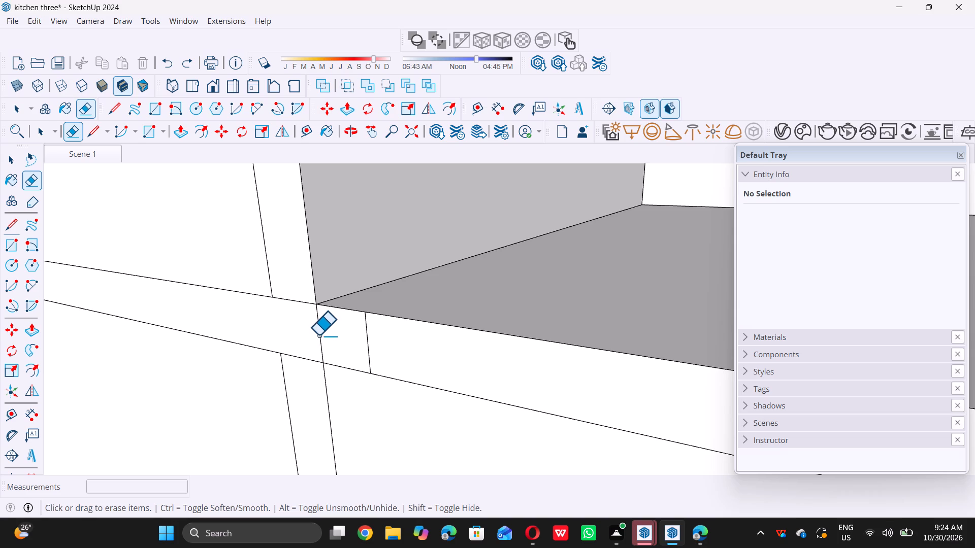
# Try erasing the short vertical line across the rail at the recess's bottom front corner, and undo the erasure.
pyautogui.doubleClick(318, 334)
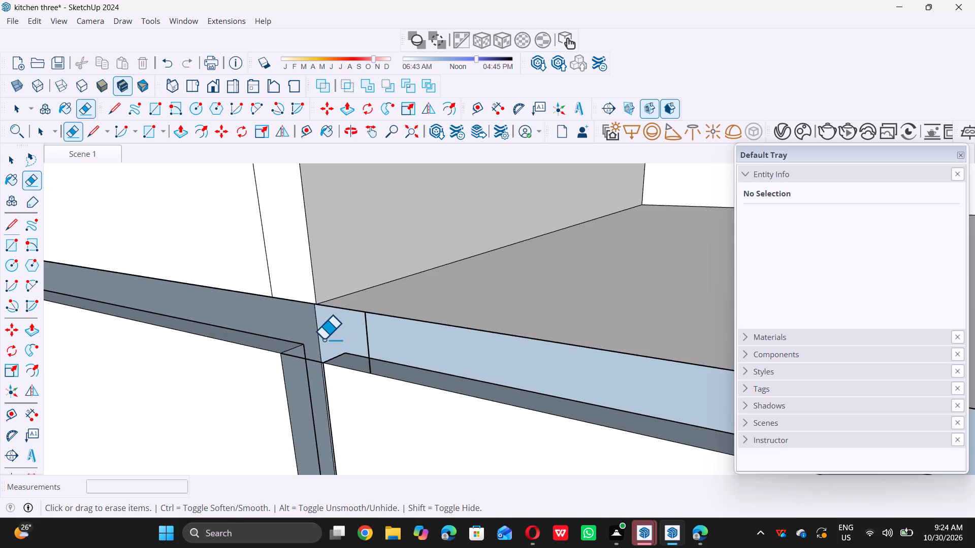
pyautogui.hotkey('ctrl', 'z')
# Examine the tall cabinet's doorless-handle middle fronts and the rail joints beside the backsplash recess.
pyautogui.scroll(-20, 323, 336)
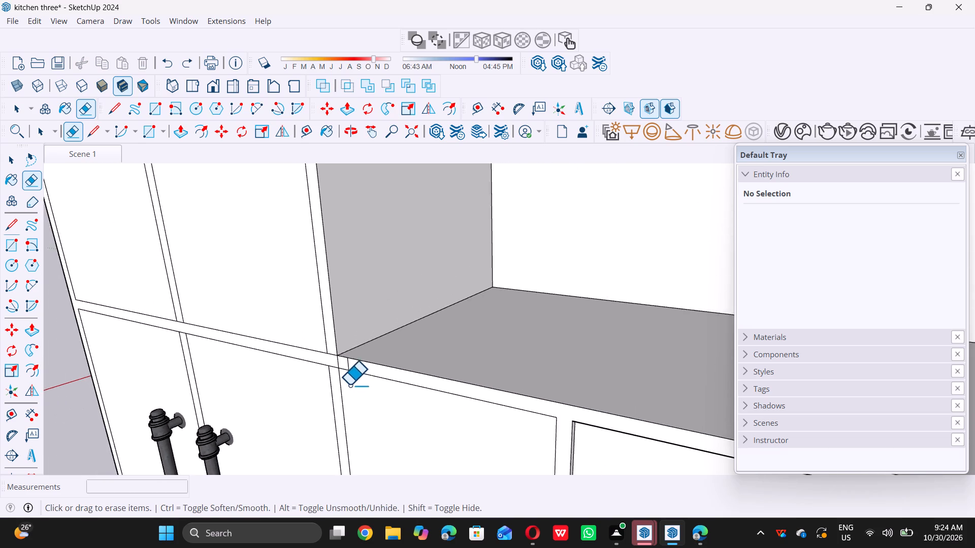
pyautogui.scroll(-12, 349, 385)
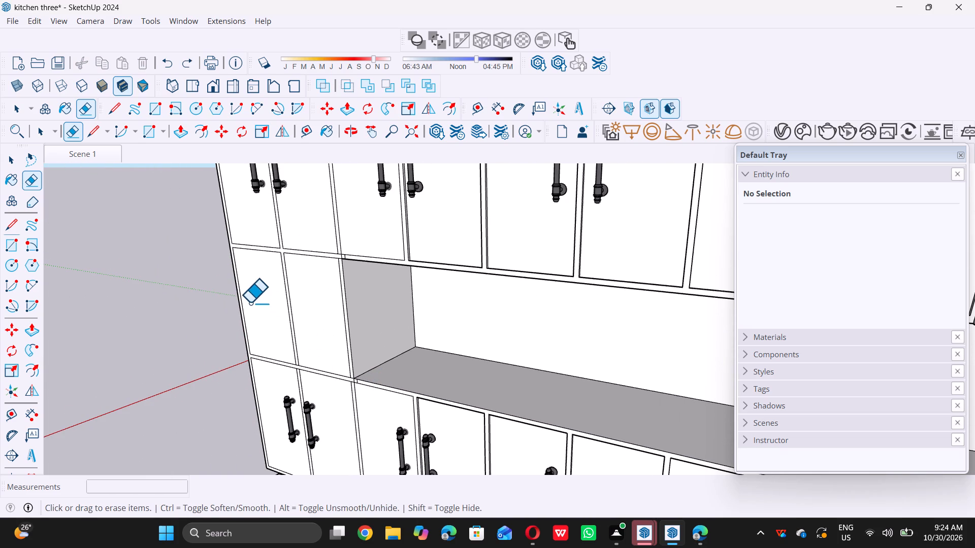
pyautogui.scroll(5, 210, 352)
pyautogui.scroll(6, 255, 385)
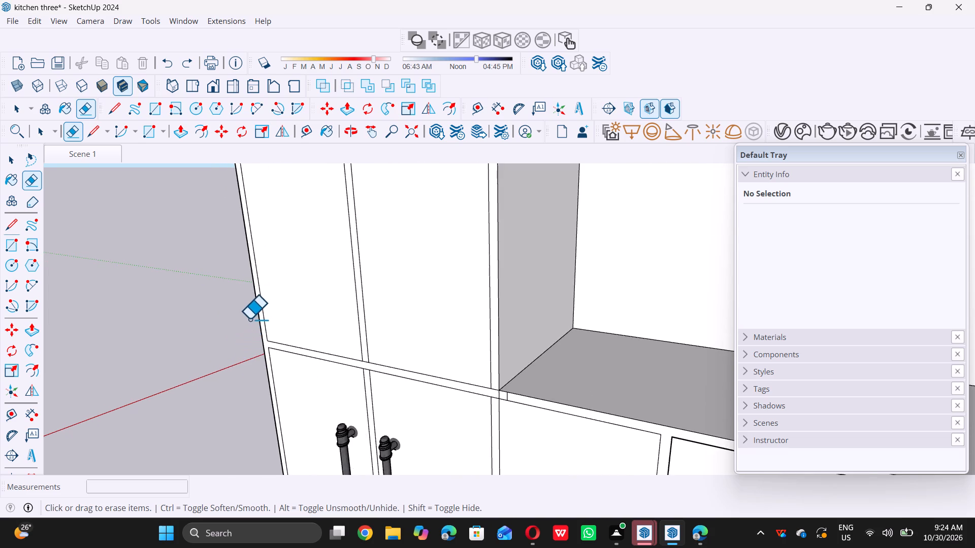
pyautogui.scroll(6, 250, 318)
pyautogui.scroll(-16, 251, 317)
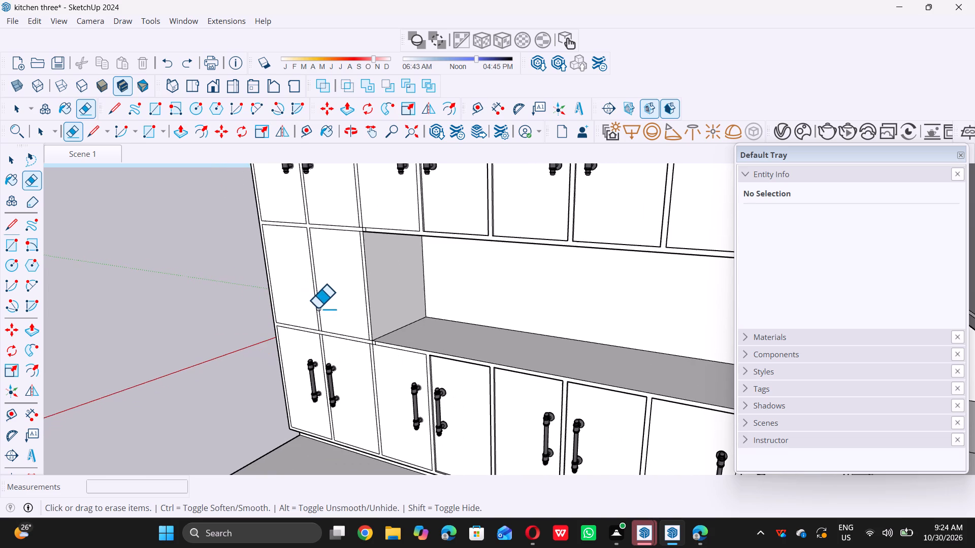
pyautogui.scroll(-7, 319, 313)
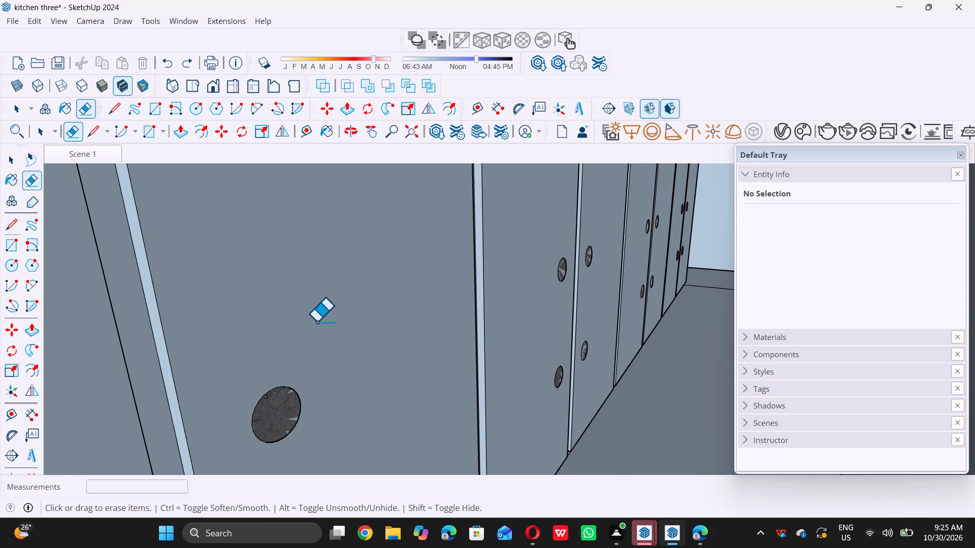
pyautogui.scroll(-20, 316, 321)
pyautogui.scroll(-7, 316, 321)
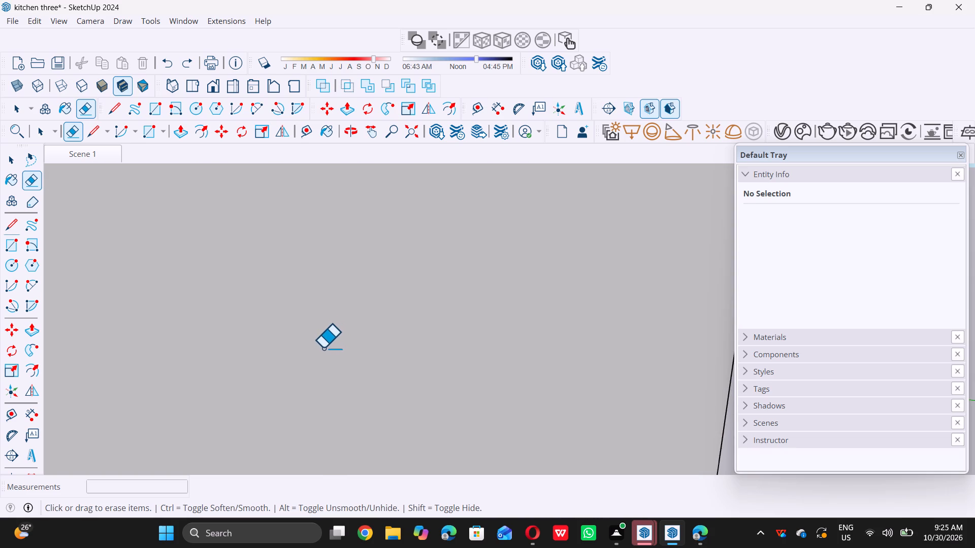
pyautogui.scroll(-16, 323, 348)
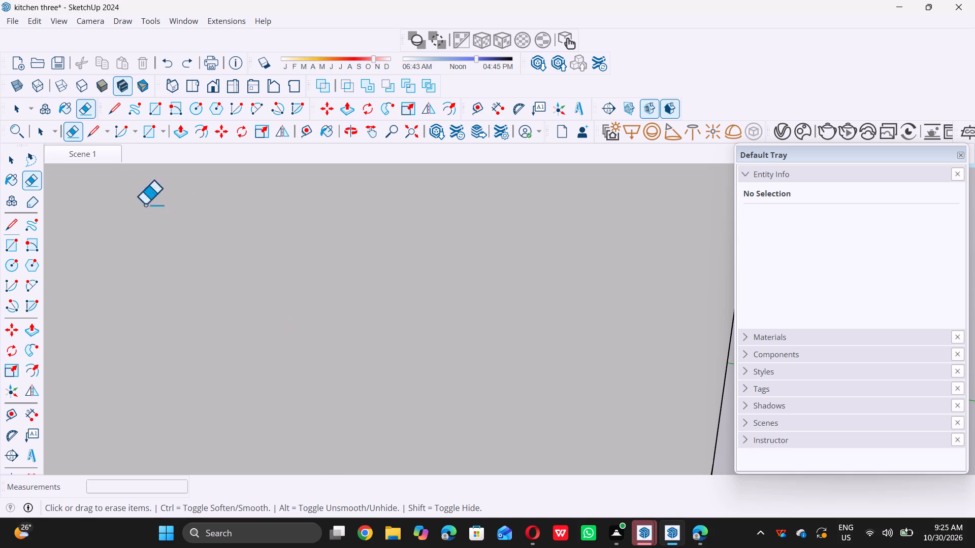
# Recall the Scene 1 view and inspect the tall cabinet fronts and the rail joint at the recess's upper front corner.
pyautogui.press('space')
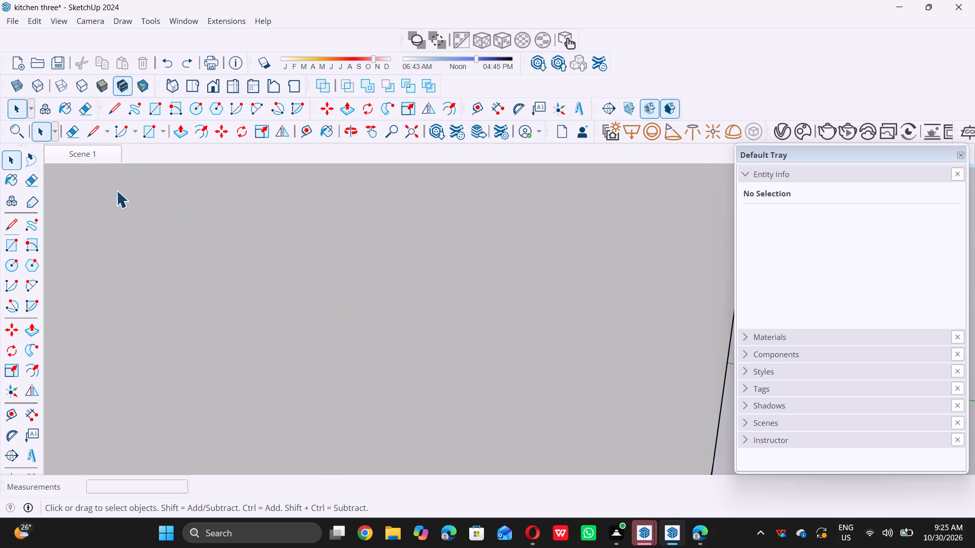
pyautogui.doubleClick(99, 152)
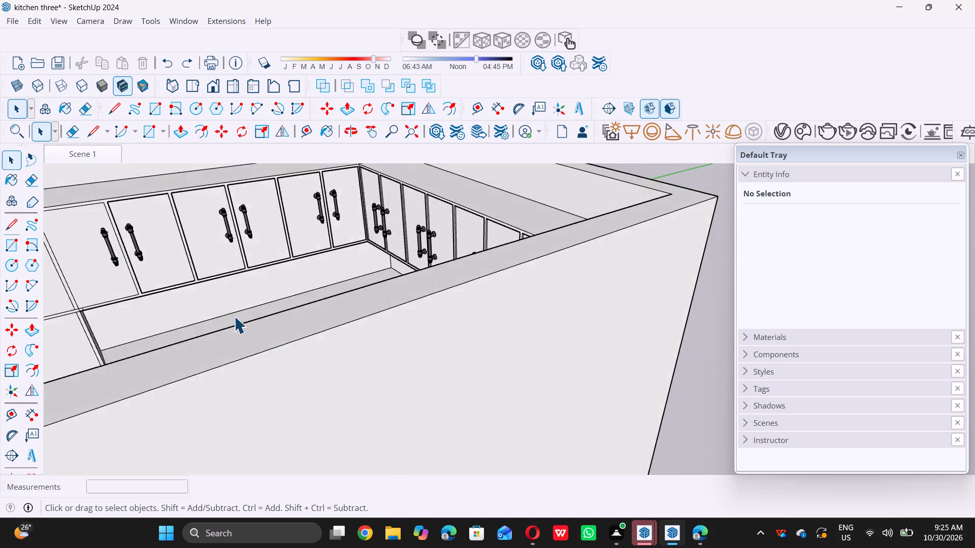
pyautogui.scroll(-8, 211, 292)
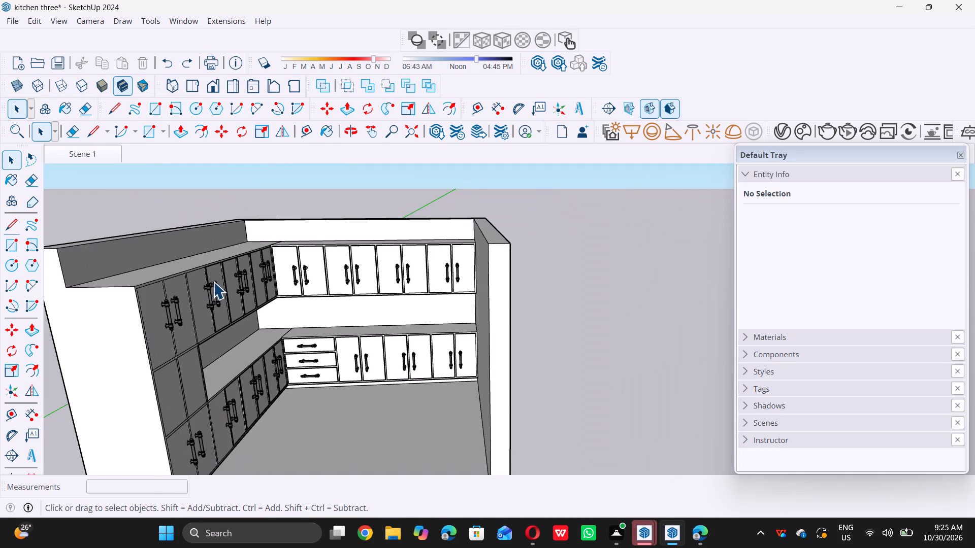
pyautogui.scroll(-4, 213, 282)
pyautogui.moveTo(180, 349); pyautogui.dragTo(161, 358, button='middle')
pyautogui.scroll(2, 198, 350)
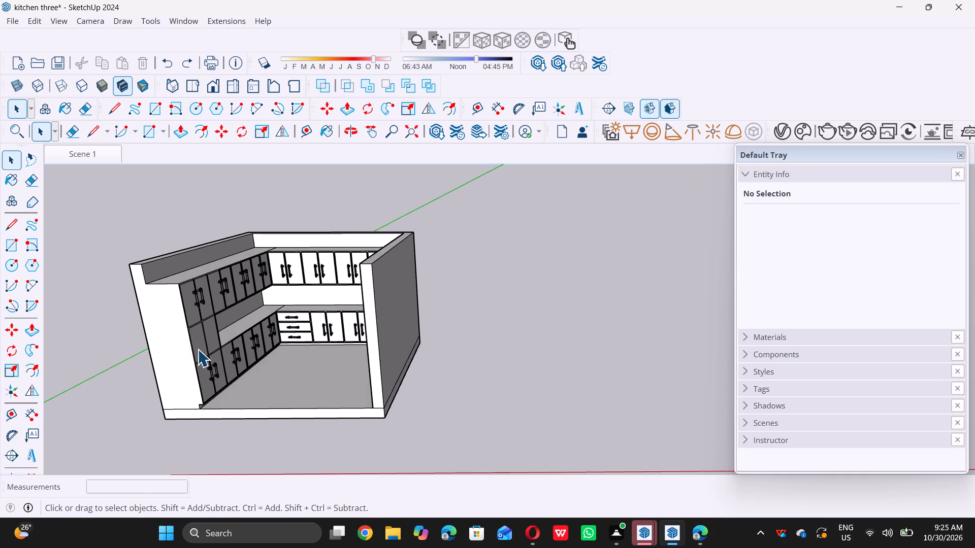
pyautogui.scroll(10, 198, 349)
pyautogui.scroll(7, 237, 308)
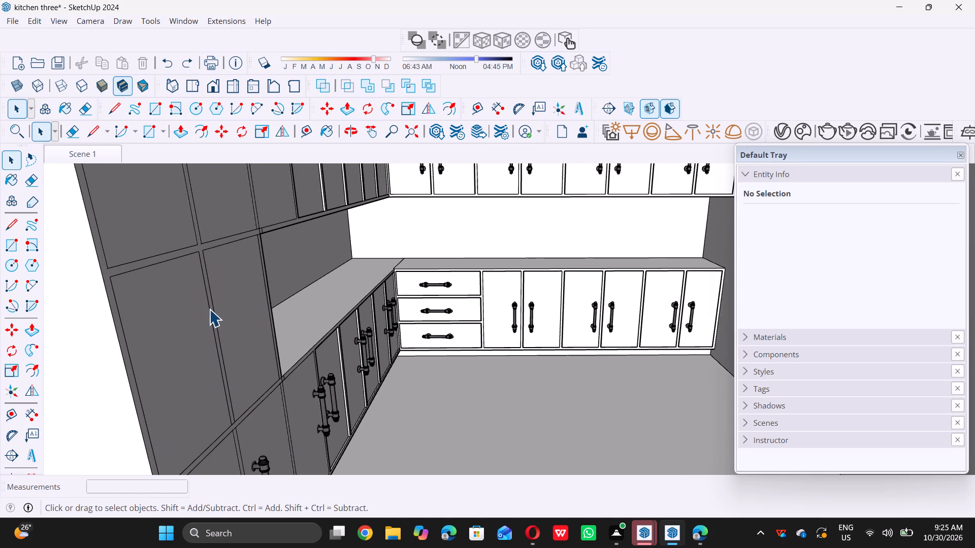
pyautogui.scroll(6, 245, 242)
pyautogui.moveTo(269, 233); pyautogui.dragTo(234, 251, button='middle')
pyautogui.moveTo(203, 251); pyautogui.dragTo(191, 251, button='middle')
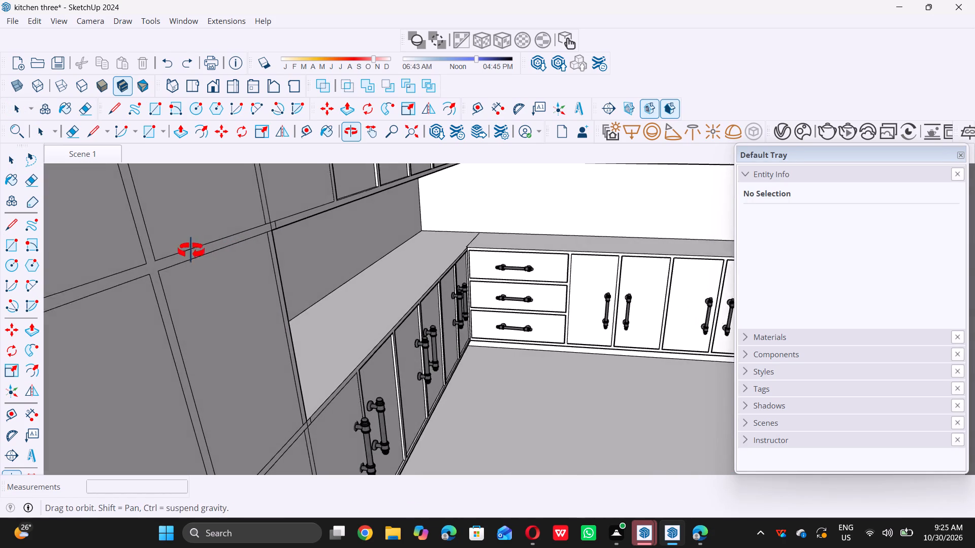
pyautogui.moveTo(191, 251); pyautogui.dragTo(186, 251, button='middle')
pyautogui.scroll(6, 313, 218)
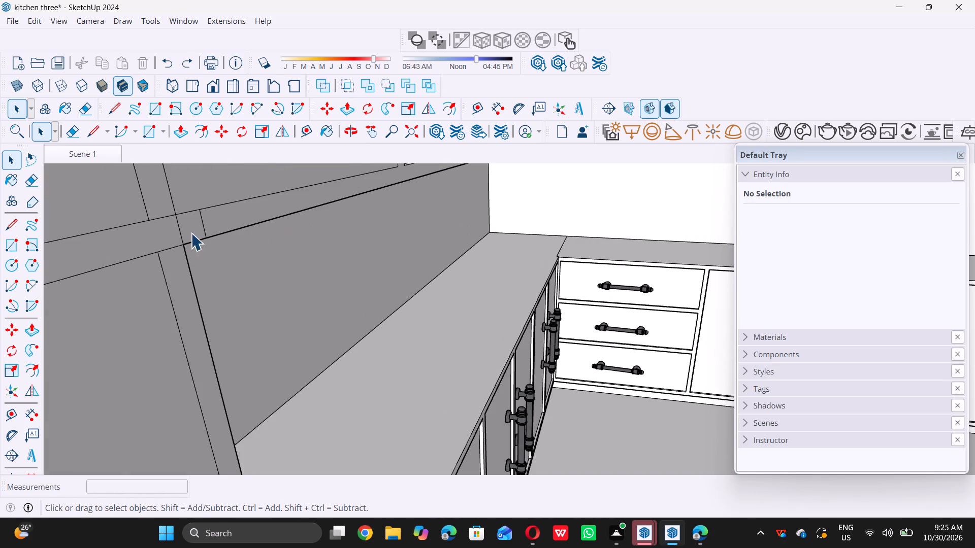
pyautogui.scroll(-19, 199, 225)
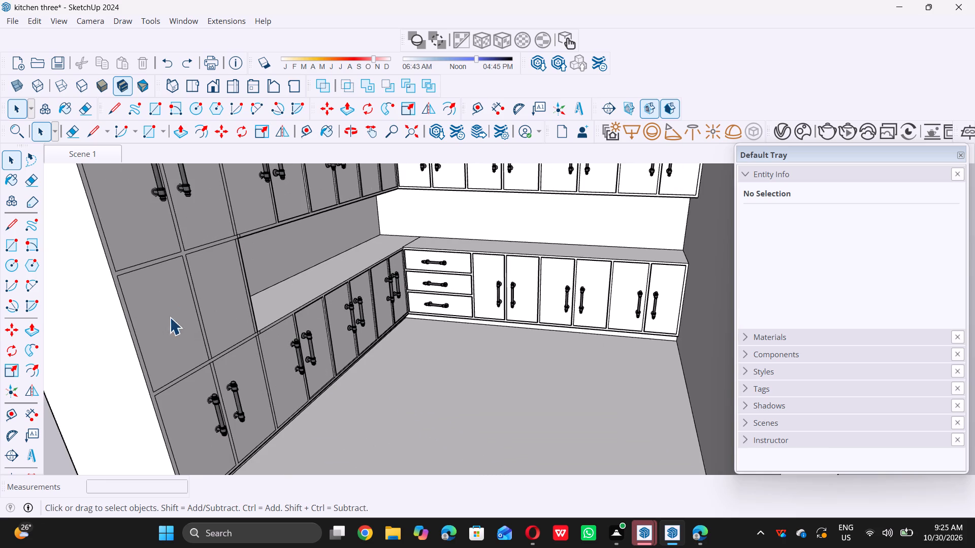
pyautogui.scroll(-4, 171, 344)
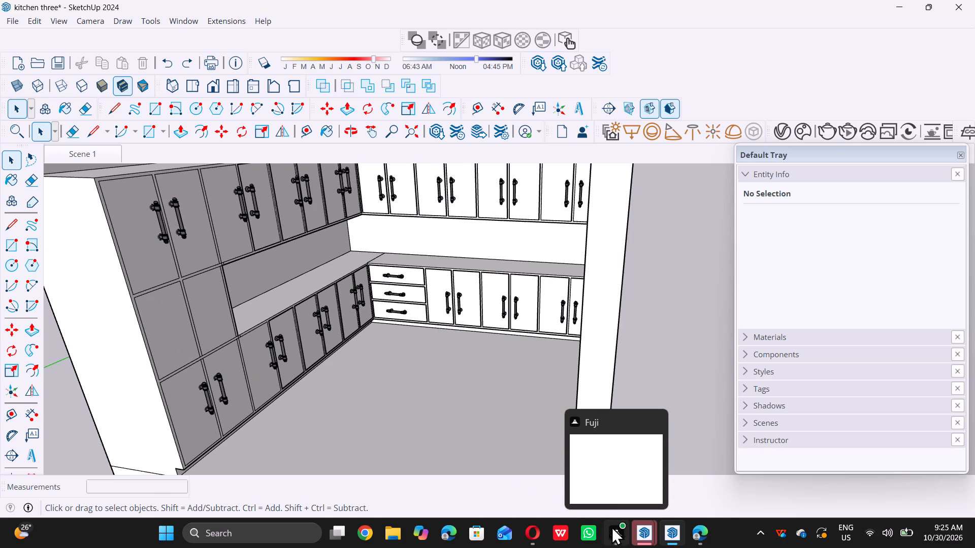
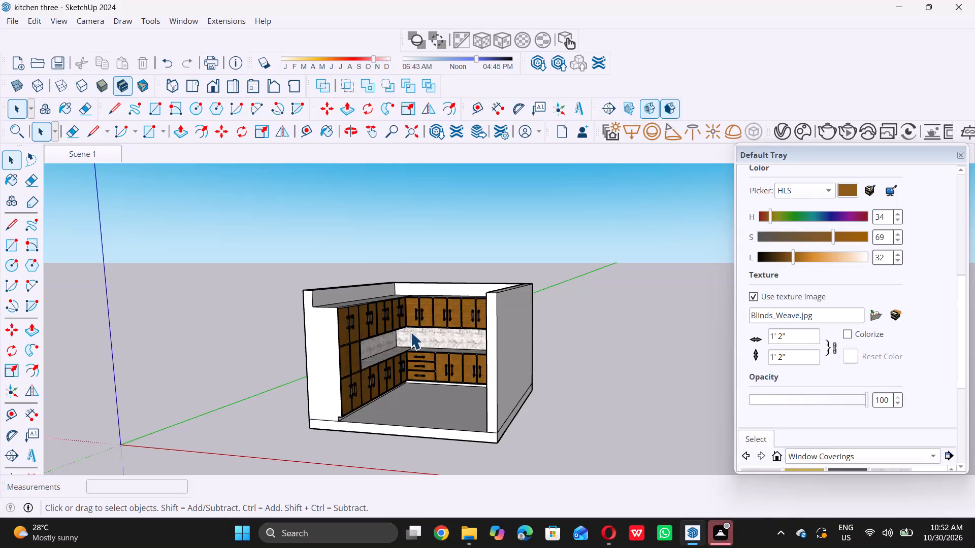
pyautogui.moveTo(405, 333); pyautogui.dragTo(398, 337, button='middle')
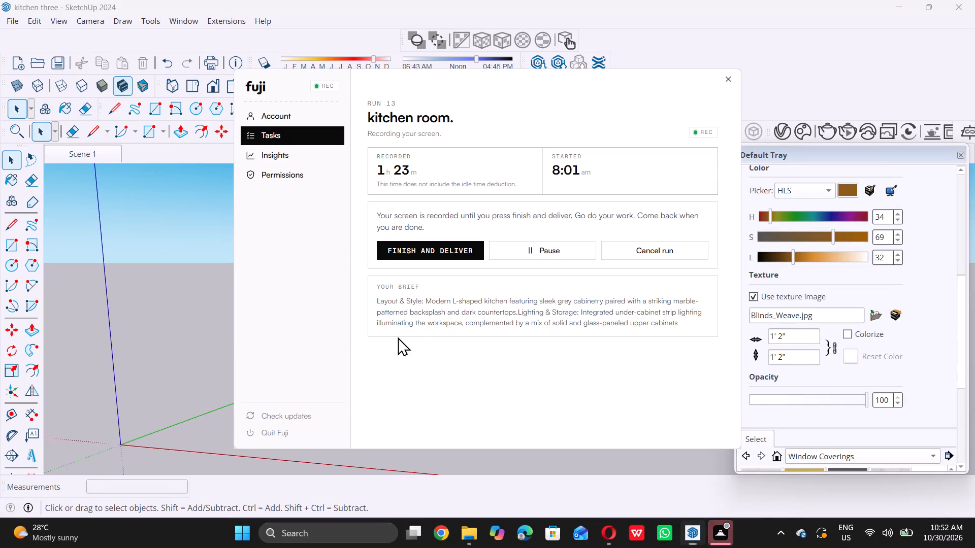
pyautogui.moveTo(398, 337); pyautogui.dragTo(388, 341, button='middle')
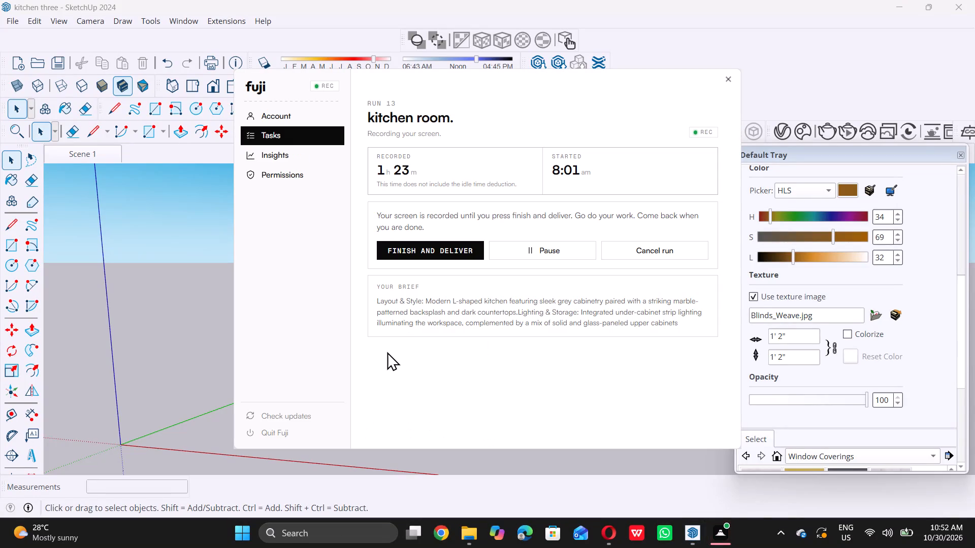
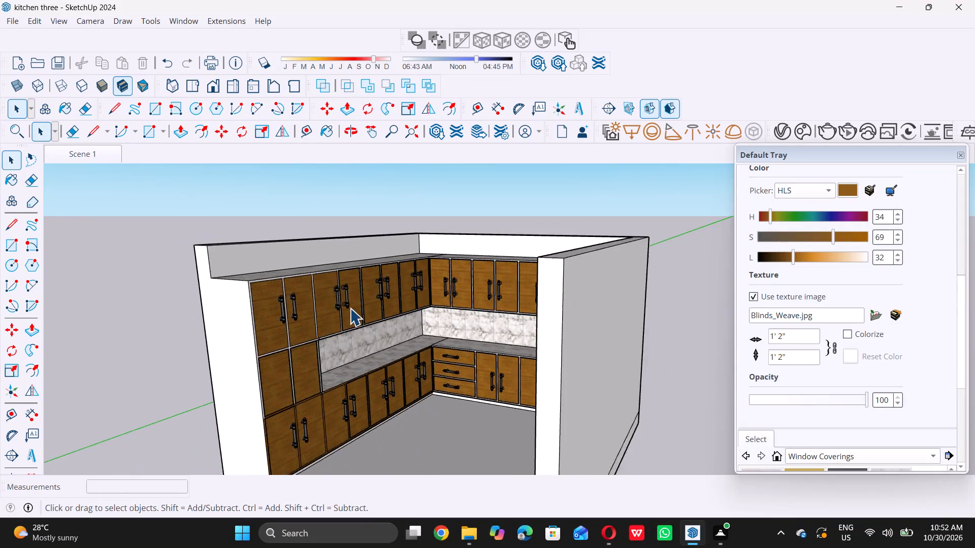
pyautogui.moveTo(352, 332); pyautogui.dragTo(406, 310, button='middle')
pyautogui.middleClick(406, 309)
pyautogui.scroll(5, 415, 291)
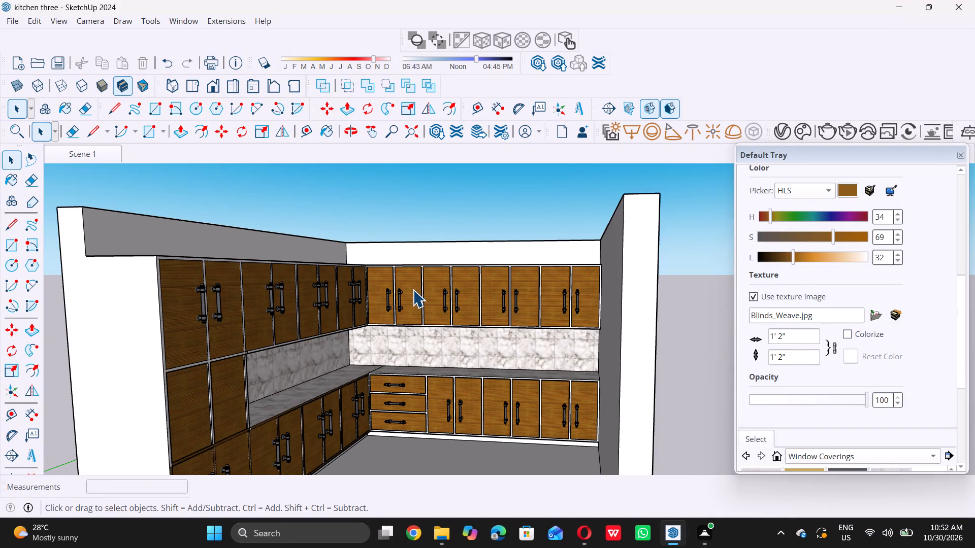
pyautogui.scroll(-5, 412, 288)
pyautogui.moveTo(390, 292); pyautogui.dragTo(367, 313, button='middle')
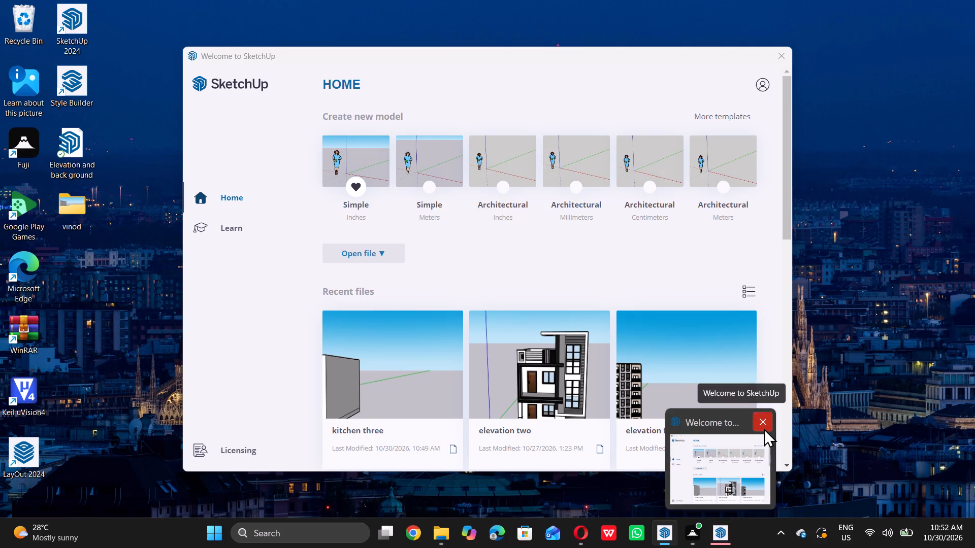
# Close the extra Welcome to SketchUp window, leaving the kitchen three model open.
pyautogui.click(763, 426)
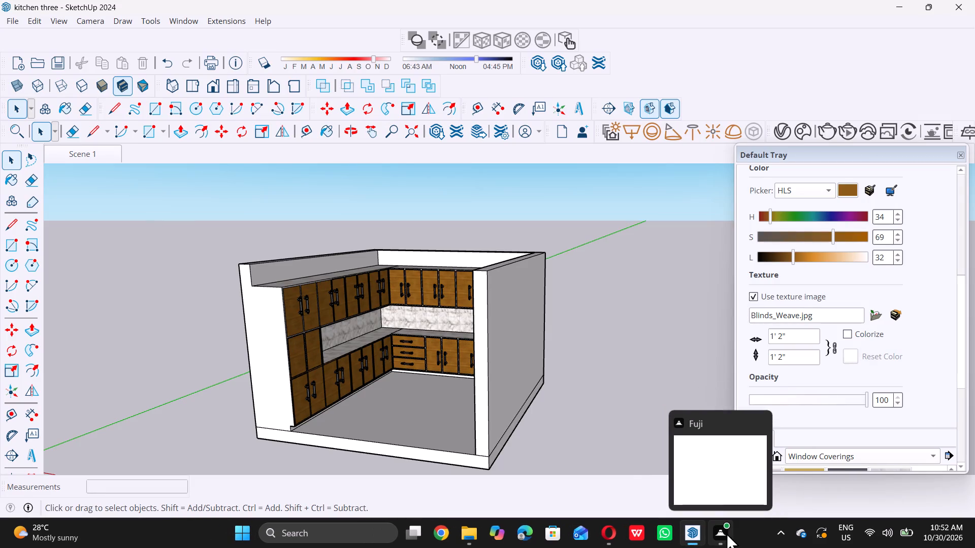
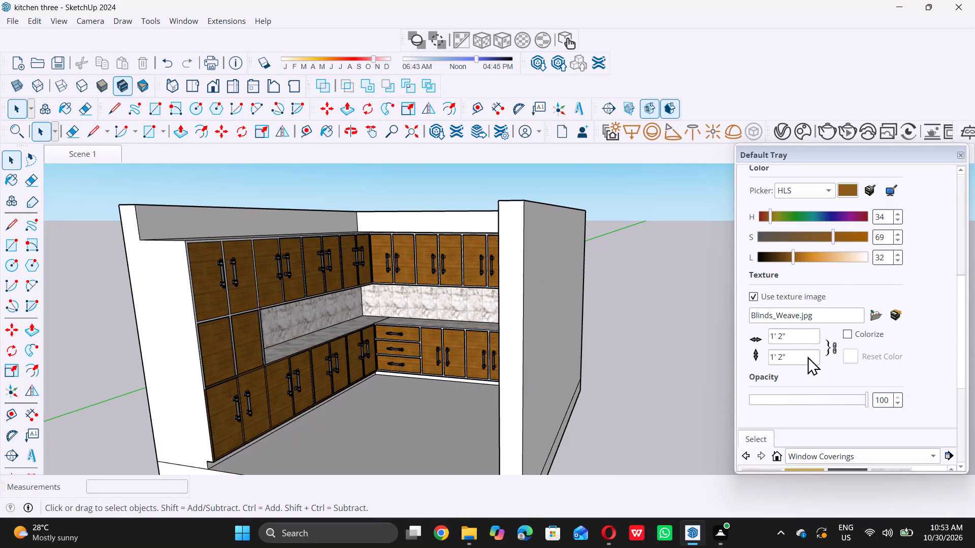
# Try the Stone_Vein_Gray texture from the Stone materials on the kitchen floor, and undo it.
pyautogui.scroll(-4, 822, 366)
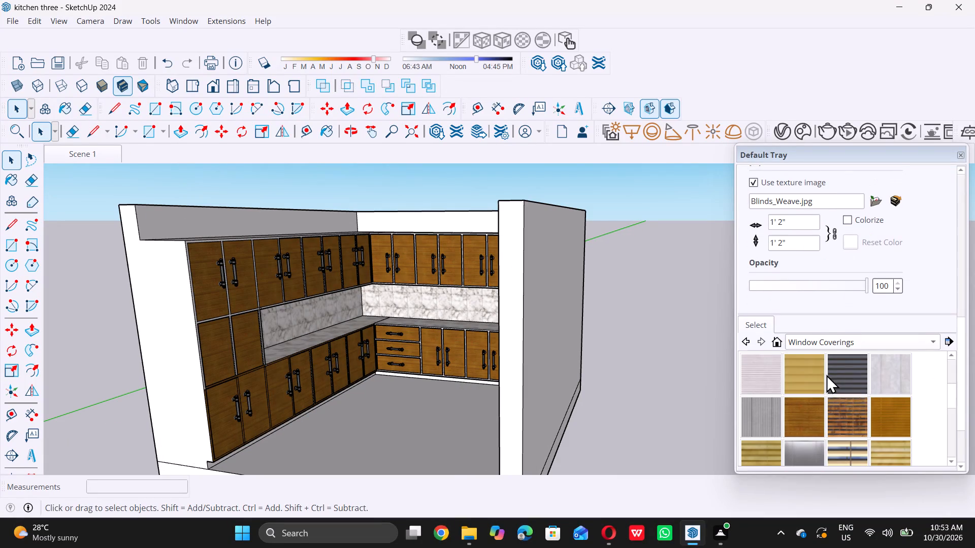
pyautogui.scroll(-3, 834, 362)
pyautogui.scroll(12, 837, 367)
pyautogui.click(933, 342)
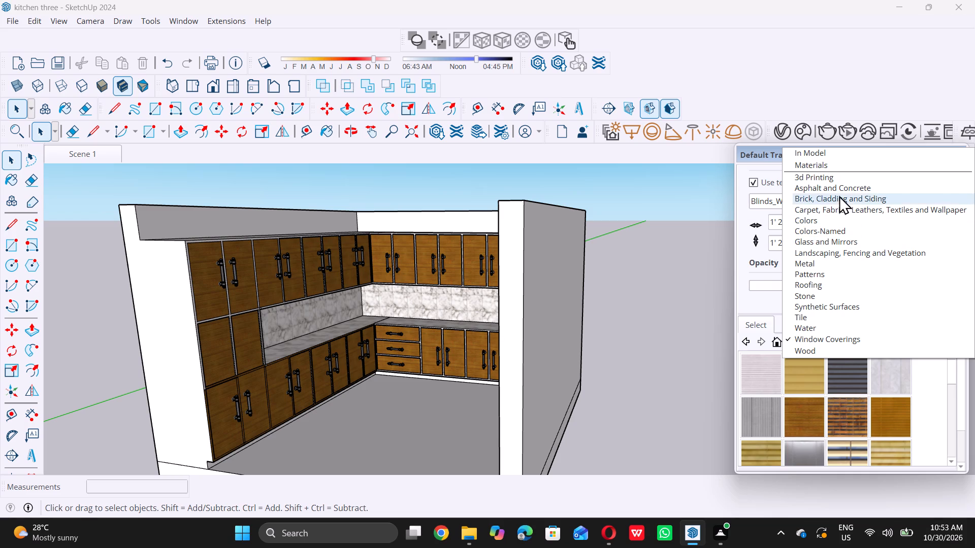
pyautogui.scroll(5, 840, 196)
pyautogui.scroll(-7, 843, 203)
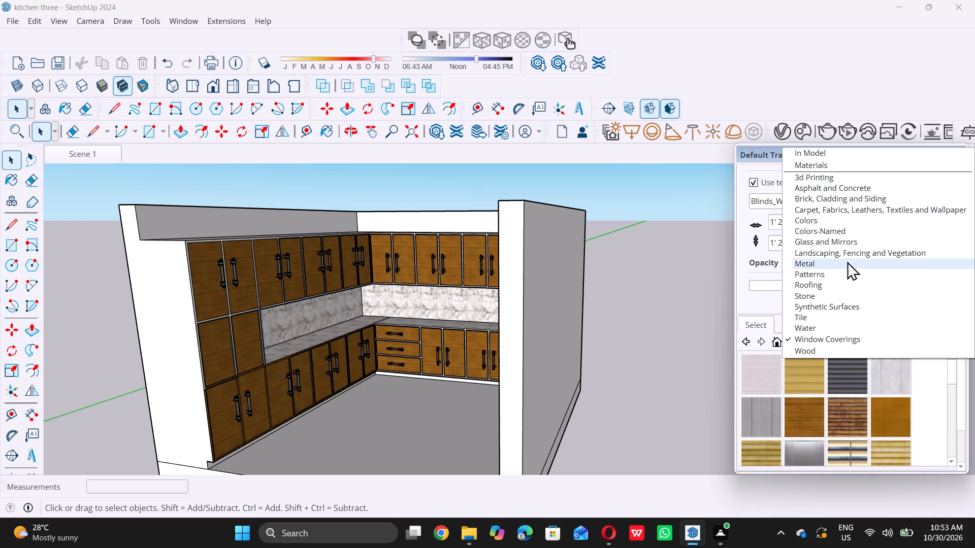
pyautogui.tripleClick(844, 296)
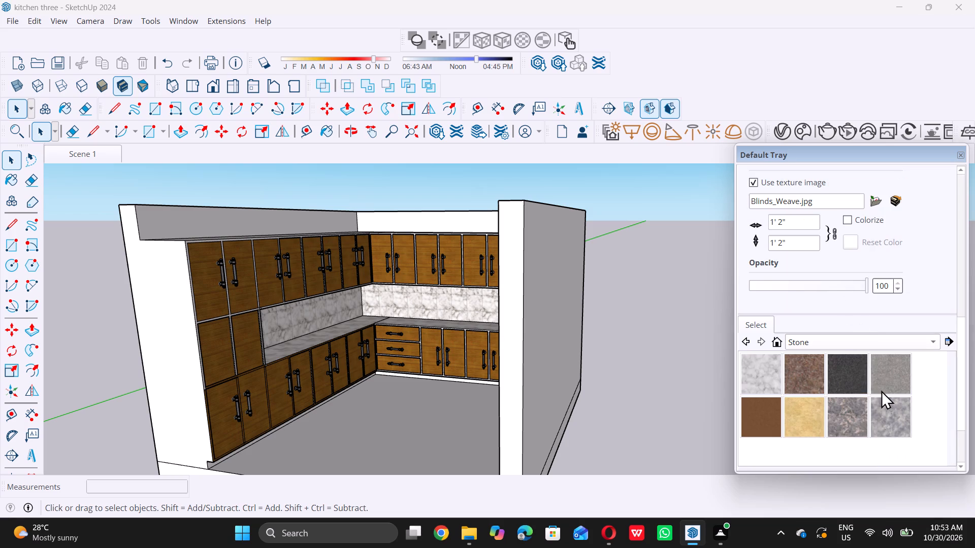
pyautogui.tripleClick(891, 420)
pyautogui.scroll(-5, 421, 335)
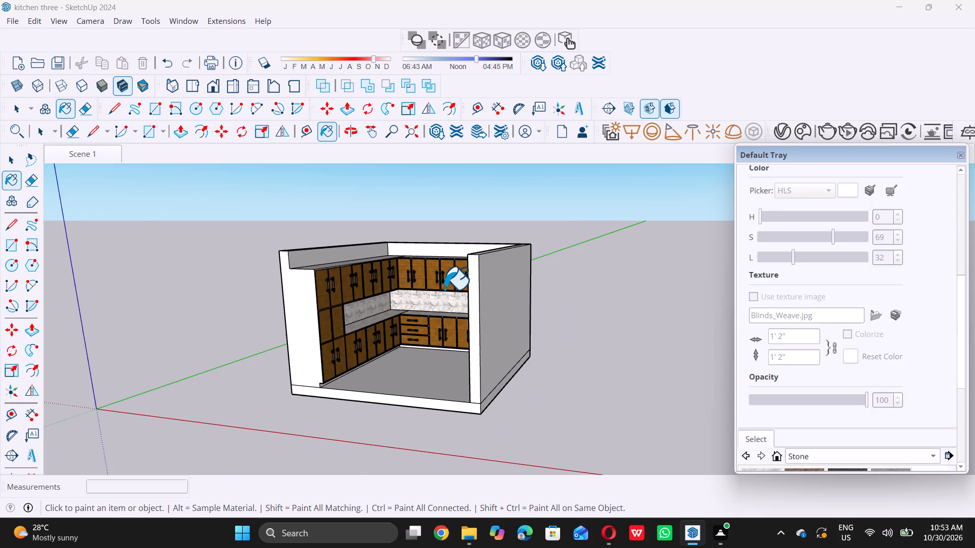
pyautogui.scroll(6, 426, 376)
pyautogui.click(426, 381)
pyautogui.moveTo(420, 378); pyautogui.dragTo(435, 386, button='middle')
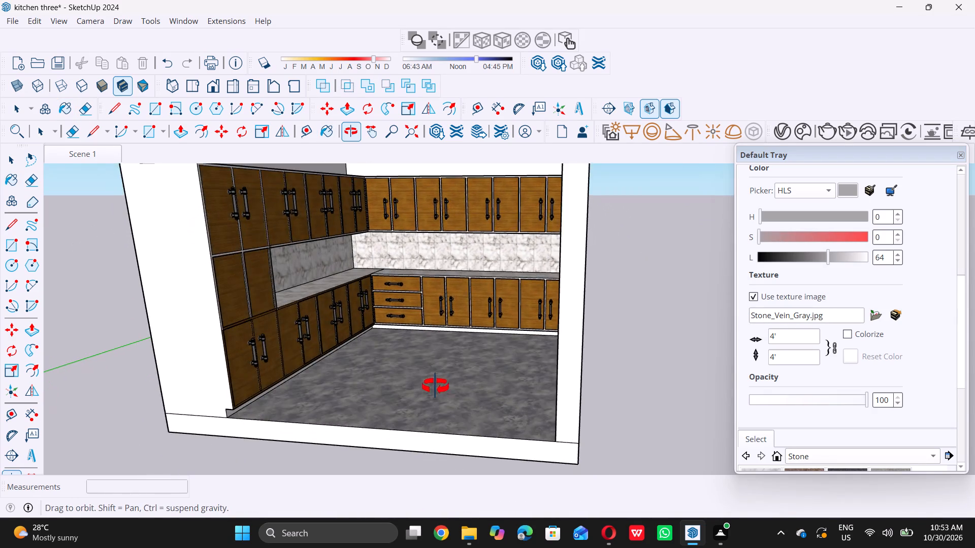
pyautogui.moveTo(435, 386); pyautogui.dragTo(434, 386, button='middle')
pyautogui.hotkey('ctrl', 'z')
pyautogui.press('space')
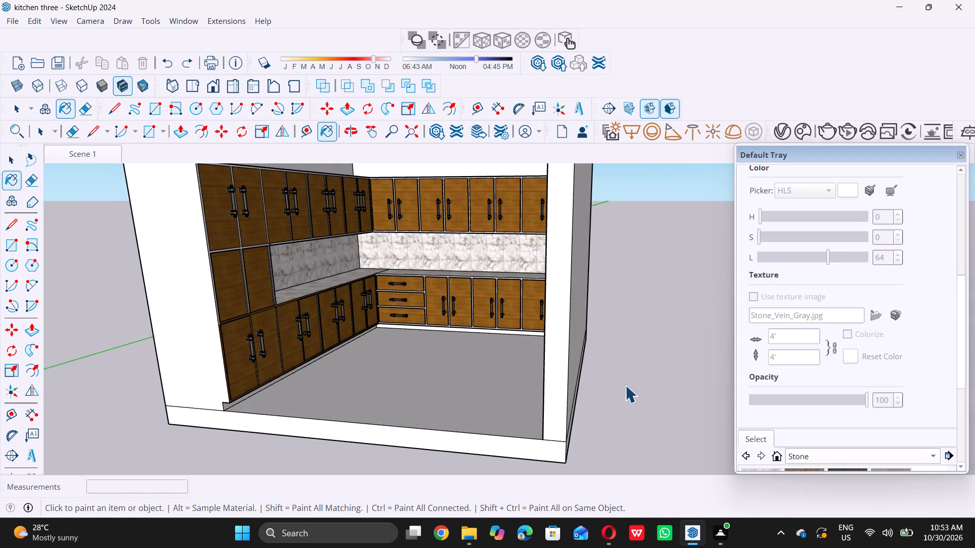
# Paint the left-wall upper and tall cabinet frame with the near-black shade from the Colors-Named materials.
pyautogui.scroll(-2, 622, 355)
pyautogui.scroll(10, 791, 326)
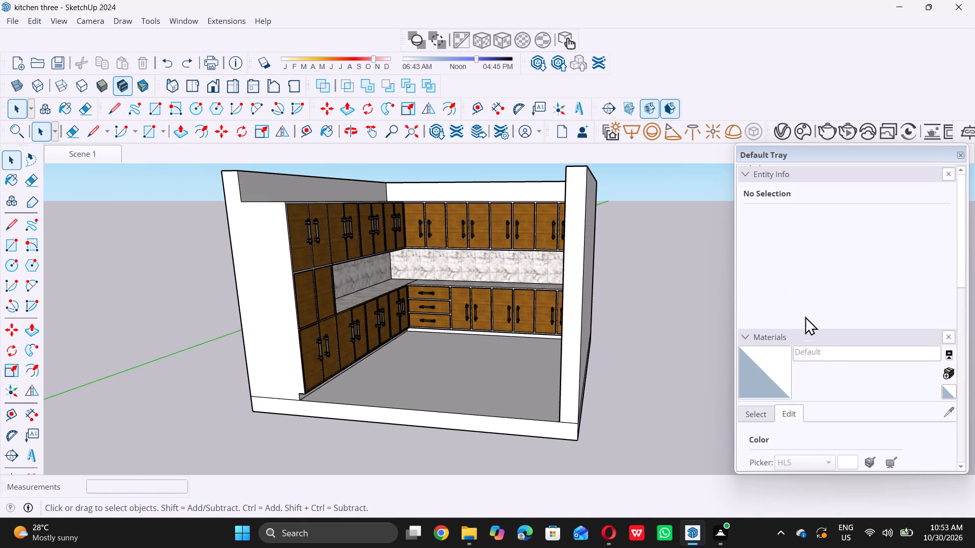
pyautogui.scroll(4, 810, 306)
pyautogui.scroll(-17, 818, 301)
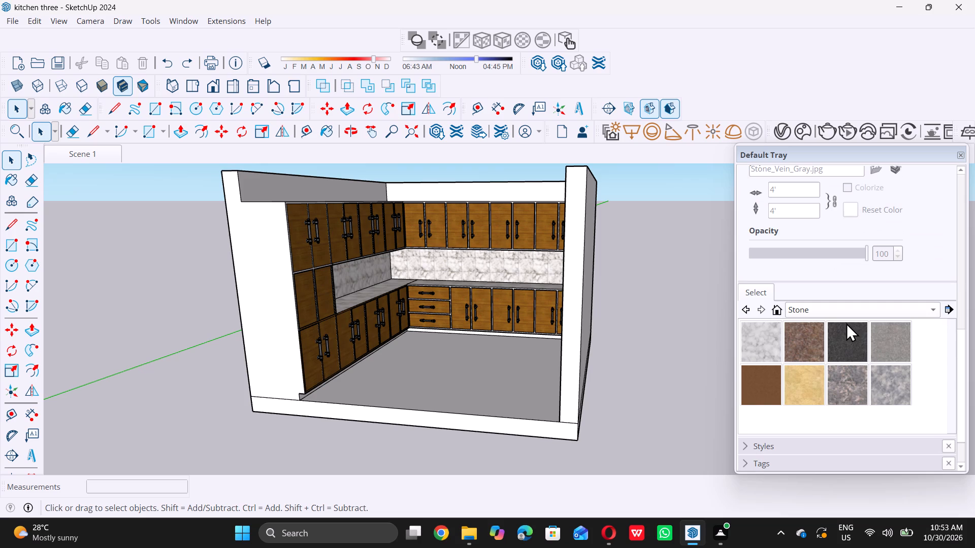
pyautogui.scroll(-1, 846, 323)
pyautogui.click(933, 309)
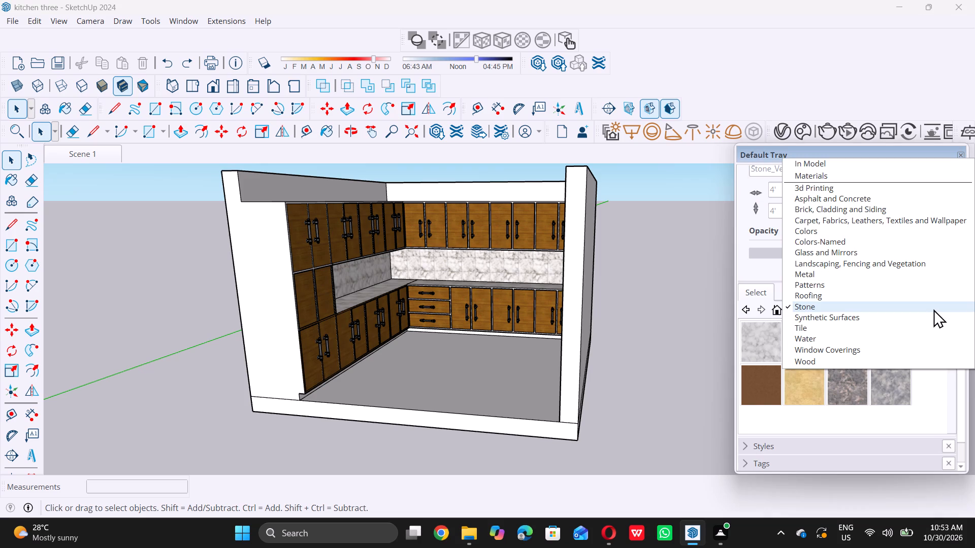
pyautogui.doubleClick(857, 237)
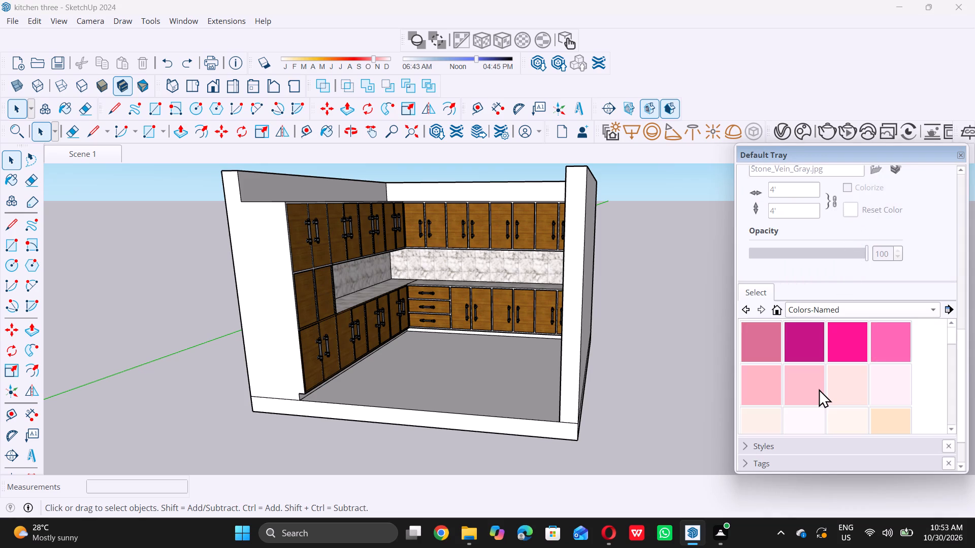
pyautogui.scroll(-15, 827, 408)
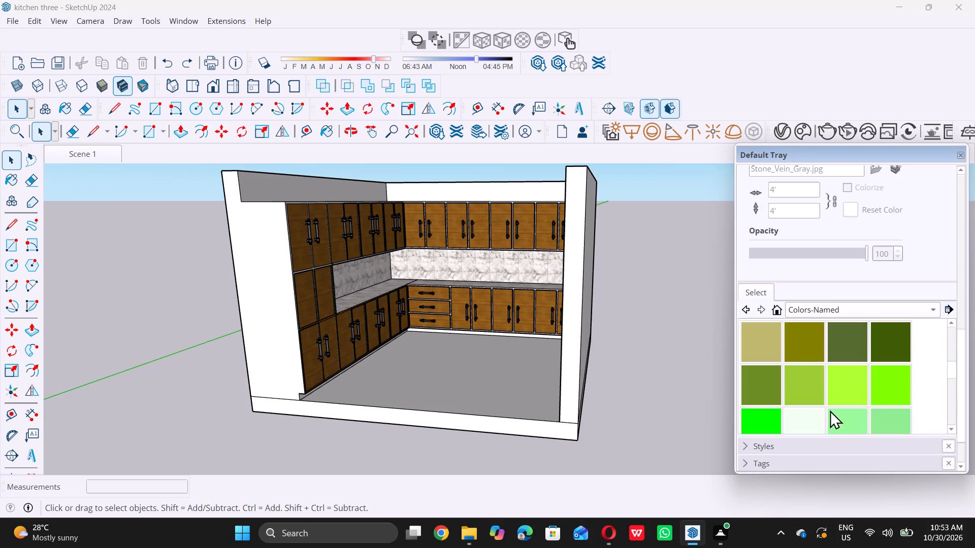
pyautogui.scroll(-20, 830, 410)
pyautogui.scroll(-4, 830, 410)
pyautogui.scroll(3, 830, 406)
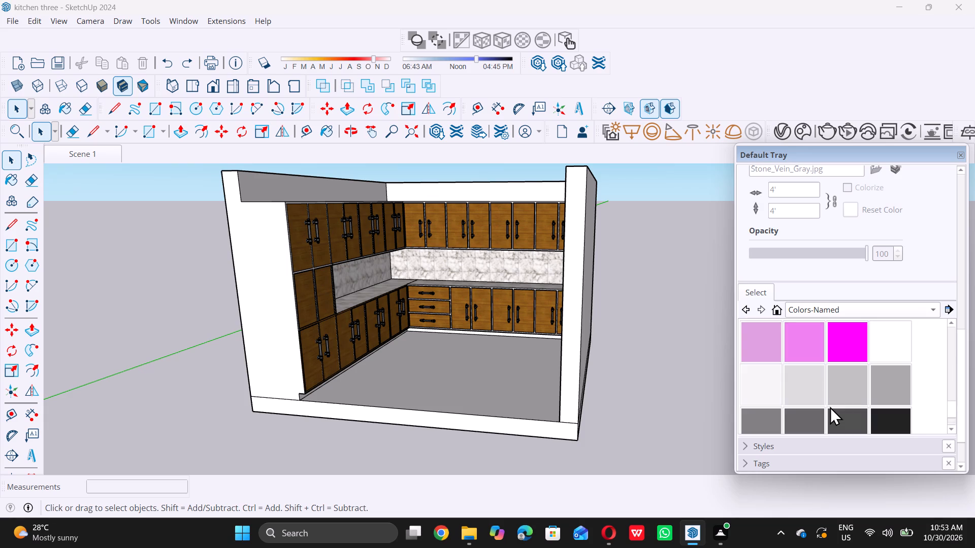
pyautogui.scroll(-1, 830, 406)
pyautogui.click(891, 388)
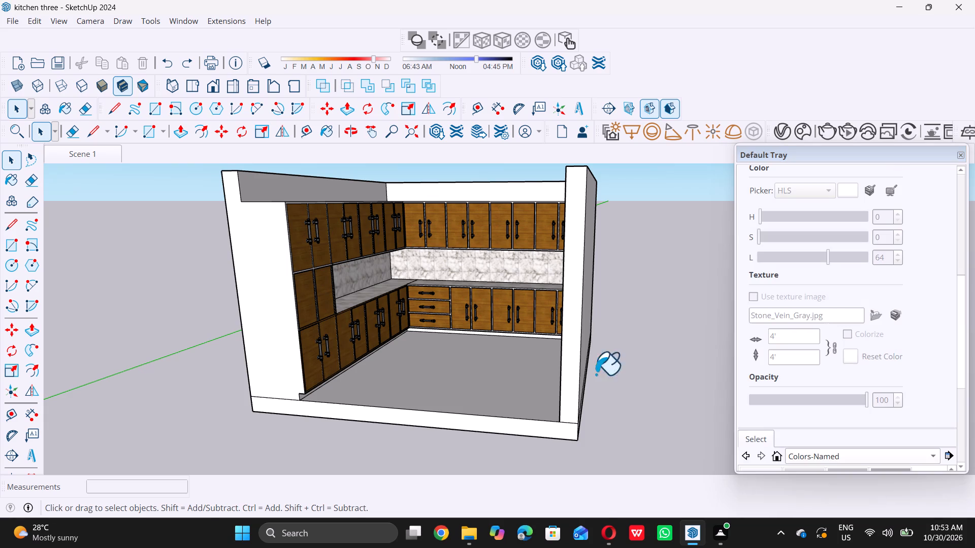
pyautogui.scroll(6, 335, 185)
pyautogui.scroll(14, 282, 232)
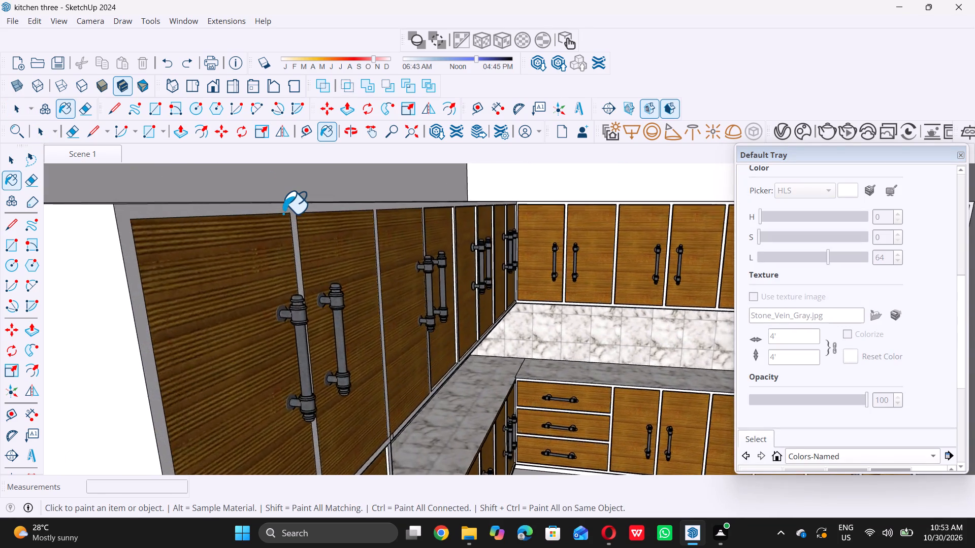
pyautogui.scroll(5, 283, 213)
pyautogui.click(285, 206)
# Paint the frame of the back-wall base cabinets and drawers near-black.
pyautogui.scroll(-13, 285, 206)
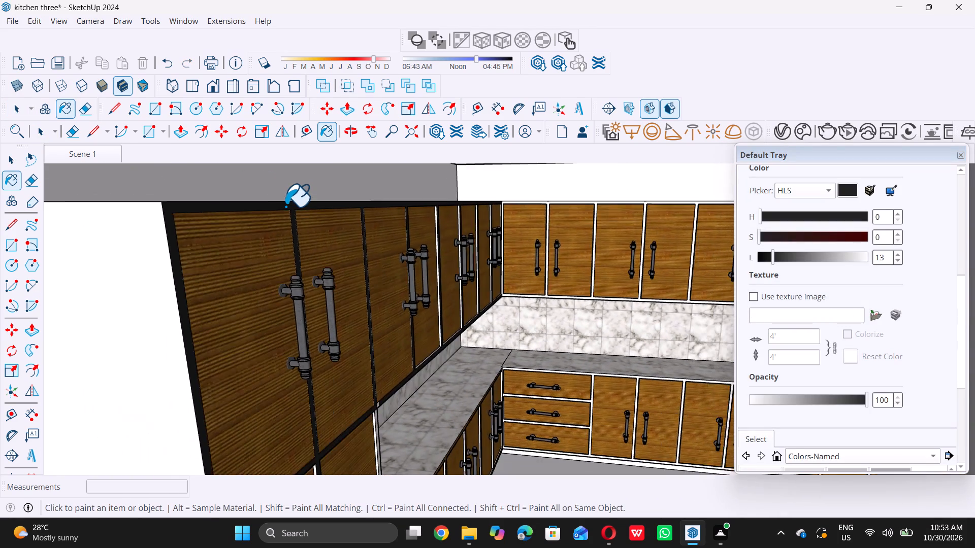
pyautogui.scroll(-8, 285, 206)
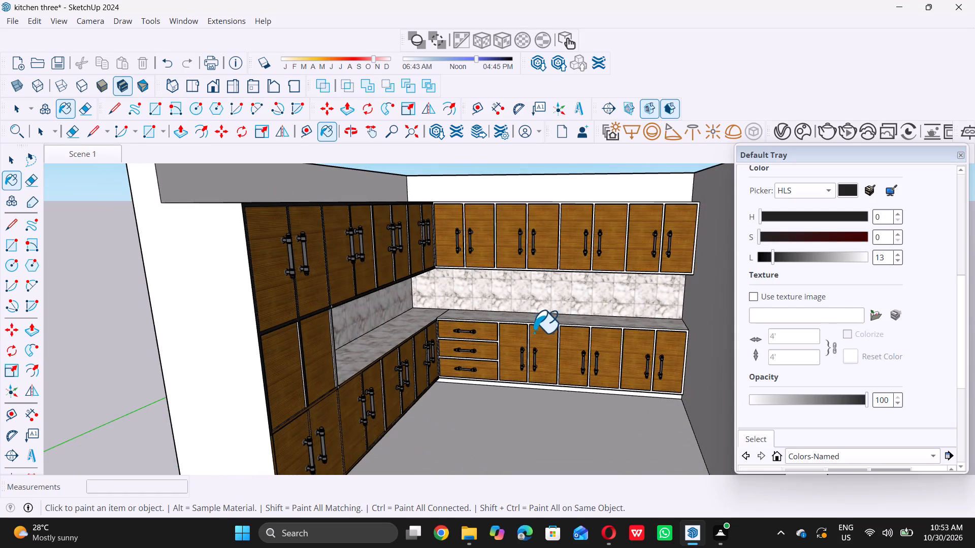
pyautogui.scroll(6, 533, 334)
pyautogui.scroll(11, 462, 319)
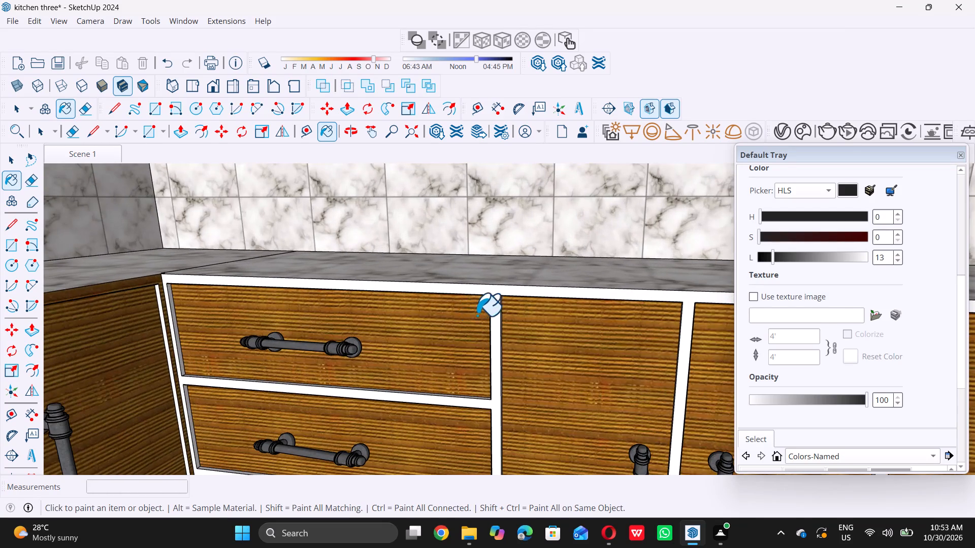
pyautogui.click(498, 297)
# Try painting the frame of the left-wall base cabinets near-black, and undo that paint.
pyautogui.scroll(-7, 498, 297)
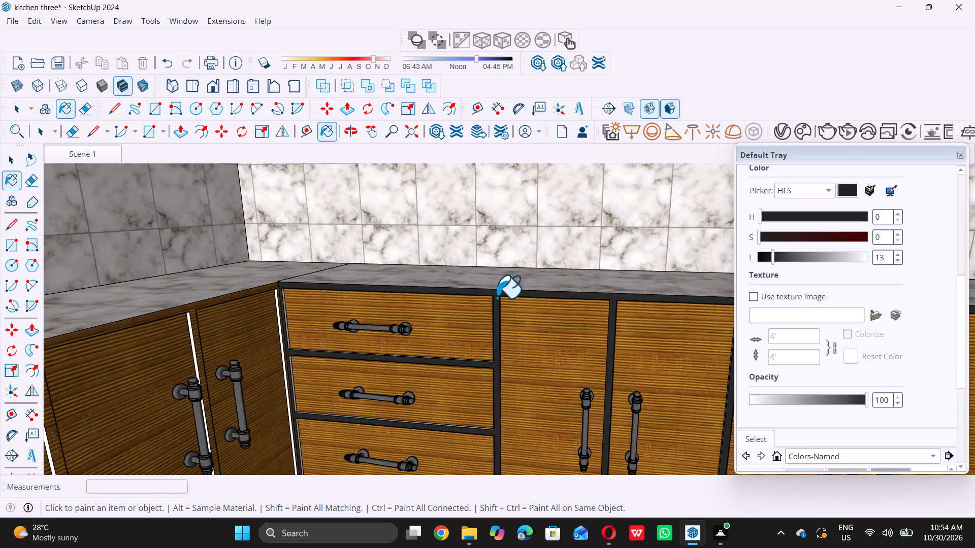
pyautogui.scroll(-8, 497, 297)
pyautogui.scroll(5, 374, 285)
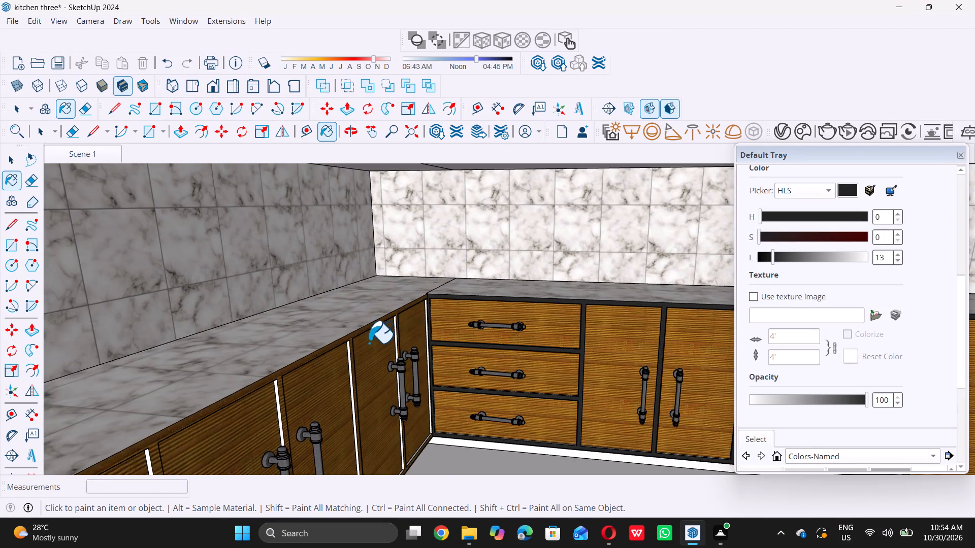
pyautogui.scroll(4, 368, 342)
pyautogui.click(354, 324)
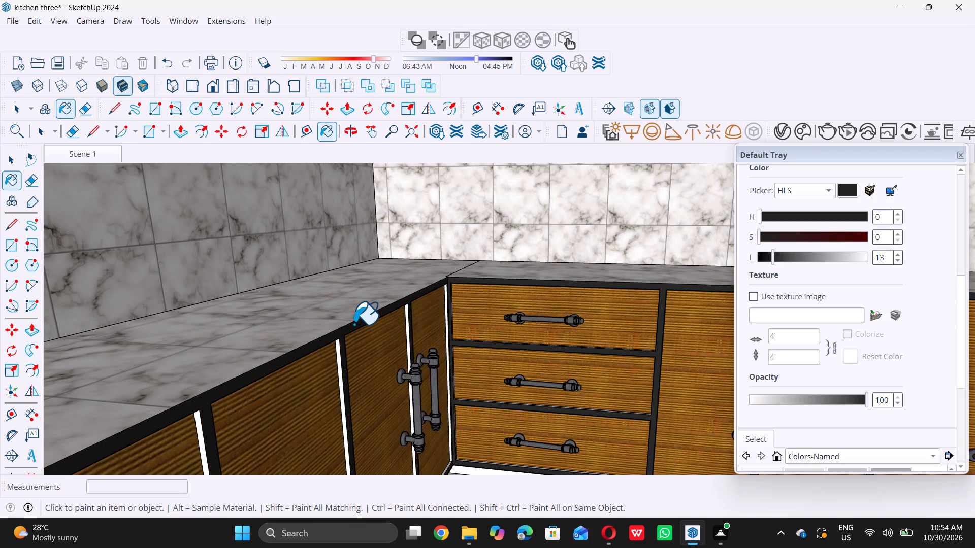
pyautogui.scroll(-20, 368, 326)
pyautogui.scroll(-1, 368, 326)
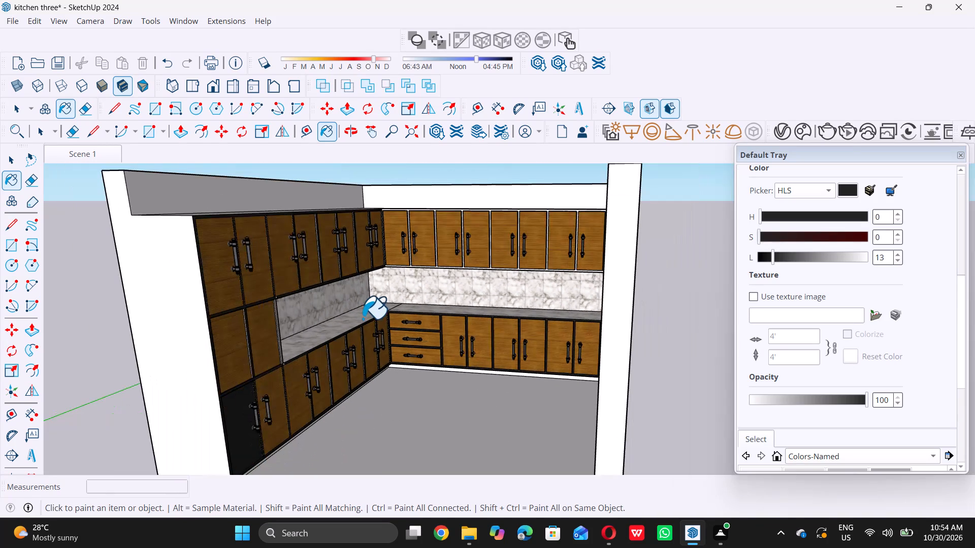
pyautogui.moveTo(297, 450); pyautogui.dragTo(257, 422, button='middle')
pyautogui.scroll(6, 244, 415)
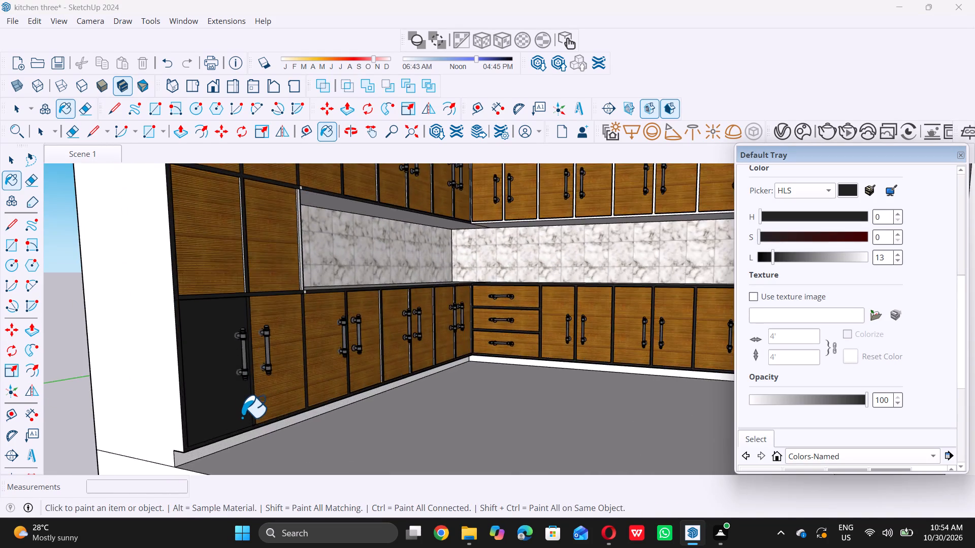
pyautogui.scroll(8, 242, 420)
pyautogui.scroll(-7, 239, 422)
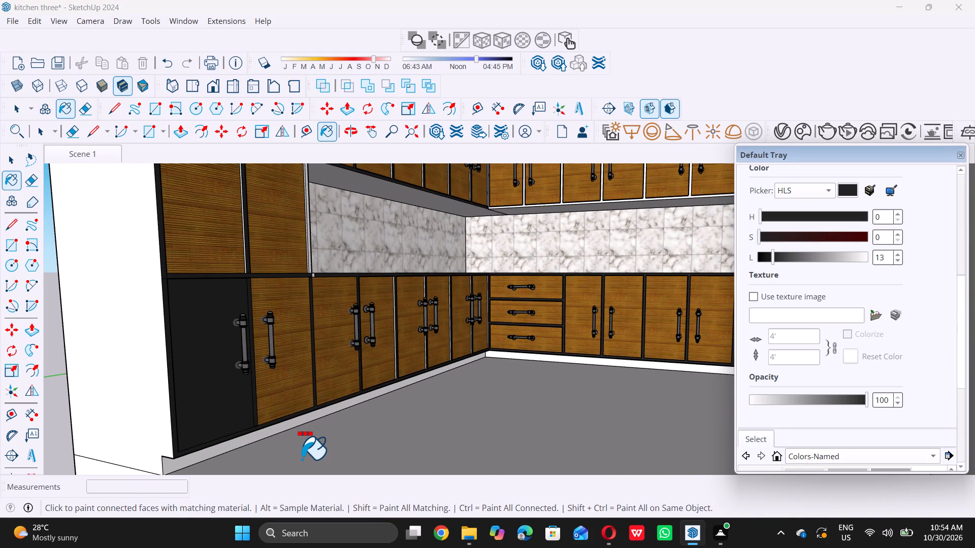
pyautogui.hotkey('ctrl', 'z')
# Paint the frame of the back-wall upper cabinets near-black.
pyautogui.scroll(-17, 304, 460)
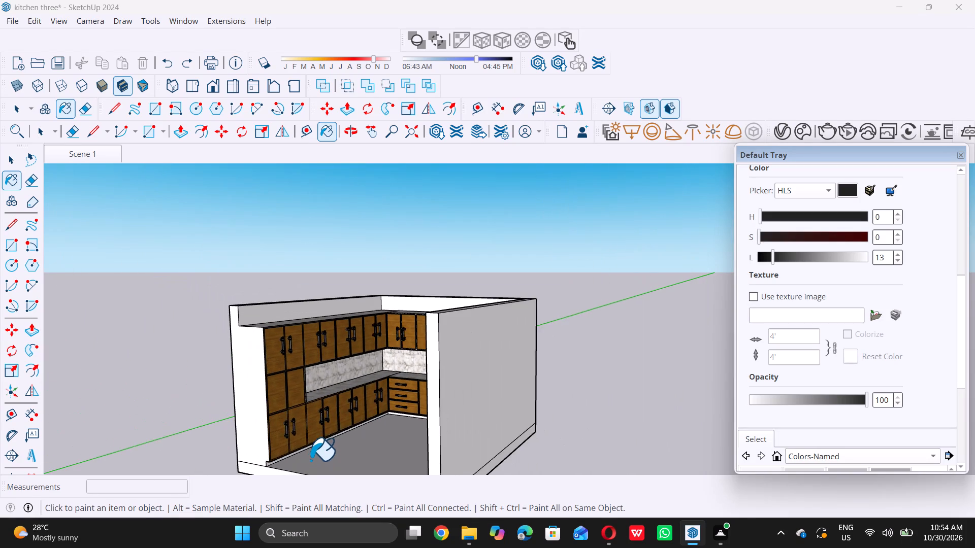
pyautogui.moveTo(328, 453); pyautogui.dragTo(360, 463, button='middle')
pyautogui.scroll(4, 363, 316)
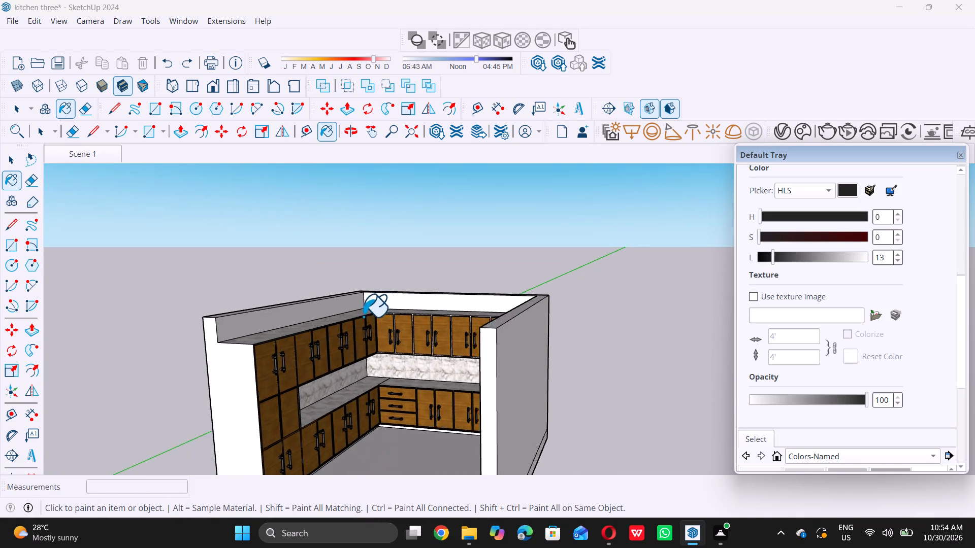
pyautogui.scroll(19, 363, 316)
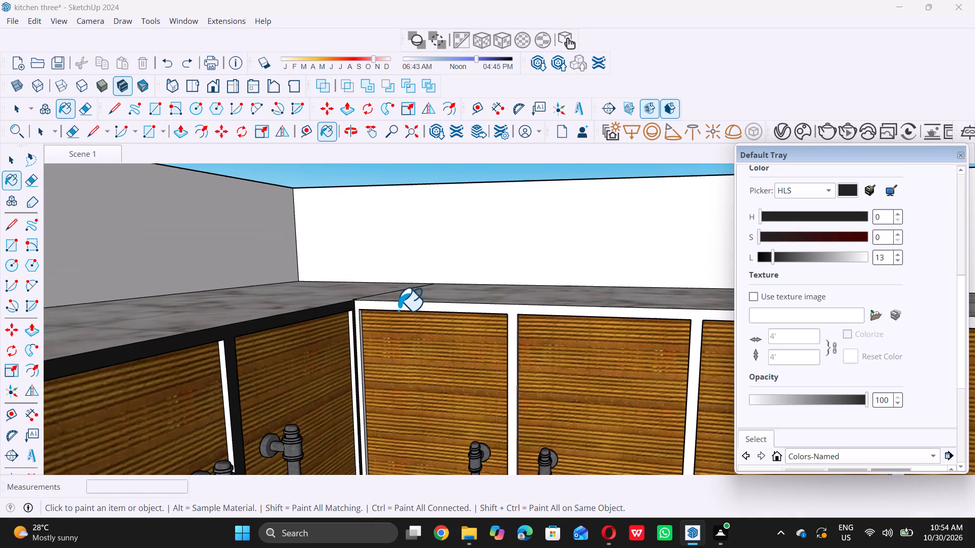
pyautogui.click(411, 305)
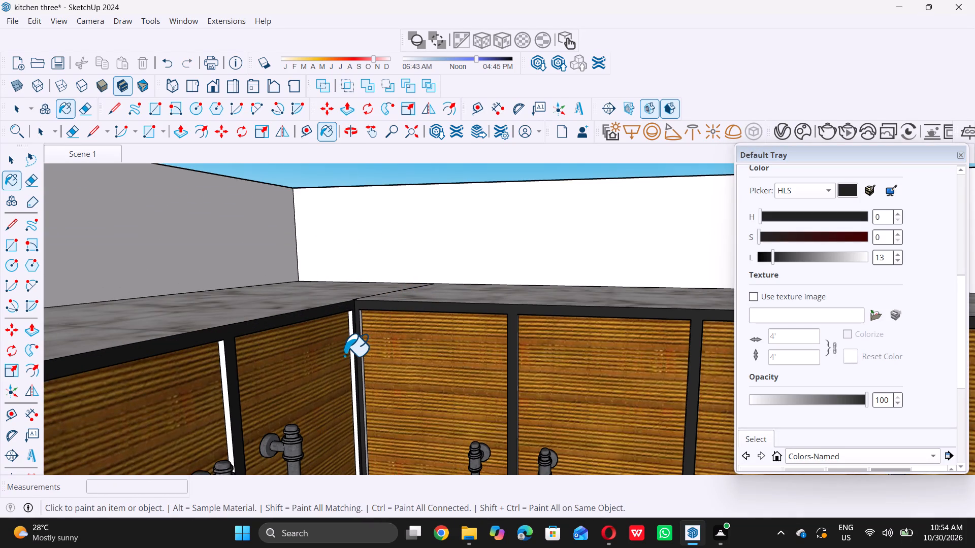
# Paint the unpainted narrow frame strips at the inside corner of the upper cabinets near-black.
pyautogui.scroll(9, 346, 348)
pyautogui.doubleClick(356, 331)
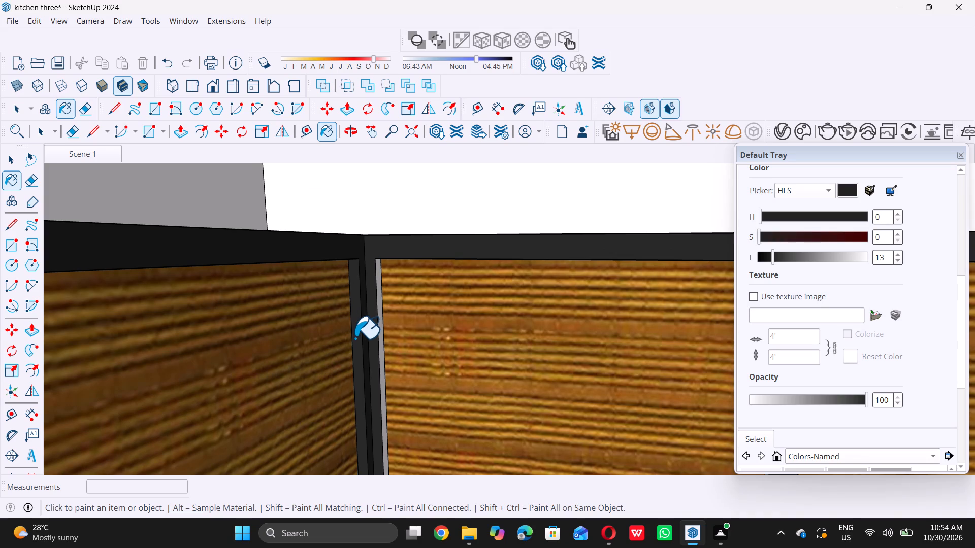
pyautogui.scroll(9, 384, 322)
pyautogui.click(378, 324)
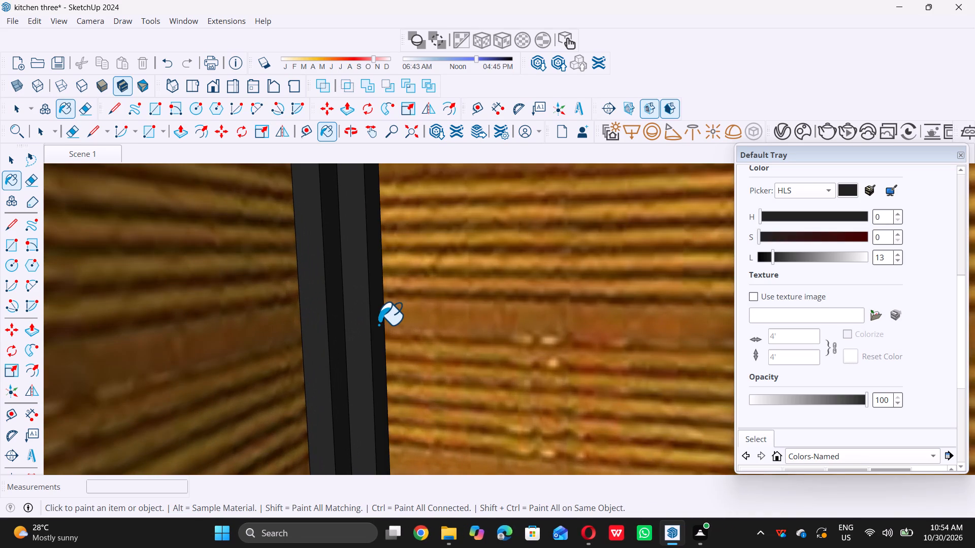
# Paint the white inner side faces of the vertical dividers between the left-wall upper cabinet doors near-black.
pyautogui.scroll(-12, 378, 325)
pyautogui.scroll(-13, 394, 319)
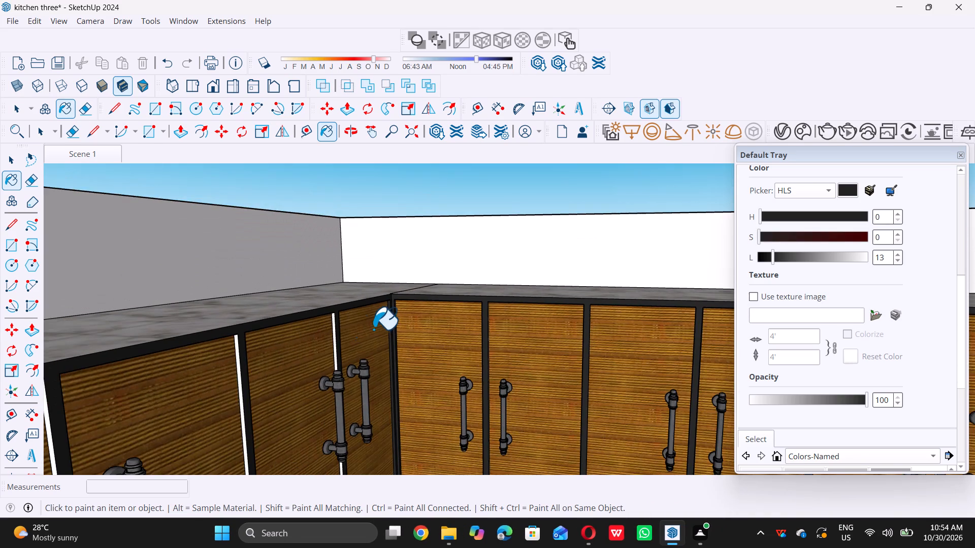
pyautogui.scroll(13, 341, 340)
pyautogui.click(337, 342)
pyautogui.scroll(-16, 339, 340)
pyautogui.scroll(10, 306, 374)
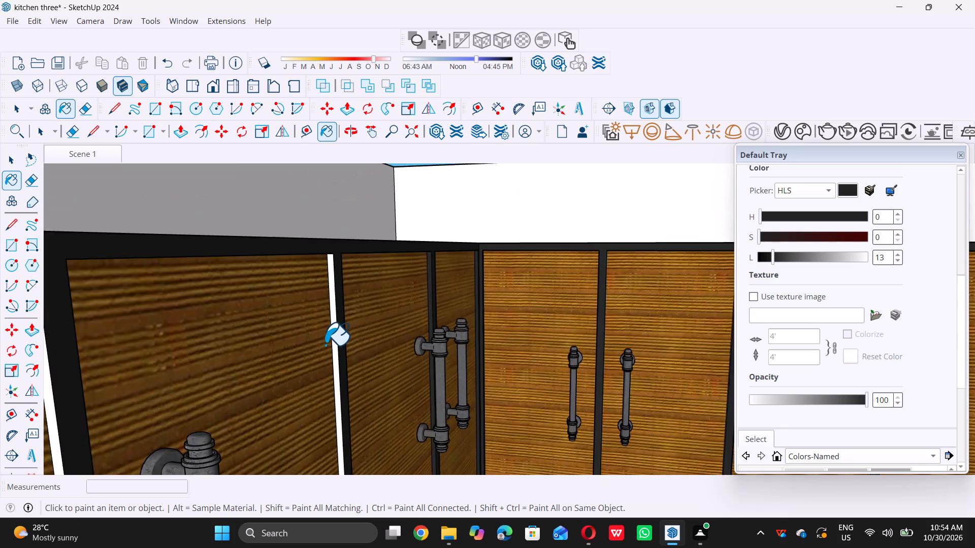
pyautogui.scroll(7, 325, 345)
pyautogui.click(343, 333)
pyautogui.scroll(-11, 346, 333)
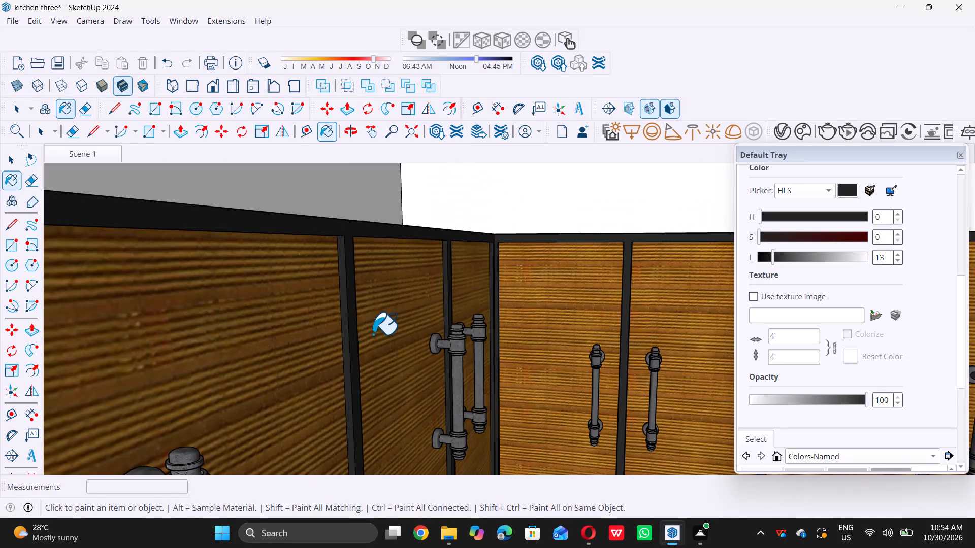
pyautogui.scroll(-8, 373, 334)
pyautogui.scroll(13, 345, 359)
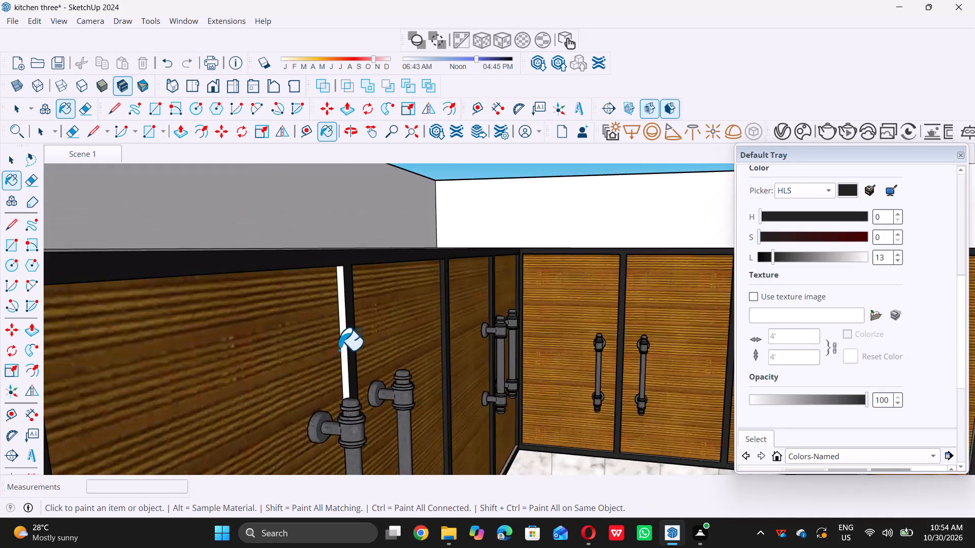
pyautogui.scroll(3, 339, 350)
pyautogui.click(347, 343)
pyautogui.scroll(-5, 349, 342)
# Paint the grey undersides of the top frame rail above the left-wall upper cabinet doors near the inside corner near-black.
pyautogui.moveTo(355, 338); pyautogui.dragTo(356, 355, button='middle')
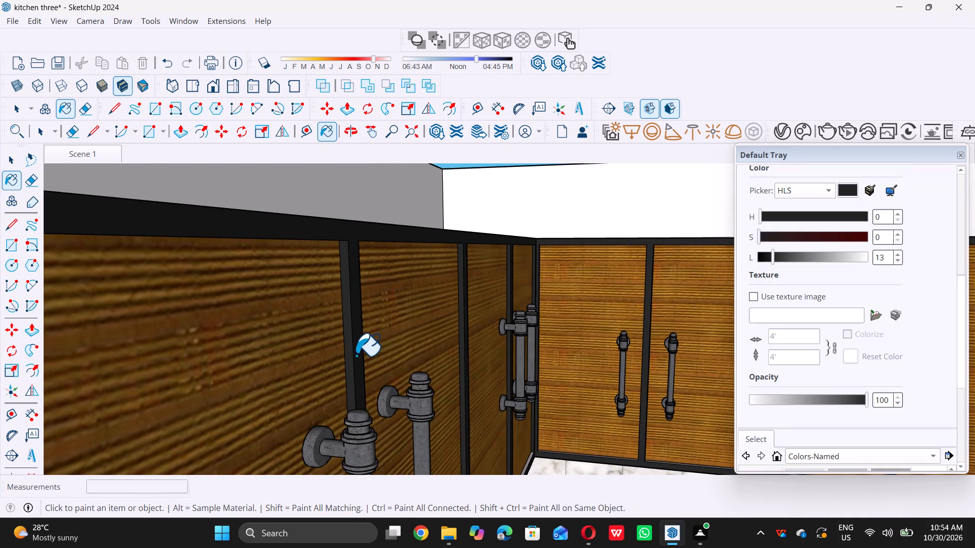
pyautogui.moveTo(356, 355); pyautogui.dragTo(337, 261, button='middle')
pyautogui.middleClick(337, 261)
pyautogui.scroll(9, 352, 211)
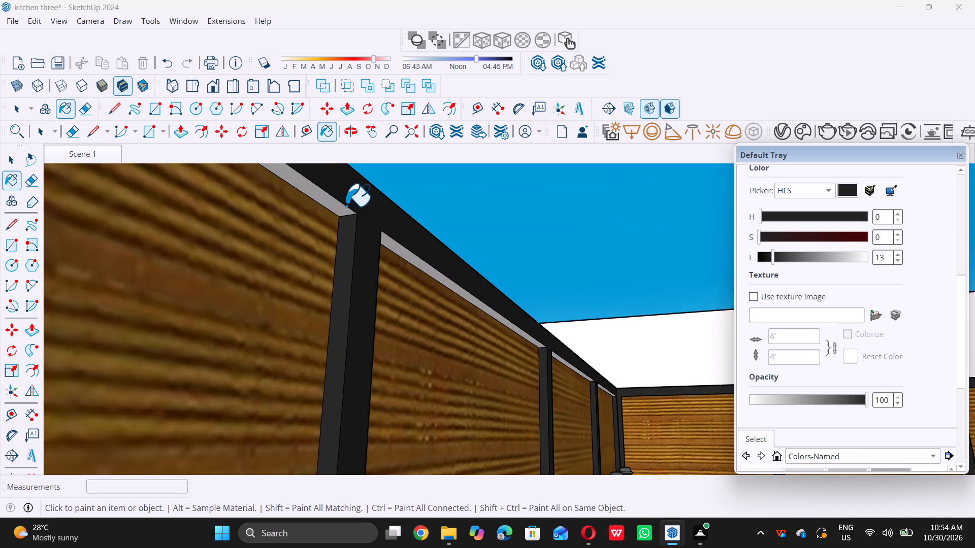
pyautogui.click(339, 205)
pyautogui.doubleClick(392, 244)
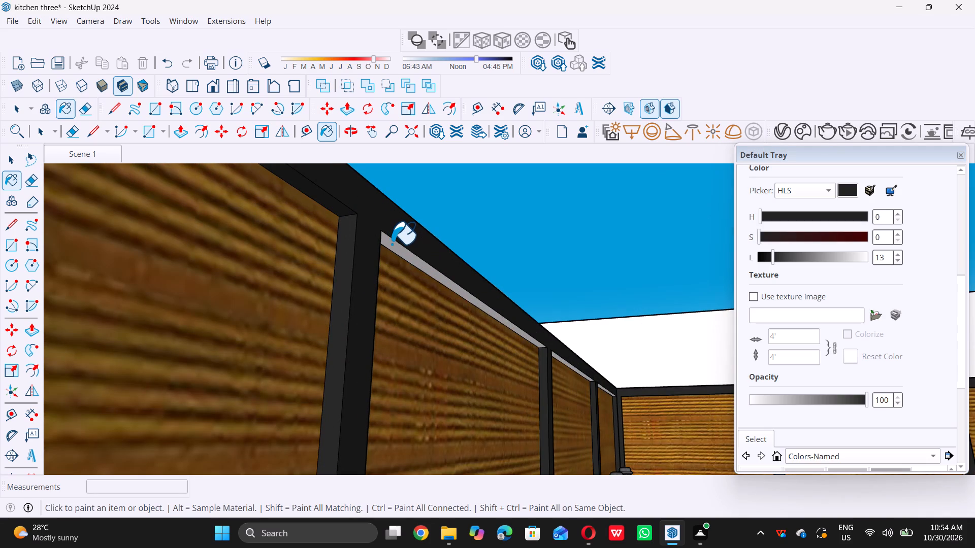
pyautogui.scroll(-6, 367, 261)
pyautogui.scroll(12, 559, 352)
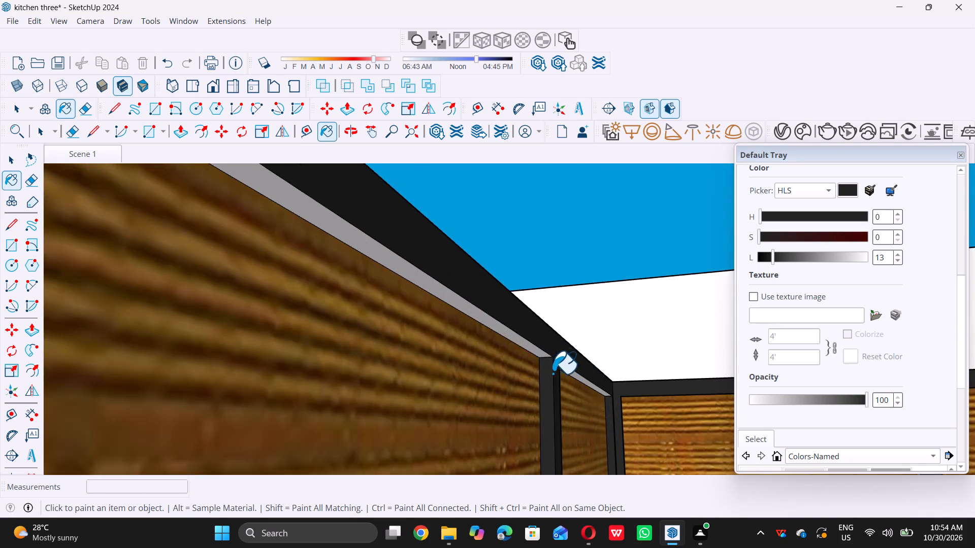
pyautogui.scroll(3, 552, 373)
pyautogui.click(531, 344)
pyautogui.click(577, 373)
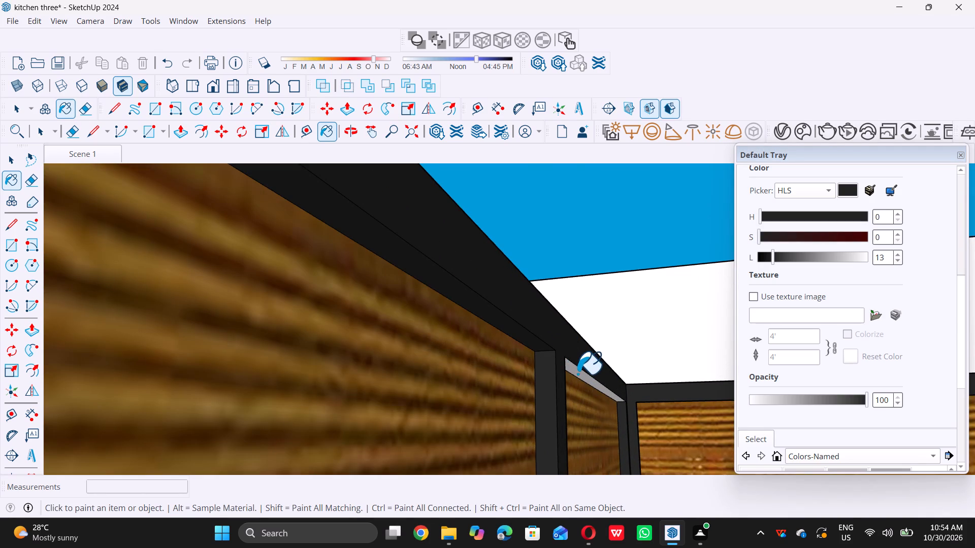
pyautogui.scroll(-20, 577, 373)
pyautogui.scroll(-6, 577, 373)
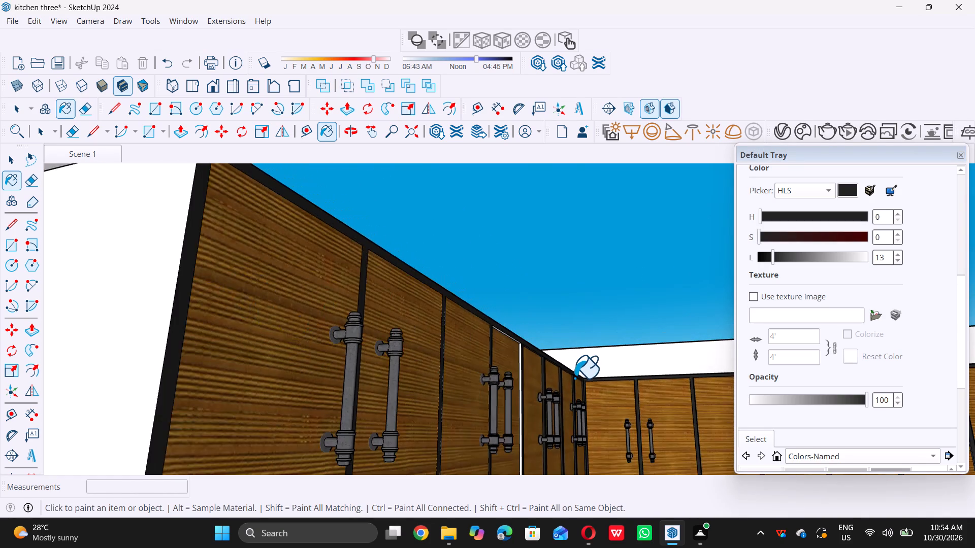
# Paint the remaining white divider side and adjoining grey top-rail underside farther along the left-wall upper cabinets near-black.
pyautogui.scroll(19, 513, 340)
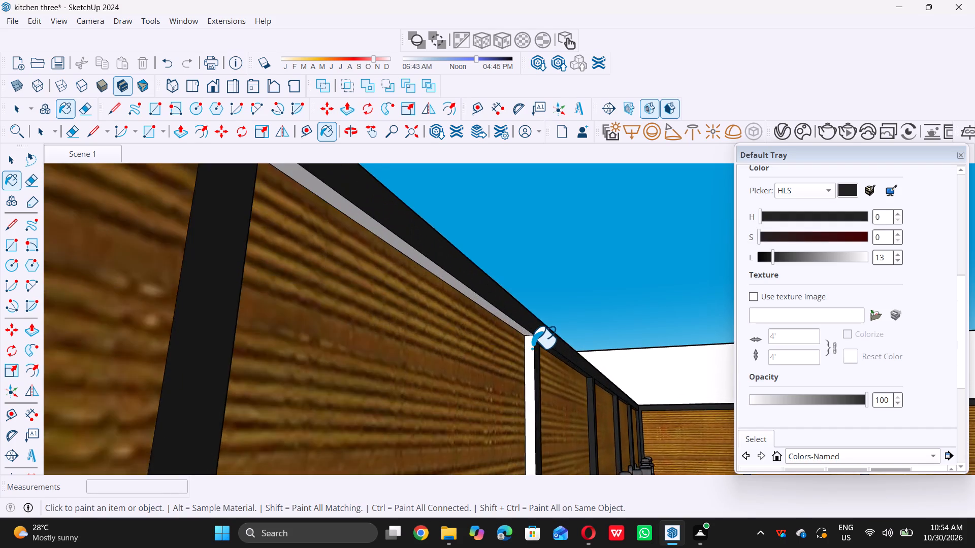
pyautogui.scroll(3, 532, 348)
pyautogui.click(525, 347)
pyautogui.click(525, 327)
pyautogui.click(519, 324)
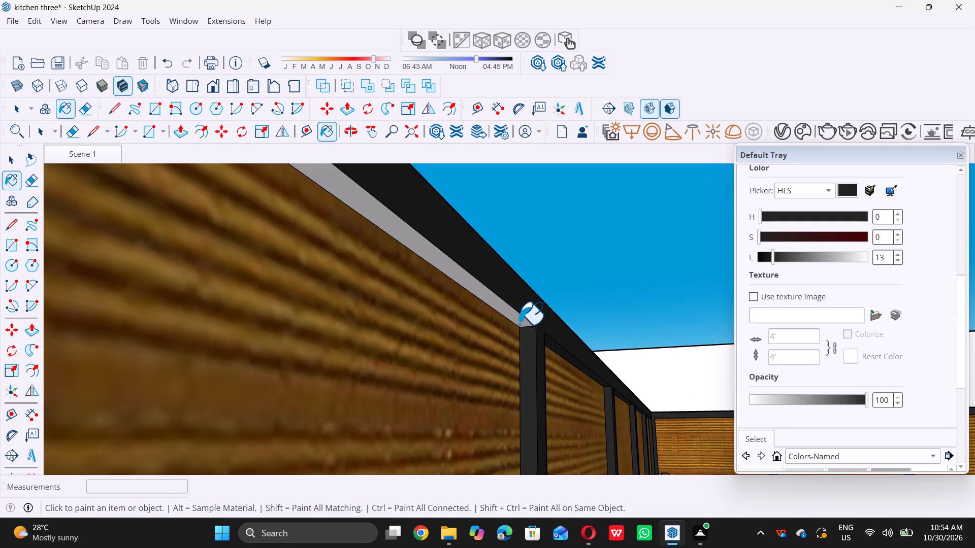
pyautogui.scroll(-20, 522, 330)
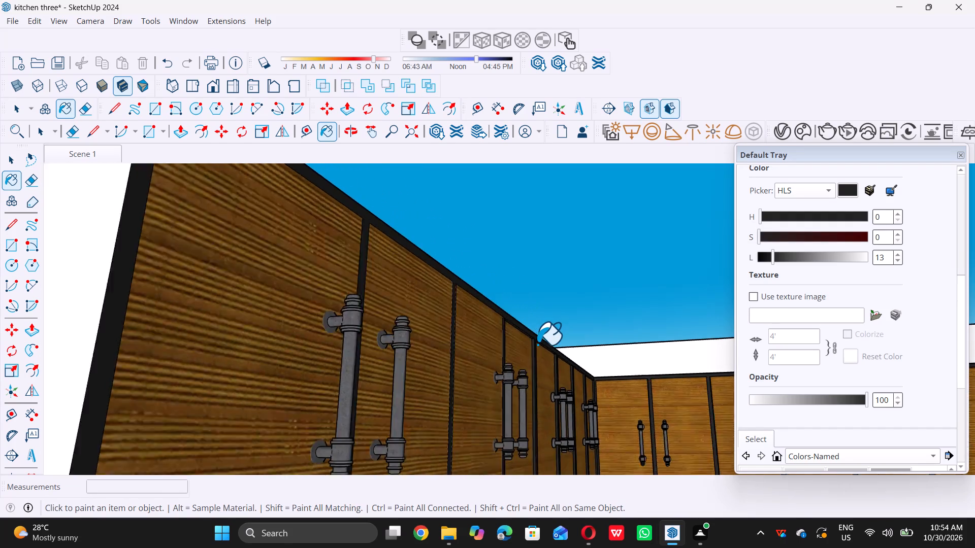
# Examine the full run of left-wall upper cabinets and its outer end for unpainted frame faces.
pyautogui.scroll(-4, 537, 344)
pyautogui.scroll(10, 499, 388)
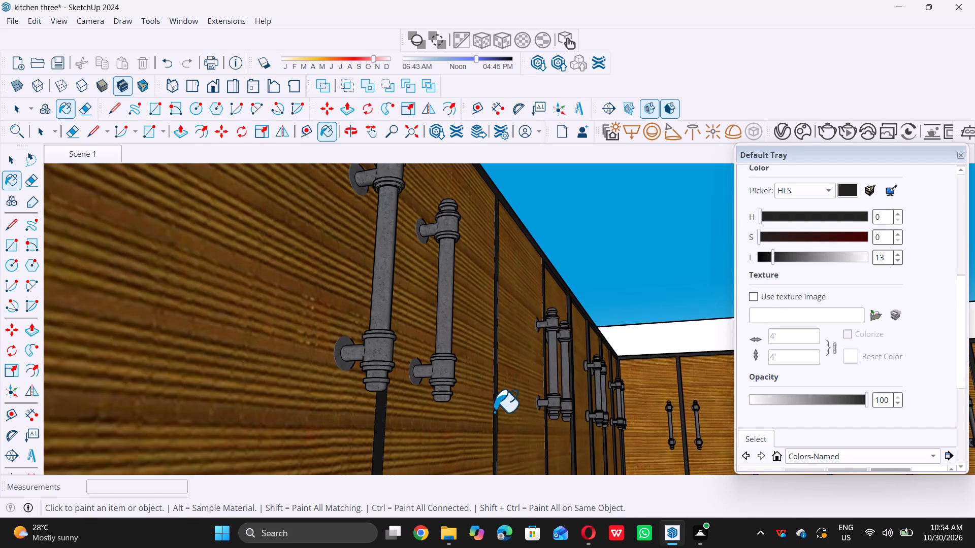
pyautogui.scroll(7, 494, 412)
pyautogui.scroll(-11, 491, 405)
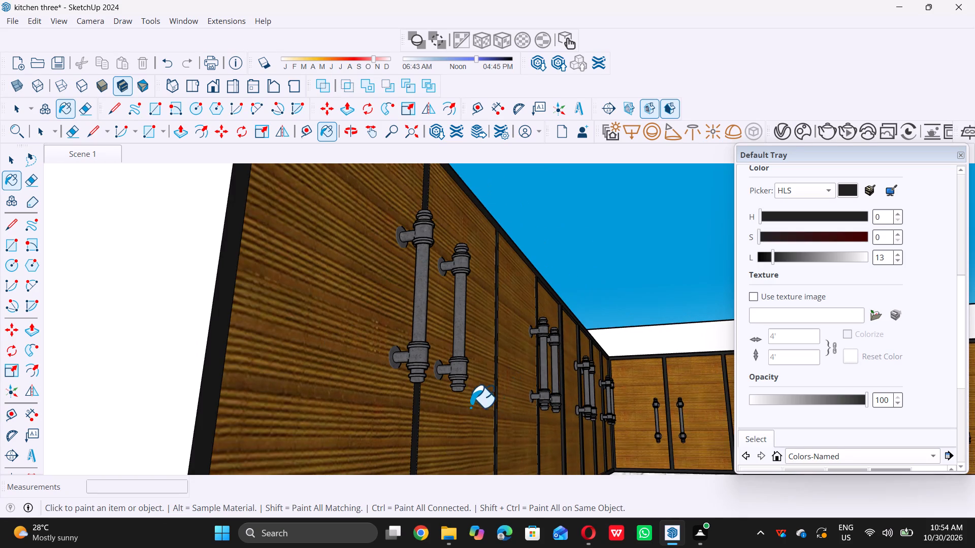
pyautogui.moveTo(333, 397); pyautogui.dragTo(5, 408, button='middle')
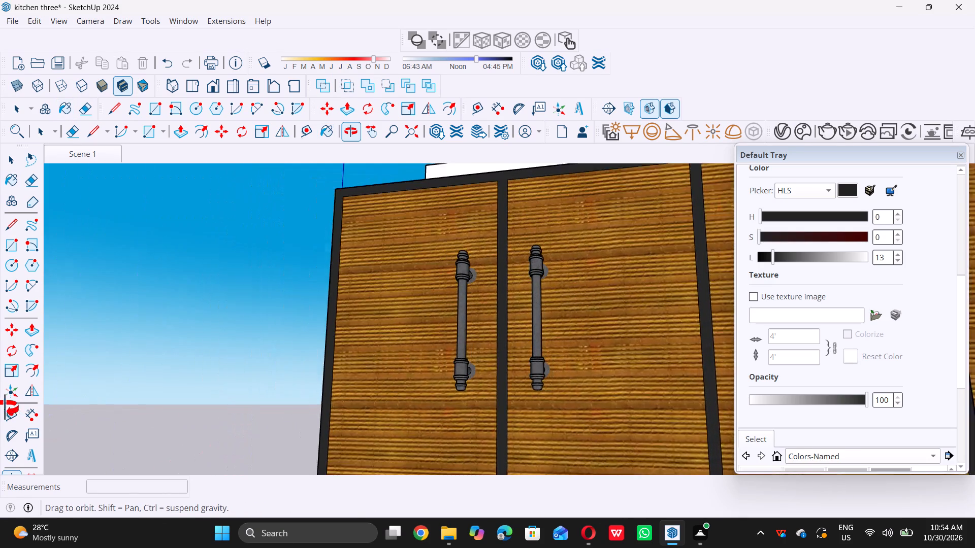
pyautogui.moveTo(5, 408); pyautogui.dragTo(0, 408, button='middle')
pyautogui.scroll(-13, 315, 385)
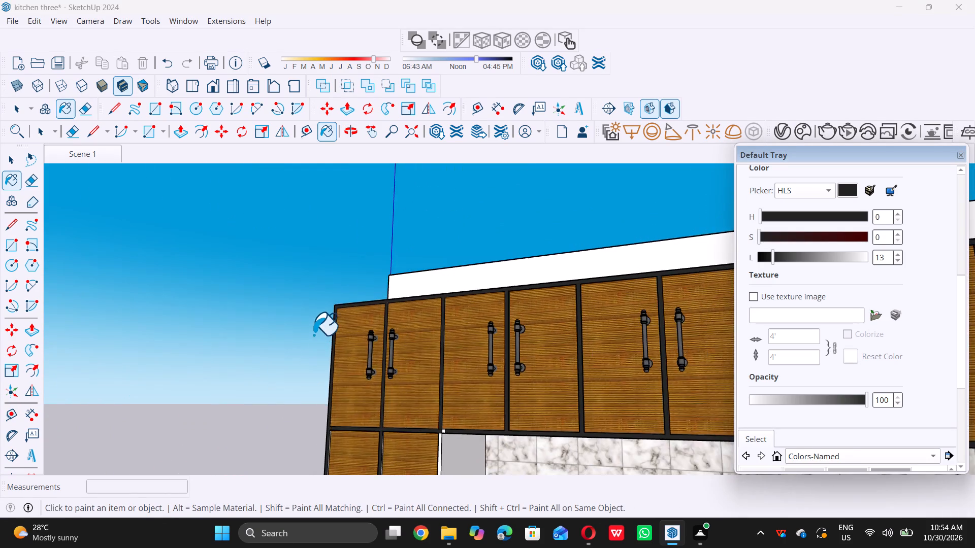
pyautogui.scroll(-5, 313, 334)
pyautogui.scroll(-8, 385, 374)
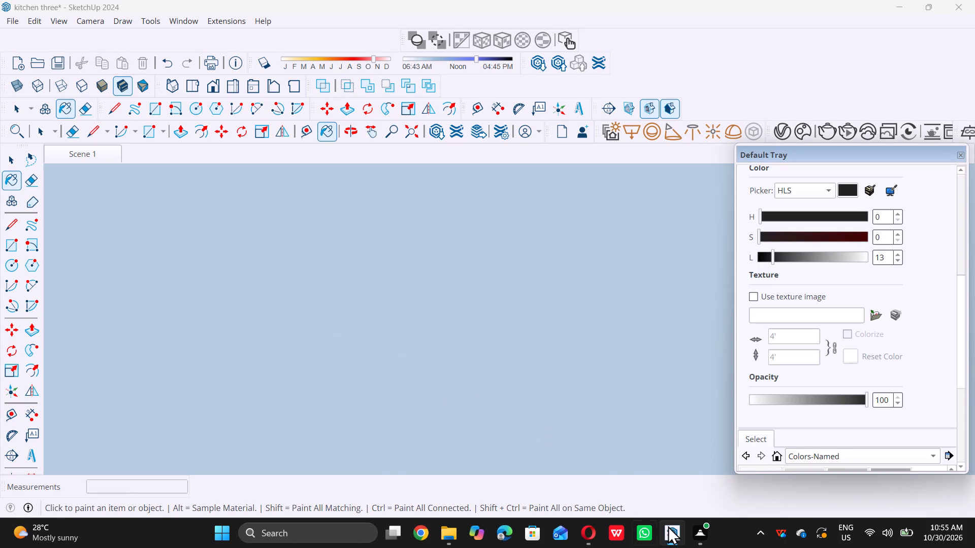
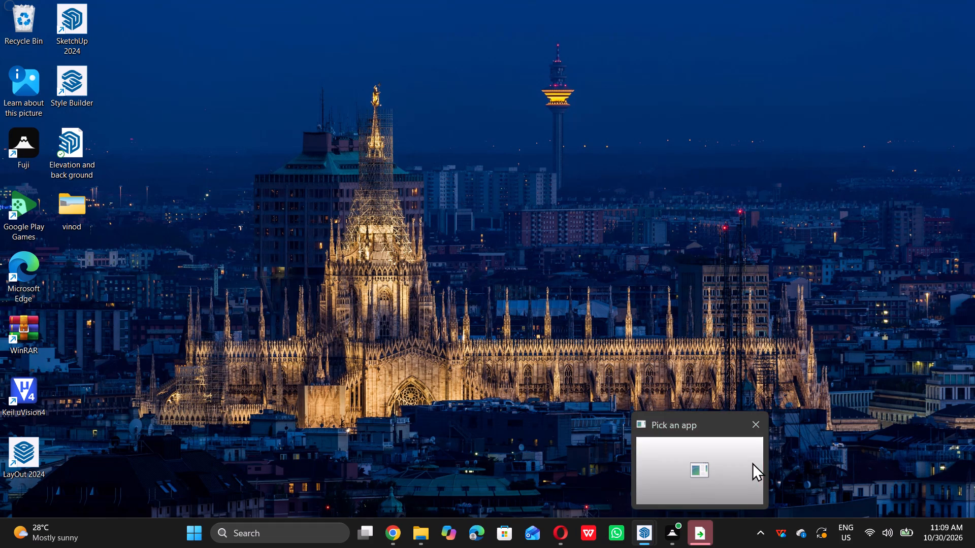
# Close the open Pick an app window to get back to the kitchen three model.
pyautogui.doubleClick(759, 421)
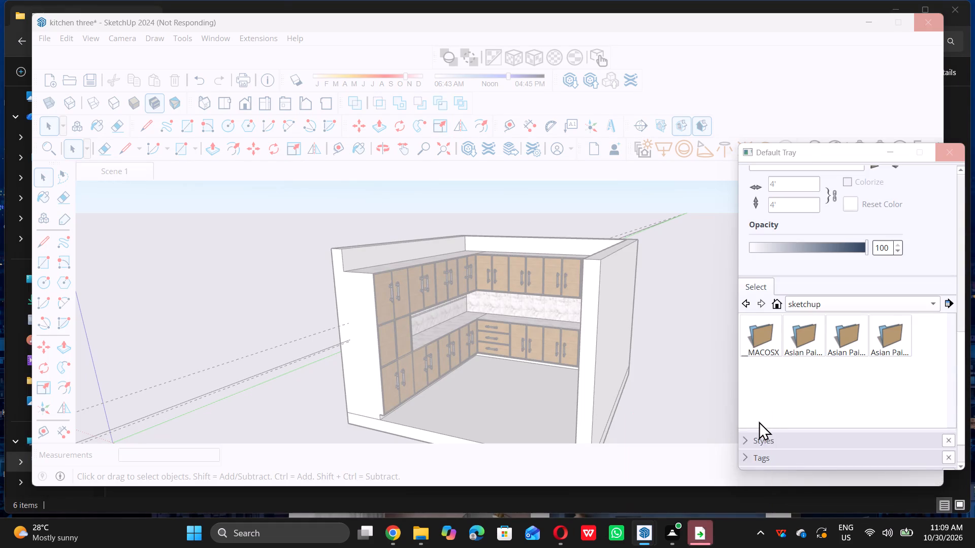
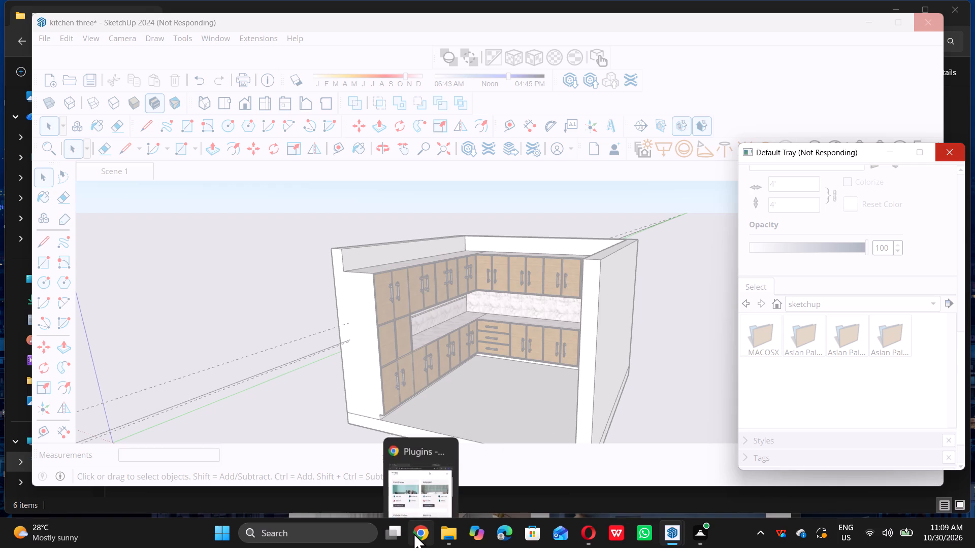
# Close the background Chrome Plugins window and the Opera update window while SketchUp is not responding.
pyautogui.doubleClick(447, 420)
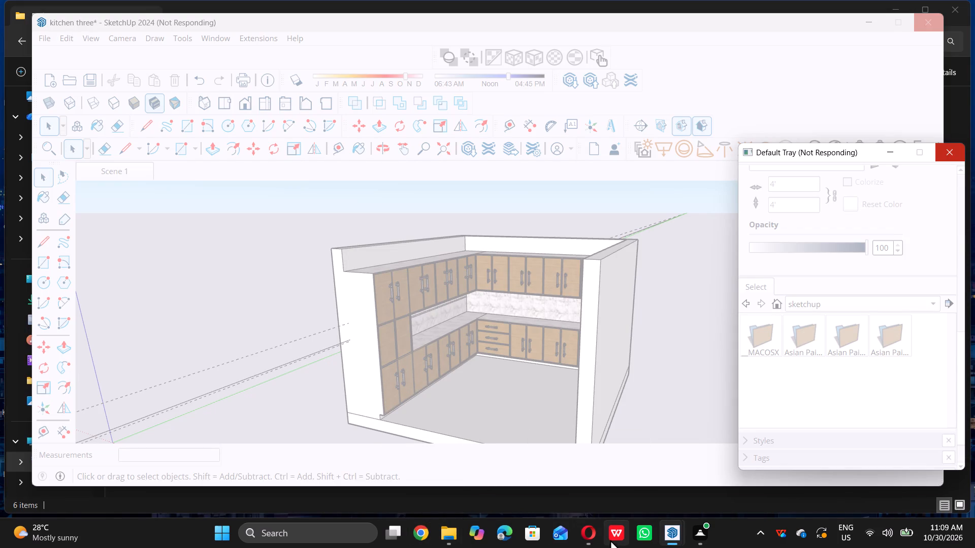
pyautogui.doubleClick(632, 422)
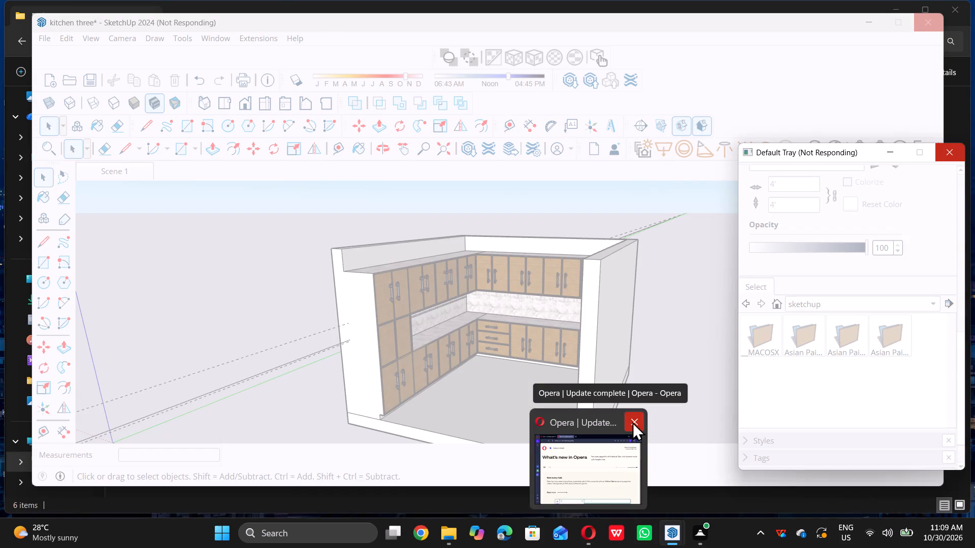
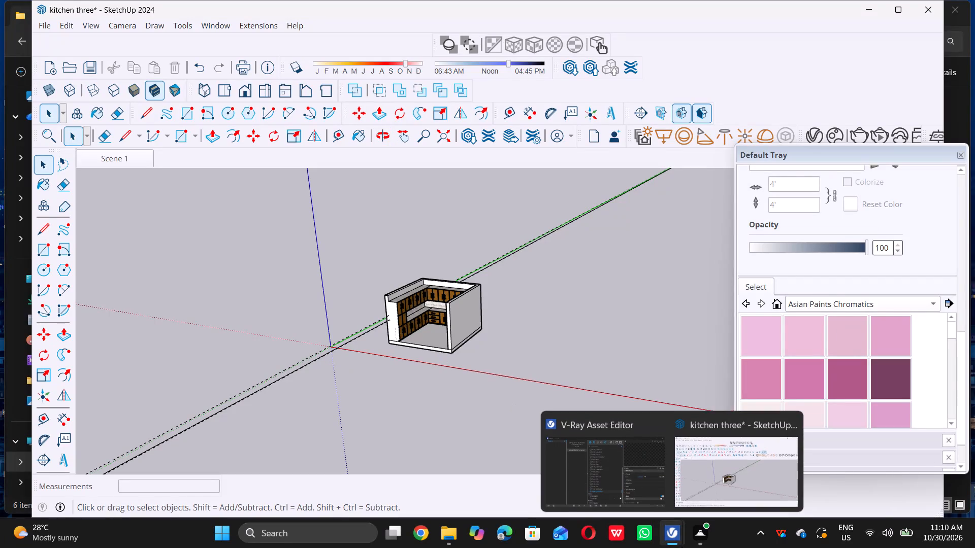
# Close the V-Ray Asset Editor window.
pyautogui.doubleClick(658, 421)
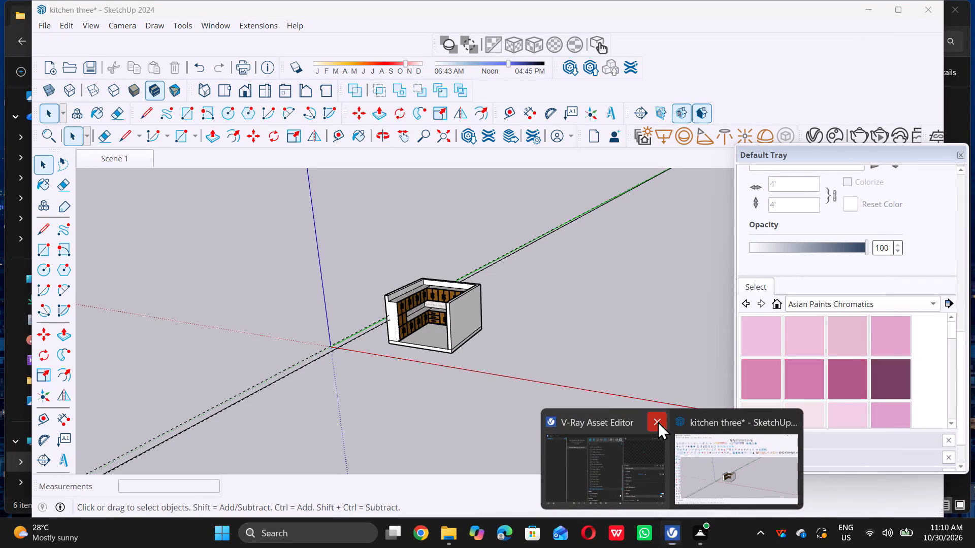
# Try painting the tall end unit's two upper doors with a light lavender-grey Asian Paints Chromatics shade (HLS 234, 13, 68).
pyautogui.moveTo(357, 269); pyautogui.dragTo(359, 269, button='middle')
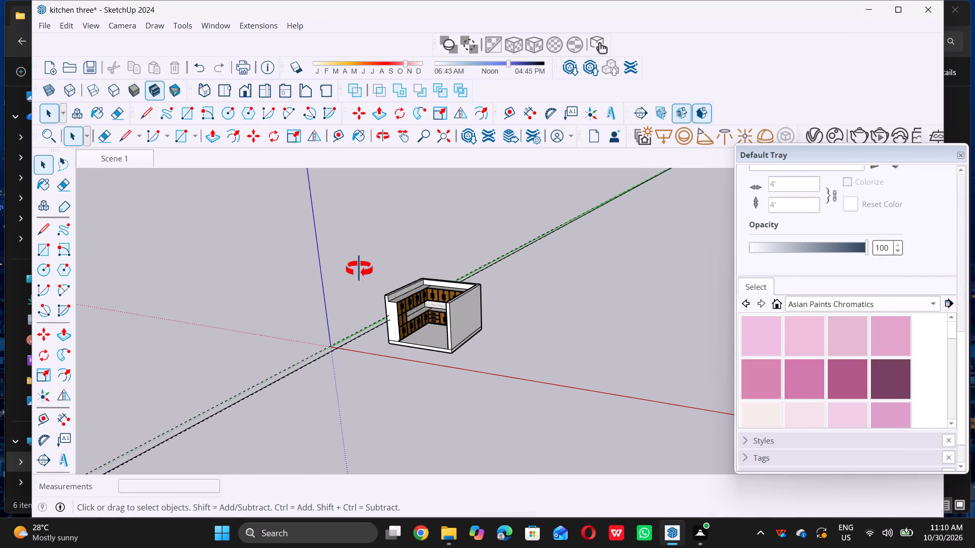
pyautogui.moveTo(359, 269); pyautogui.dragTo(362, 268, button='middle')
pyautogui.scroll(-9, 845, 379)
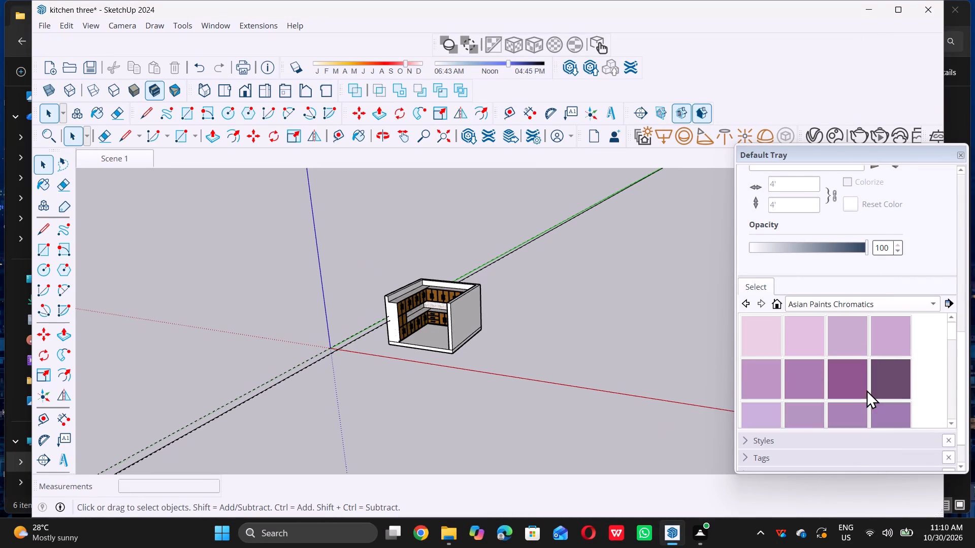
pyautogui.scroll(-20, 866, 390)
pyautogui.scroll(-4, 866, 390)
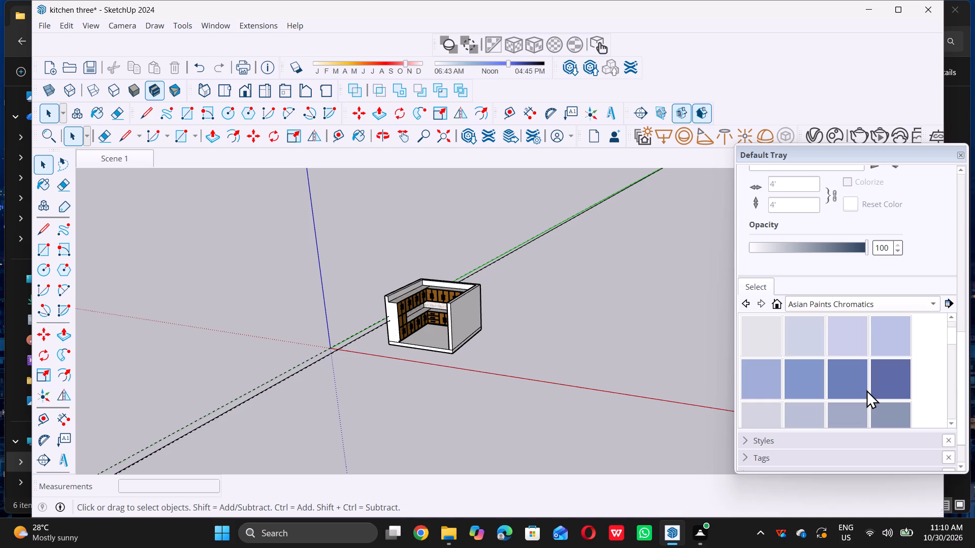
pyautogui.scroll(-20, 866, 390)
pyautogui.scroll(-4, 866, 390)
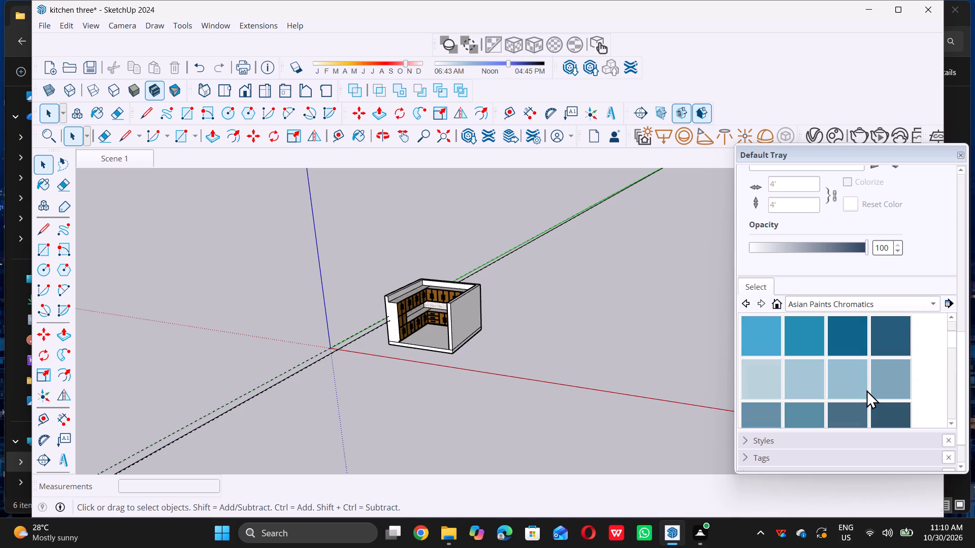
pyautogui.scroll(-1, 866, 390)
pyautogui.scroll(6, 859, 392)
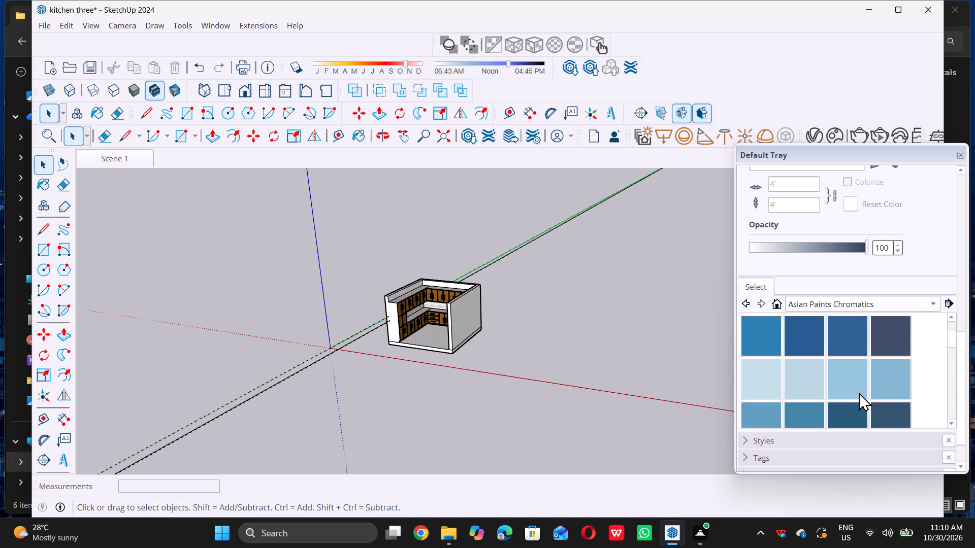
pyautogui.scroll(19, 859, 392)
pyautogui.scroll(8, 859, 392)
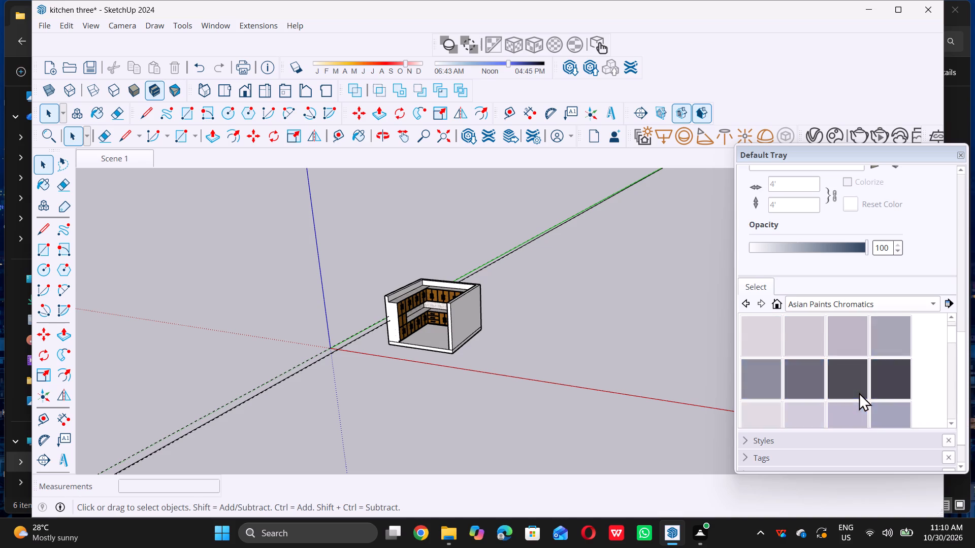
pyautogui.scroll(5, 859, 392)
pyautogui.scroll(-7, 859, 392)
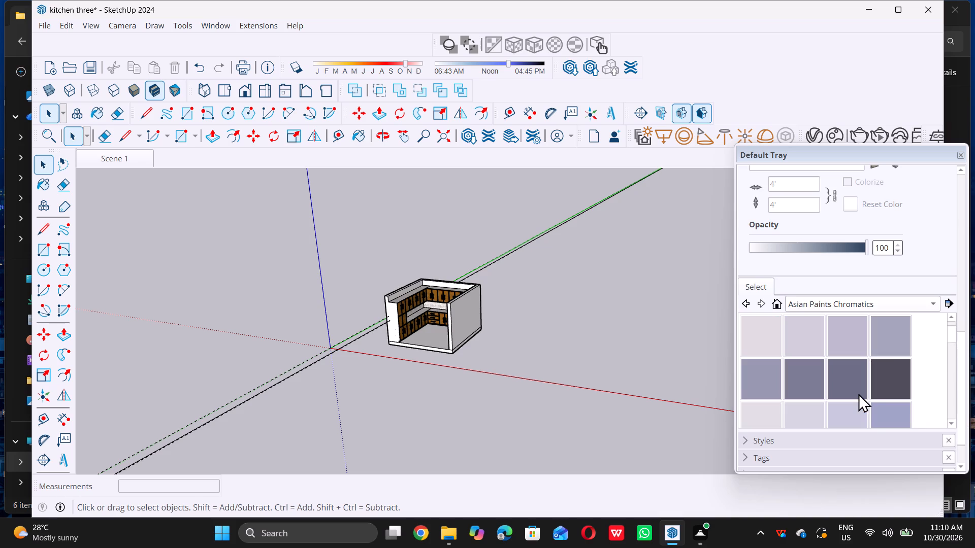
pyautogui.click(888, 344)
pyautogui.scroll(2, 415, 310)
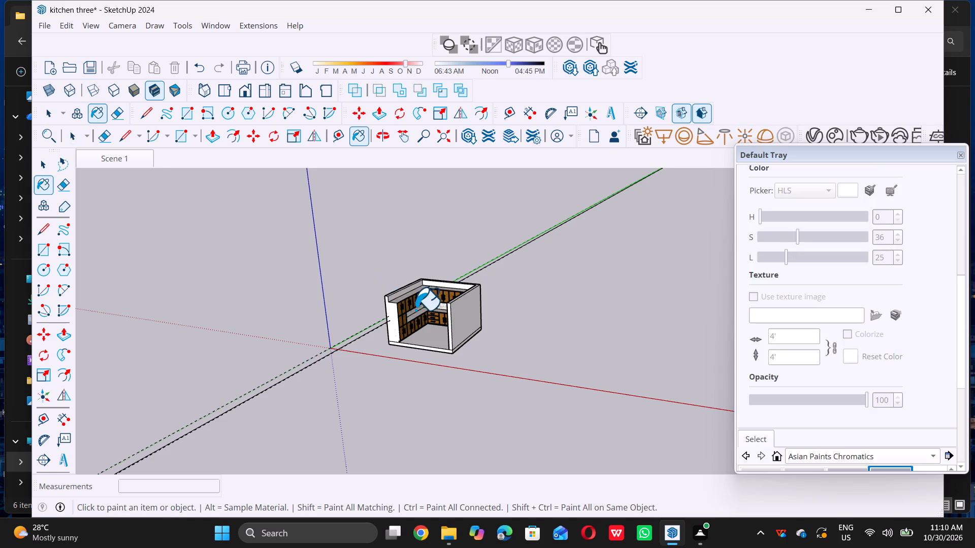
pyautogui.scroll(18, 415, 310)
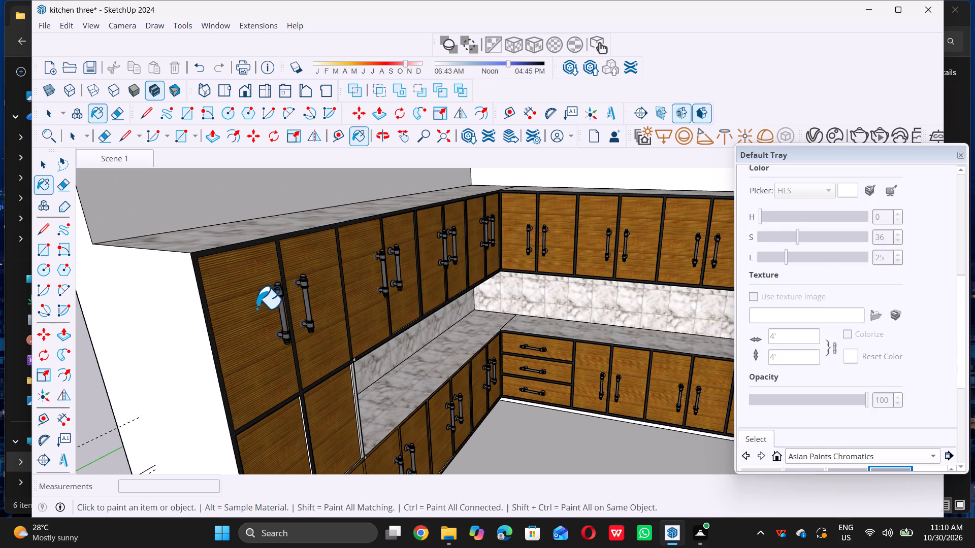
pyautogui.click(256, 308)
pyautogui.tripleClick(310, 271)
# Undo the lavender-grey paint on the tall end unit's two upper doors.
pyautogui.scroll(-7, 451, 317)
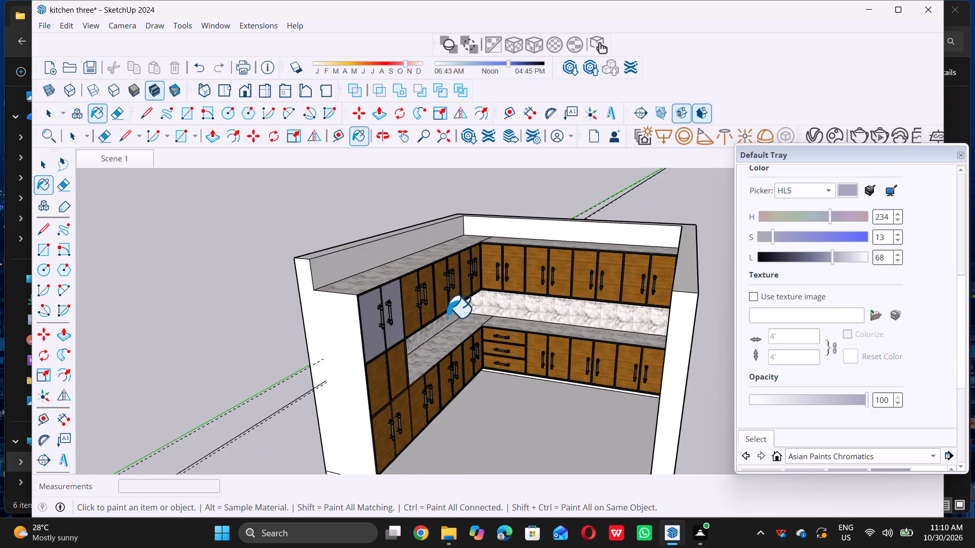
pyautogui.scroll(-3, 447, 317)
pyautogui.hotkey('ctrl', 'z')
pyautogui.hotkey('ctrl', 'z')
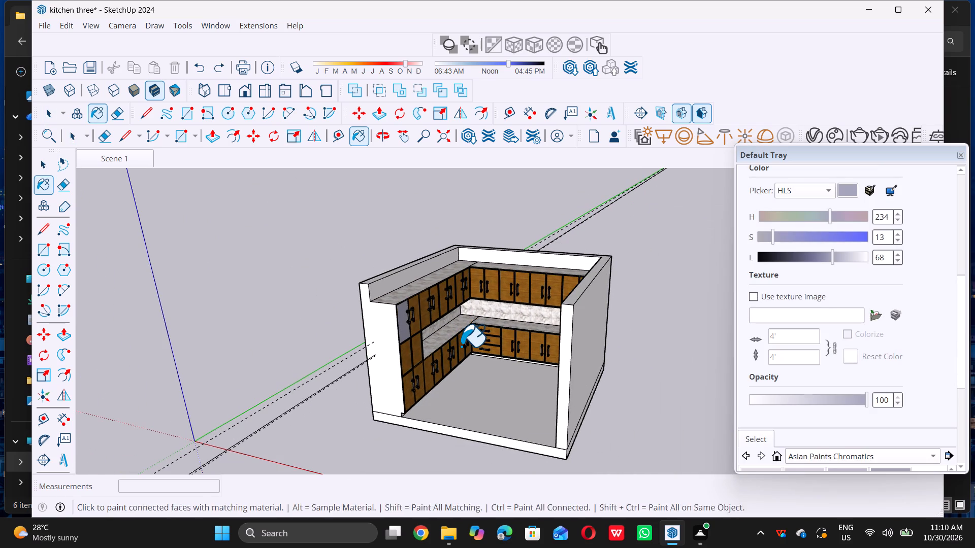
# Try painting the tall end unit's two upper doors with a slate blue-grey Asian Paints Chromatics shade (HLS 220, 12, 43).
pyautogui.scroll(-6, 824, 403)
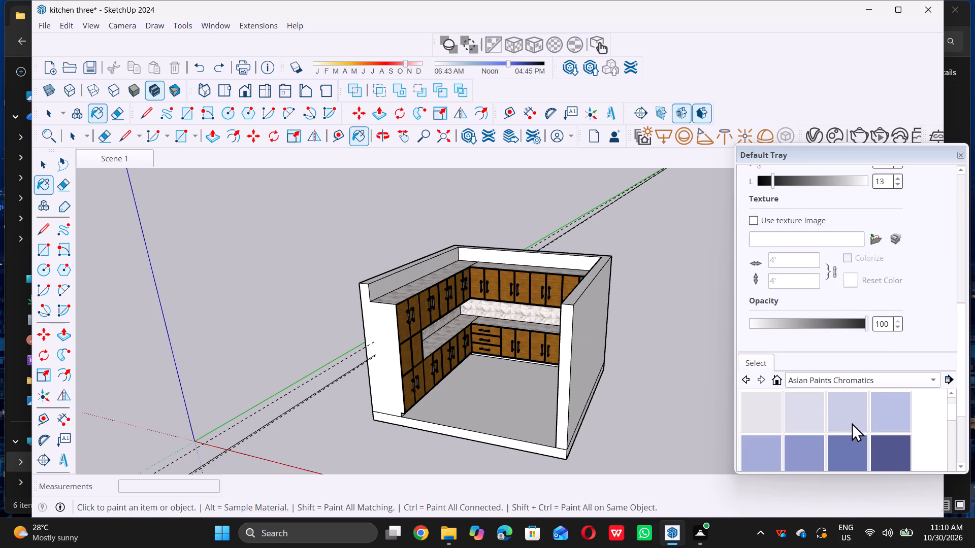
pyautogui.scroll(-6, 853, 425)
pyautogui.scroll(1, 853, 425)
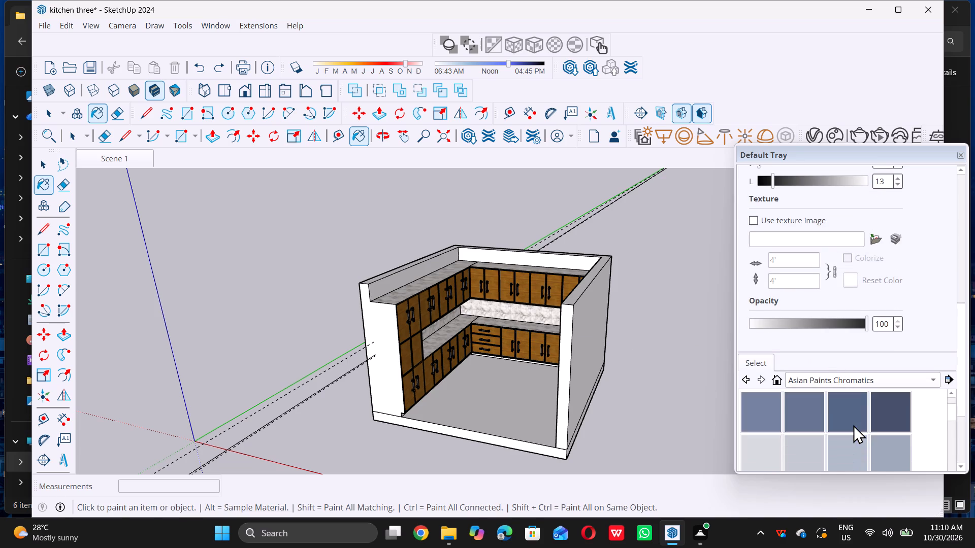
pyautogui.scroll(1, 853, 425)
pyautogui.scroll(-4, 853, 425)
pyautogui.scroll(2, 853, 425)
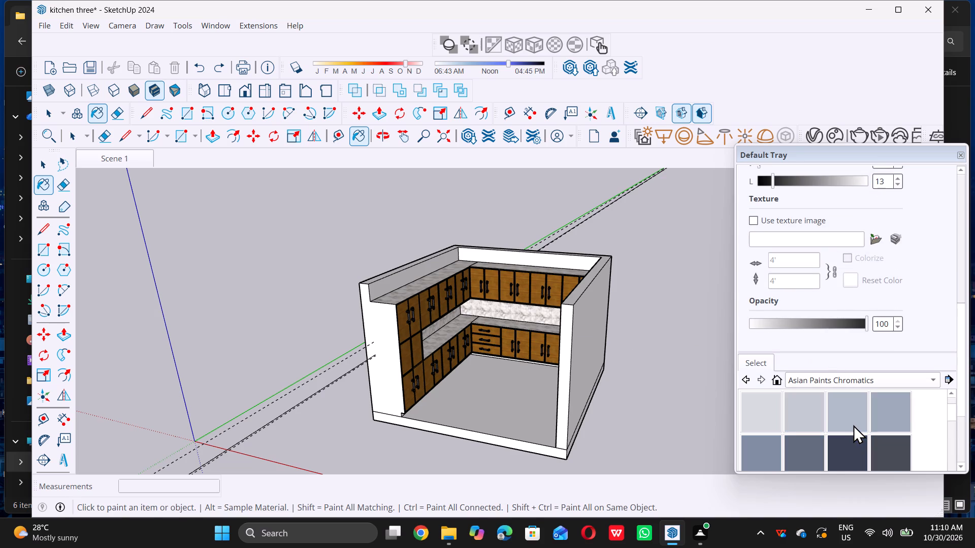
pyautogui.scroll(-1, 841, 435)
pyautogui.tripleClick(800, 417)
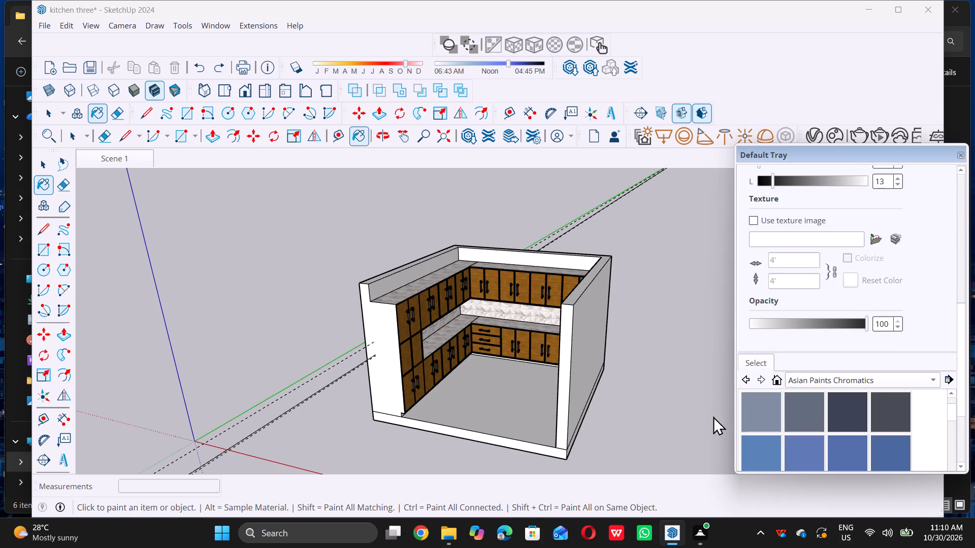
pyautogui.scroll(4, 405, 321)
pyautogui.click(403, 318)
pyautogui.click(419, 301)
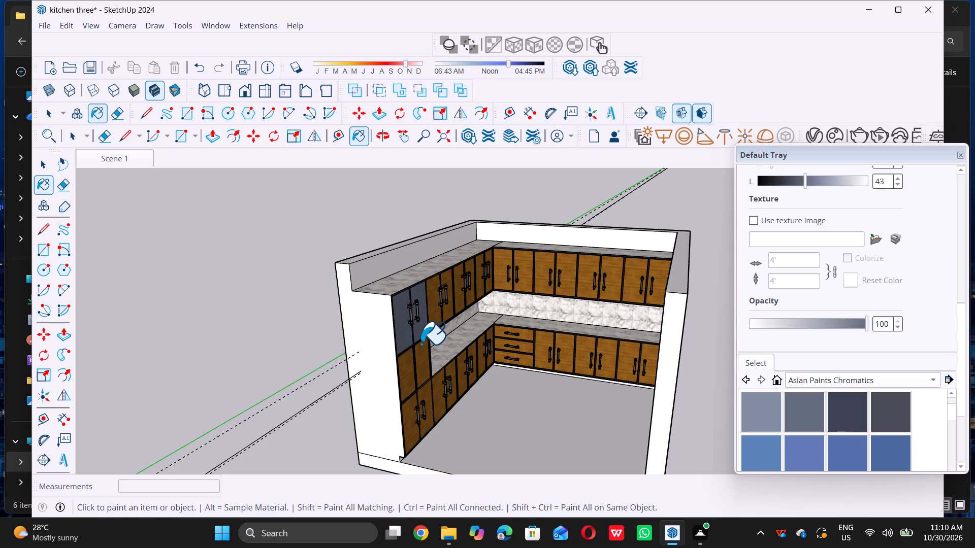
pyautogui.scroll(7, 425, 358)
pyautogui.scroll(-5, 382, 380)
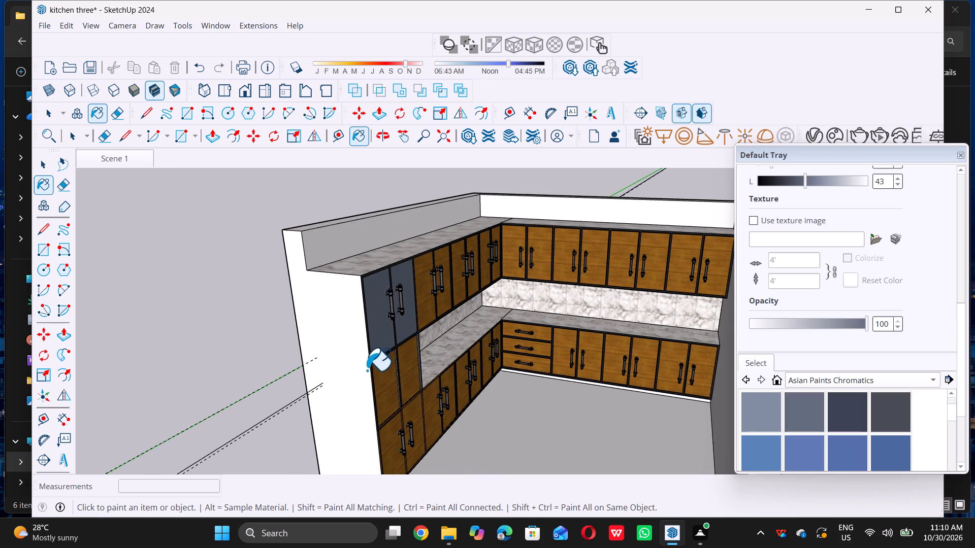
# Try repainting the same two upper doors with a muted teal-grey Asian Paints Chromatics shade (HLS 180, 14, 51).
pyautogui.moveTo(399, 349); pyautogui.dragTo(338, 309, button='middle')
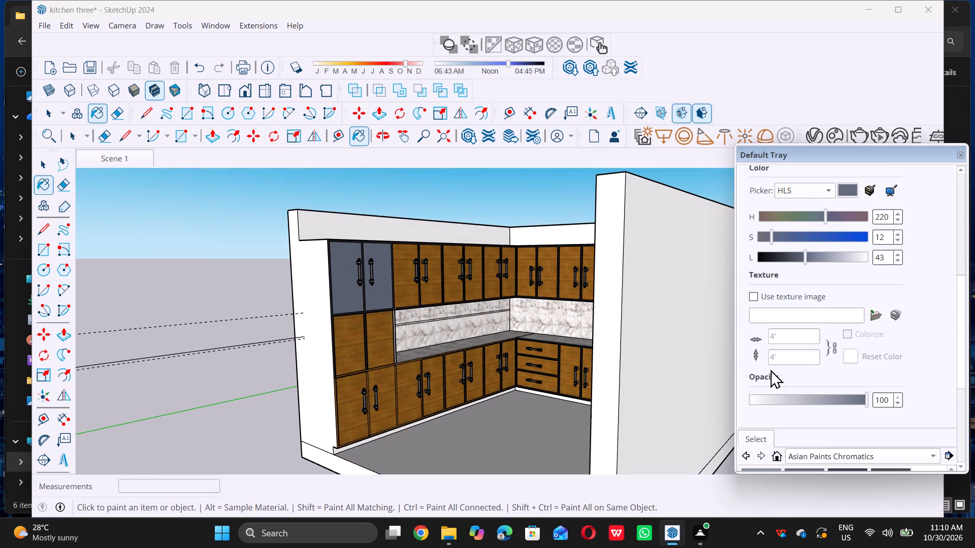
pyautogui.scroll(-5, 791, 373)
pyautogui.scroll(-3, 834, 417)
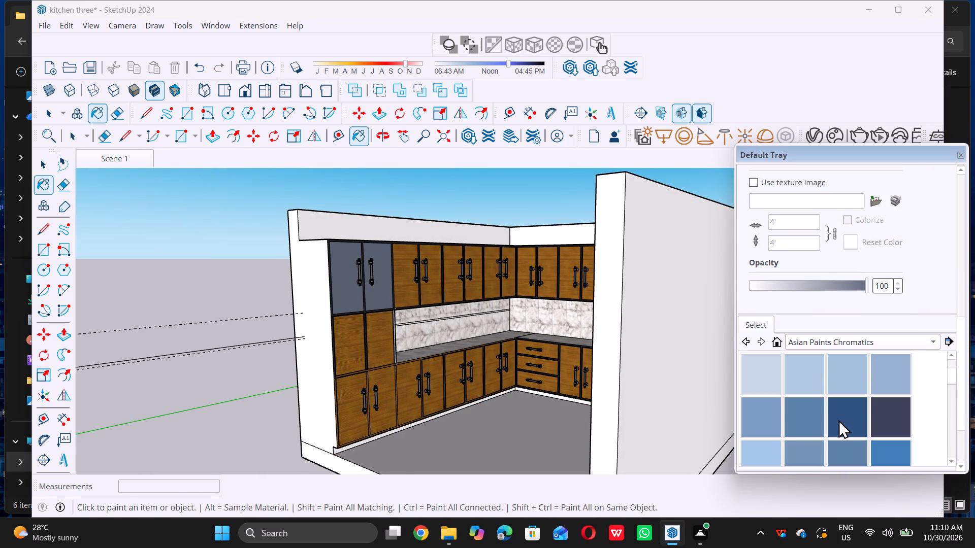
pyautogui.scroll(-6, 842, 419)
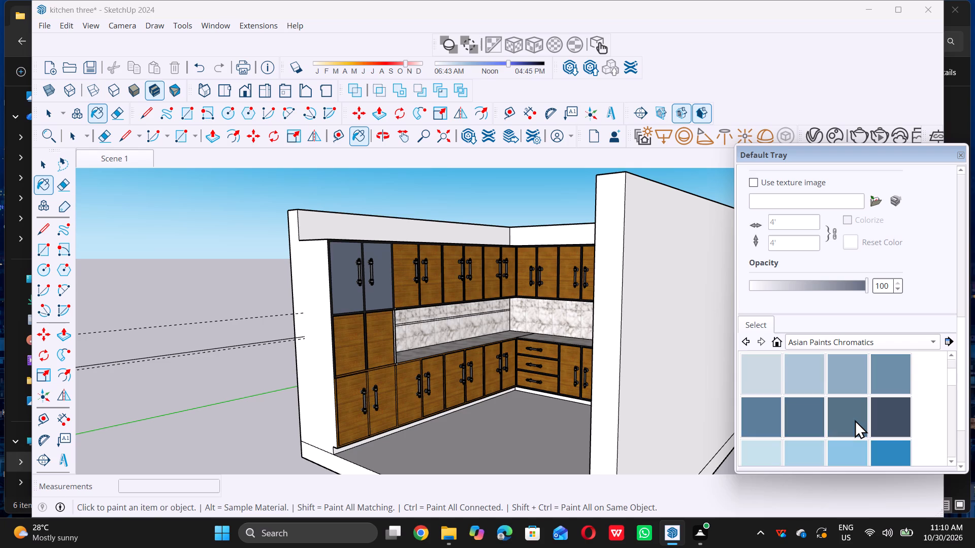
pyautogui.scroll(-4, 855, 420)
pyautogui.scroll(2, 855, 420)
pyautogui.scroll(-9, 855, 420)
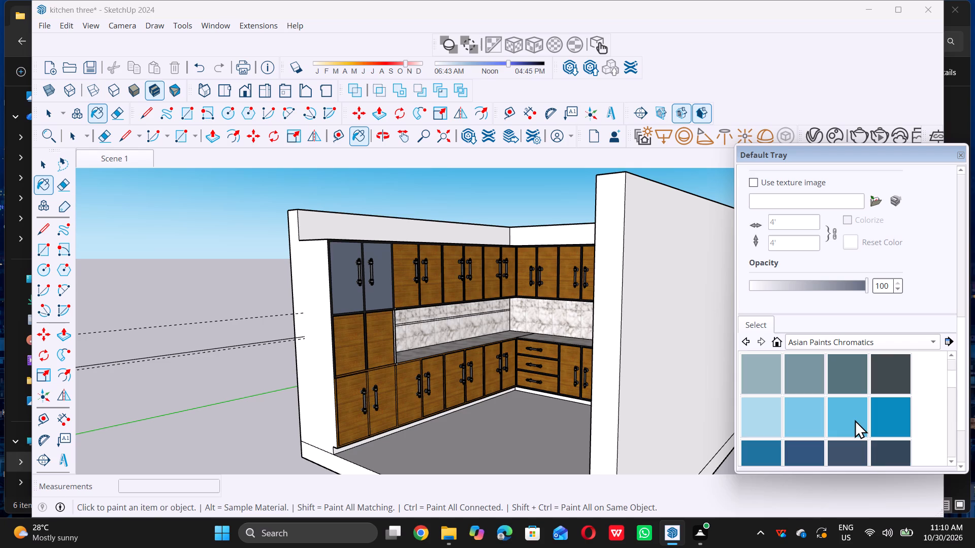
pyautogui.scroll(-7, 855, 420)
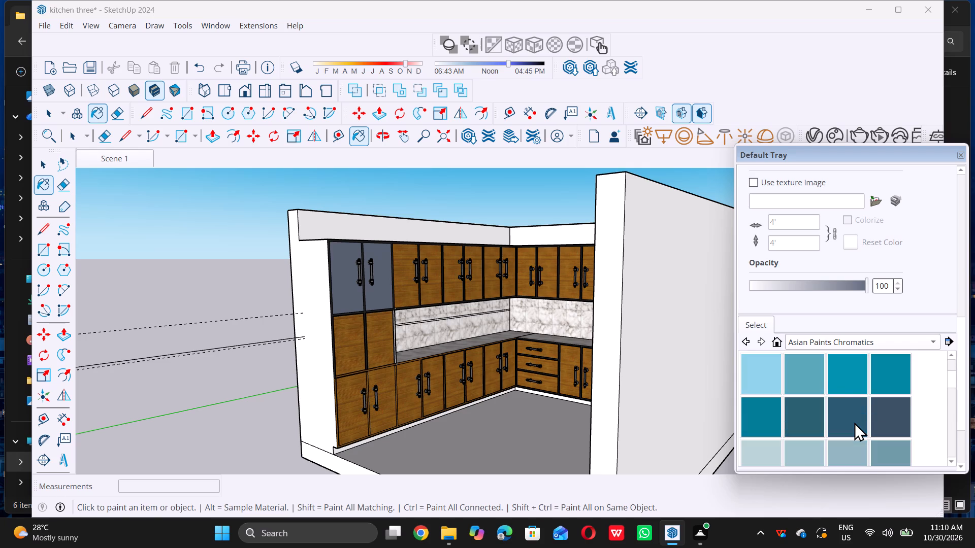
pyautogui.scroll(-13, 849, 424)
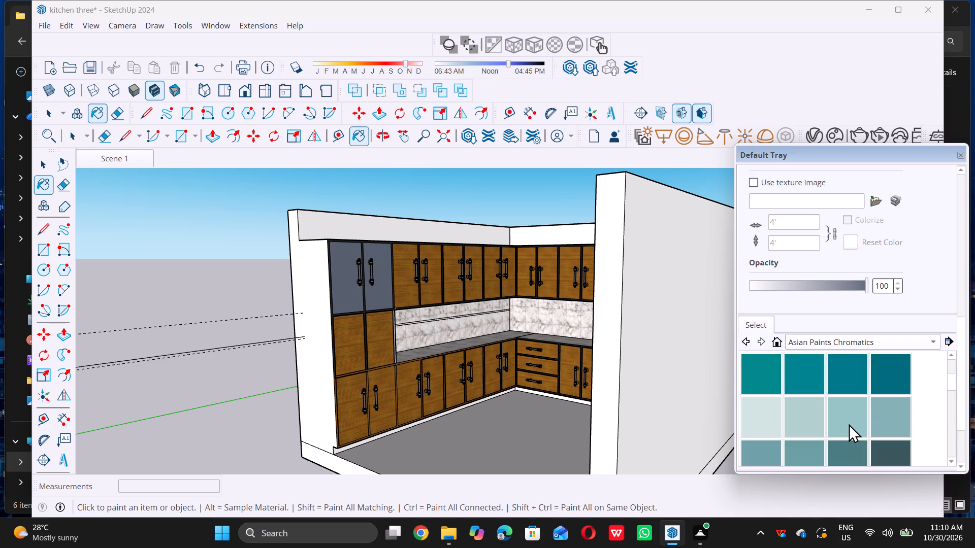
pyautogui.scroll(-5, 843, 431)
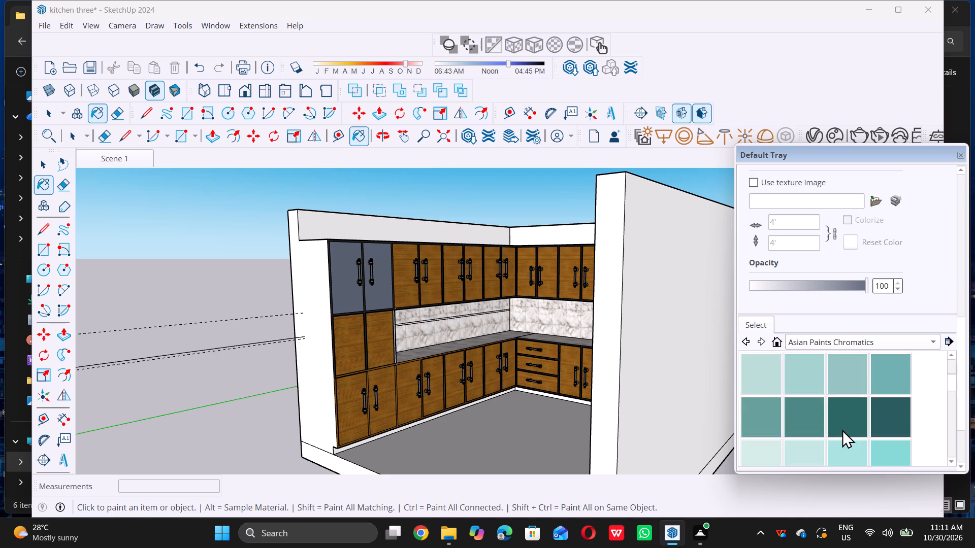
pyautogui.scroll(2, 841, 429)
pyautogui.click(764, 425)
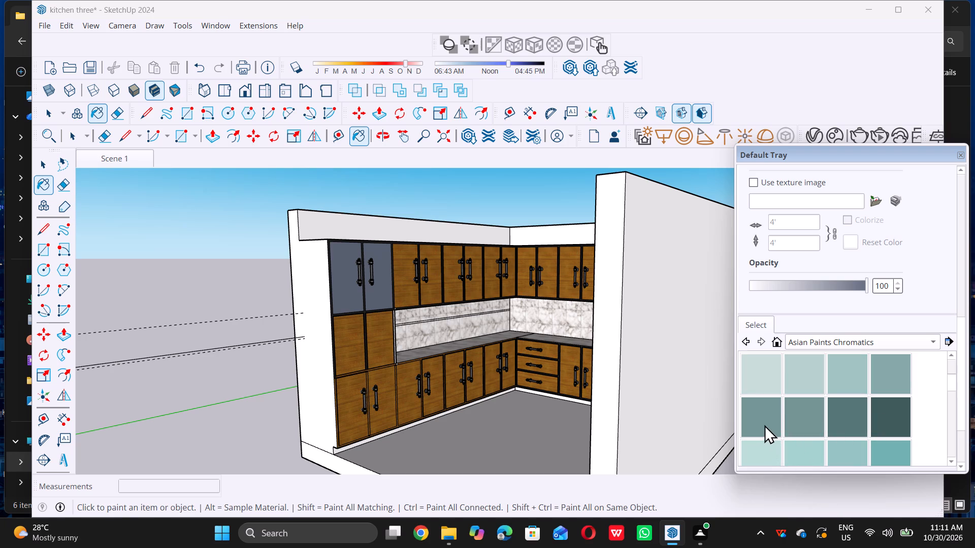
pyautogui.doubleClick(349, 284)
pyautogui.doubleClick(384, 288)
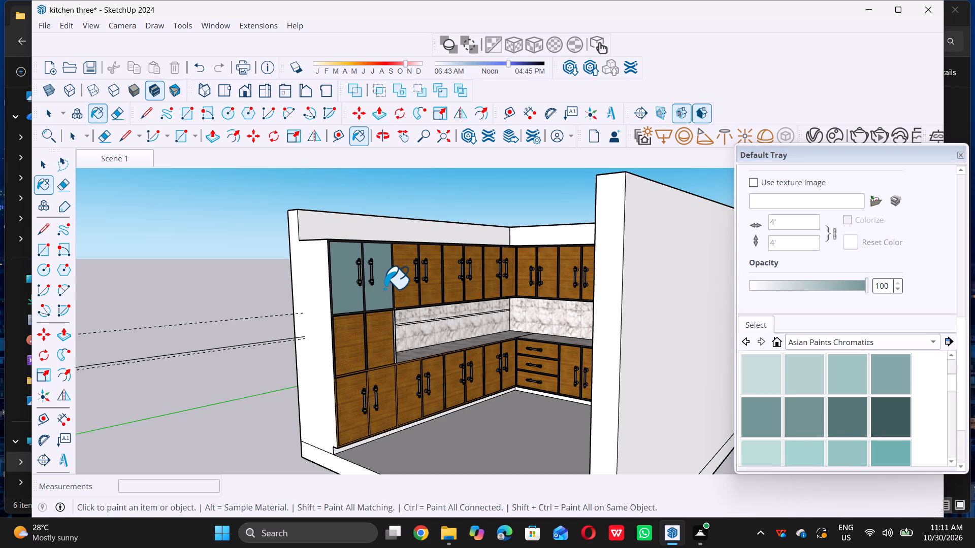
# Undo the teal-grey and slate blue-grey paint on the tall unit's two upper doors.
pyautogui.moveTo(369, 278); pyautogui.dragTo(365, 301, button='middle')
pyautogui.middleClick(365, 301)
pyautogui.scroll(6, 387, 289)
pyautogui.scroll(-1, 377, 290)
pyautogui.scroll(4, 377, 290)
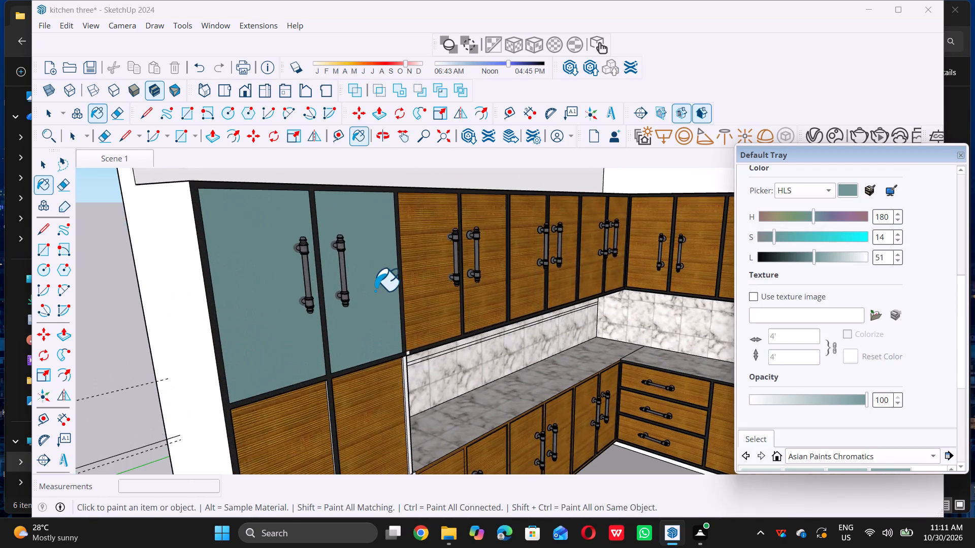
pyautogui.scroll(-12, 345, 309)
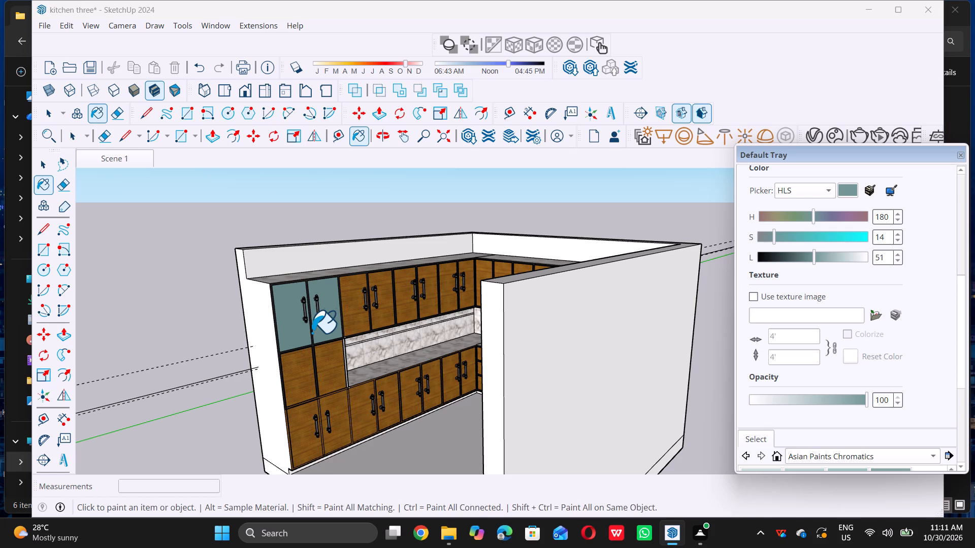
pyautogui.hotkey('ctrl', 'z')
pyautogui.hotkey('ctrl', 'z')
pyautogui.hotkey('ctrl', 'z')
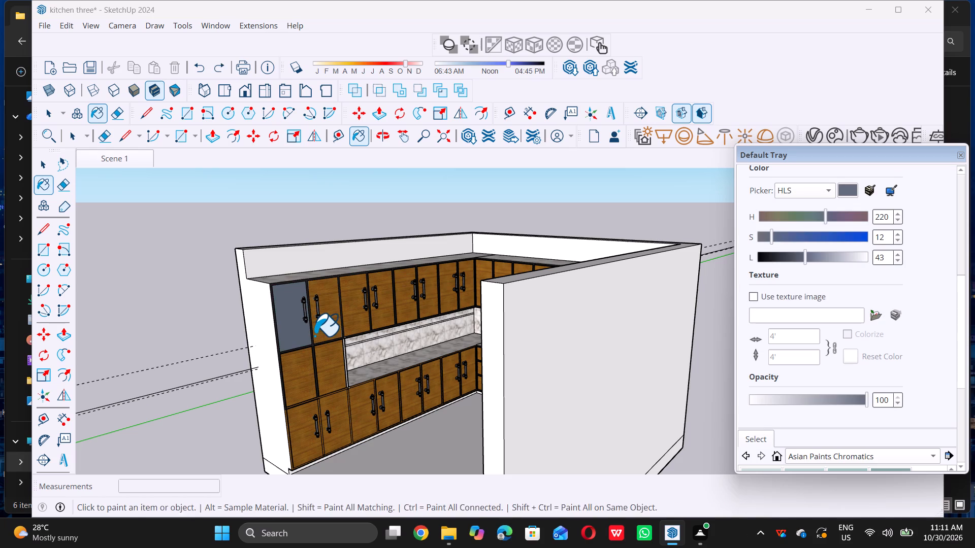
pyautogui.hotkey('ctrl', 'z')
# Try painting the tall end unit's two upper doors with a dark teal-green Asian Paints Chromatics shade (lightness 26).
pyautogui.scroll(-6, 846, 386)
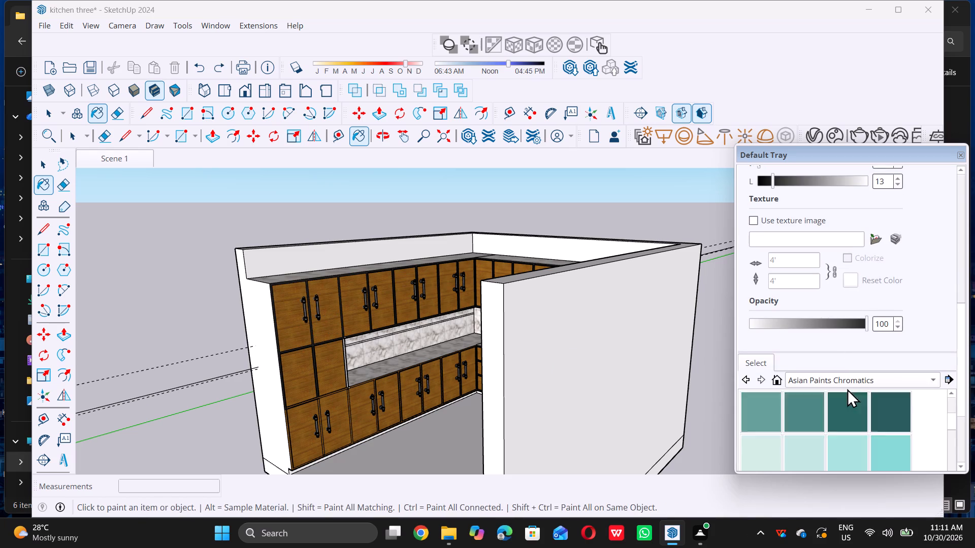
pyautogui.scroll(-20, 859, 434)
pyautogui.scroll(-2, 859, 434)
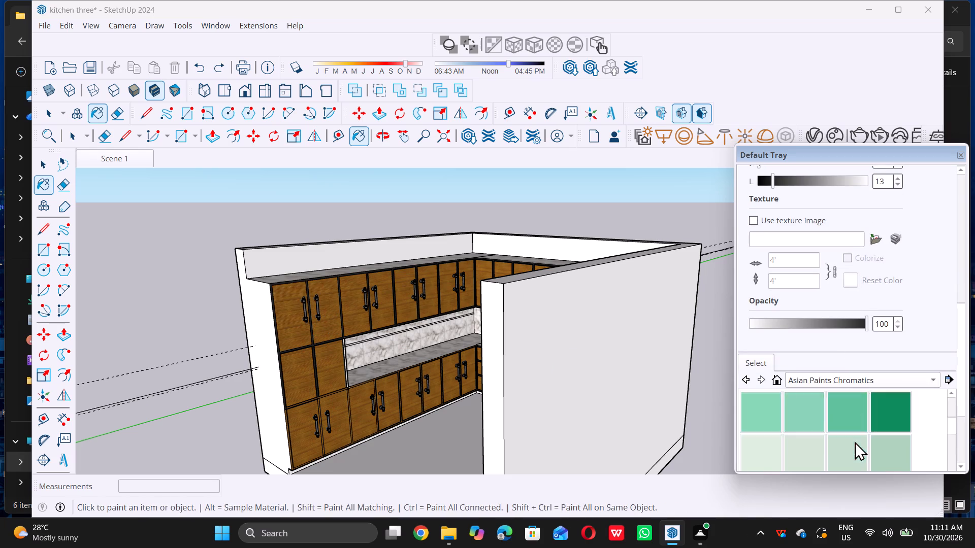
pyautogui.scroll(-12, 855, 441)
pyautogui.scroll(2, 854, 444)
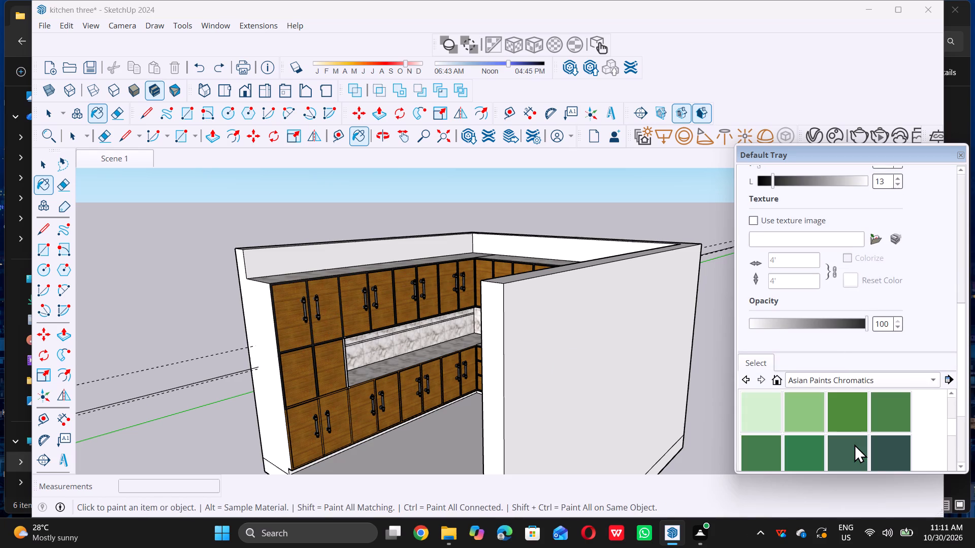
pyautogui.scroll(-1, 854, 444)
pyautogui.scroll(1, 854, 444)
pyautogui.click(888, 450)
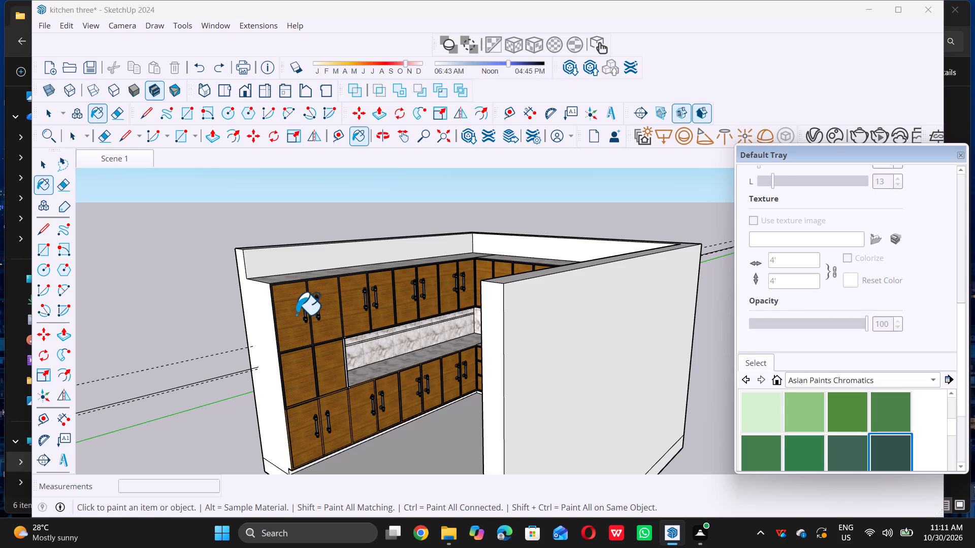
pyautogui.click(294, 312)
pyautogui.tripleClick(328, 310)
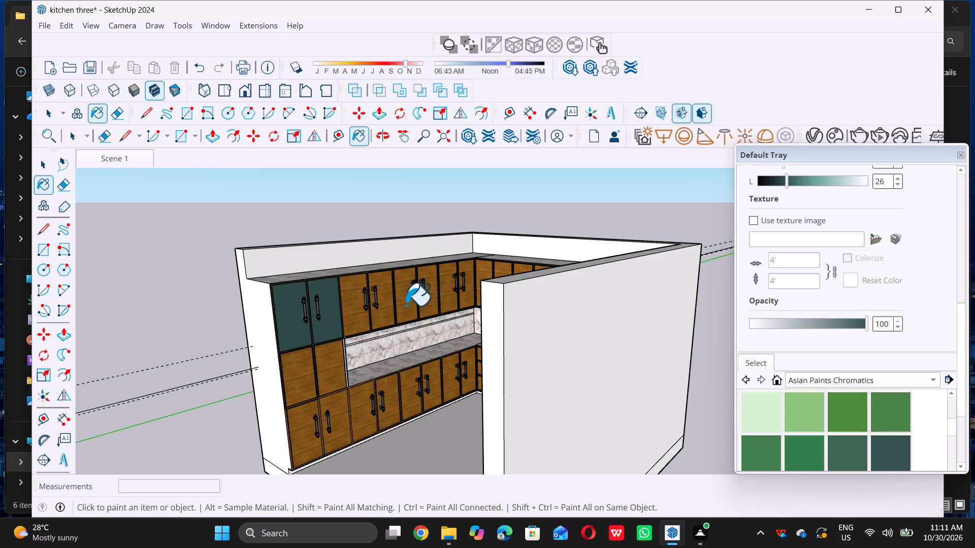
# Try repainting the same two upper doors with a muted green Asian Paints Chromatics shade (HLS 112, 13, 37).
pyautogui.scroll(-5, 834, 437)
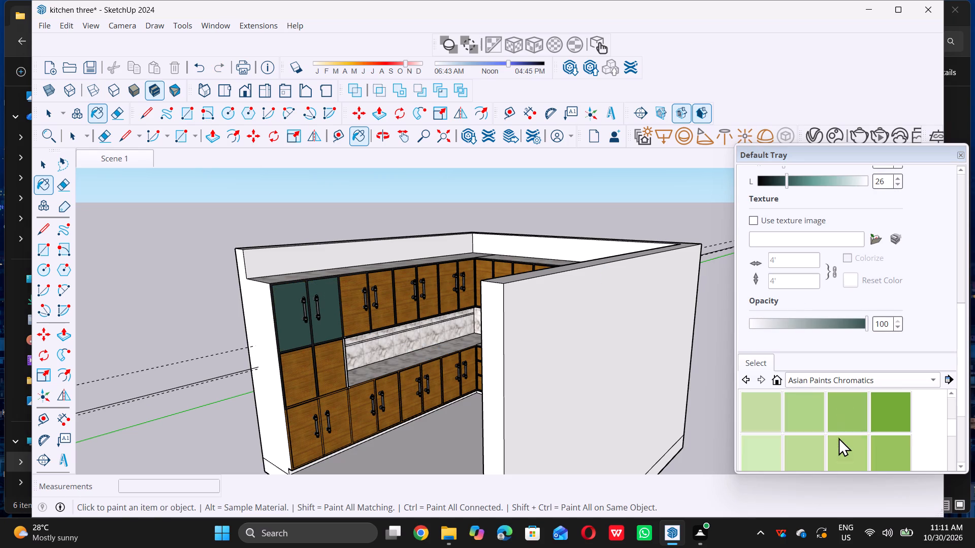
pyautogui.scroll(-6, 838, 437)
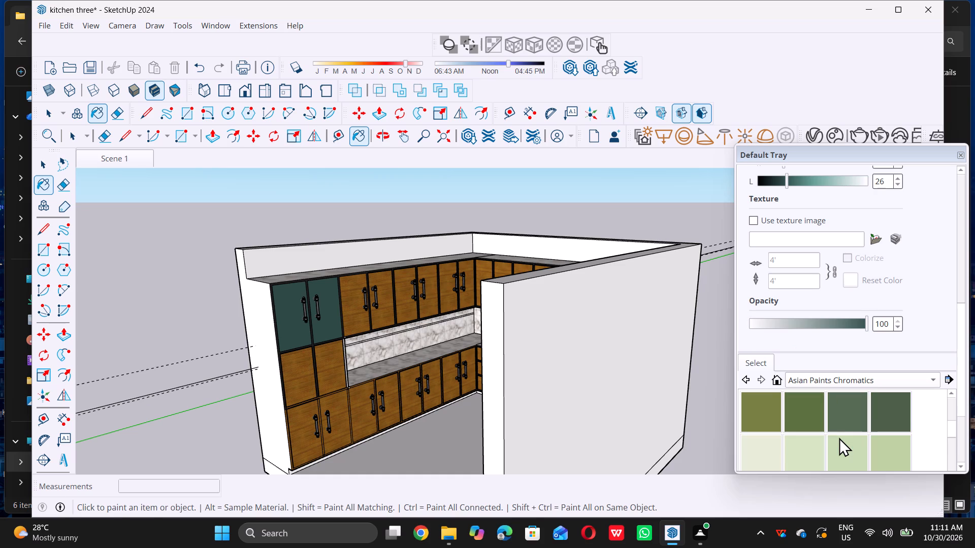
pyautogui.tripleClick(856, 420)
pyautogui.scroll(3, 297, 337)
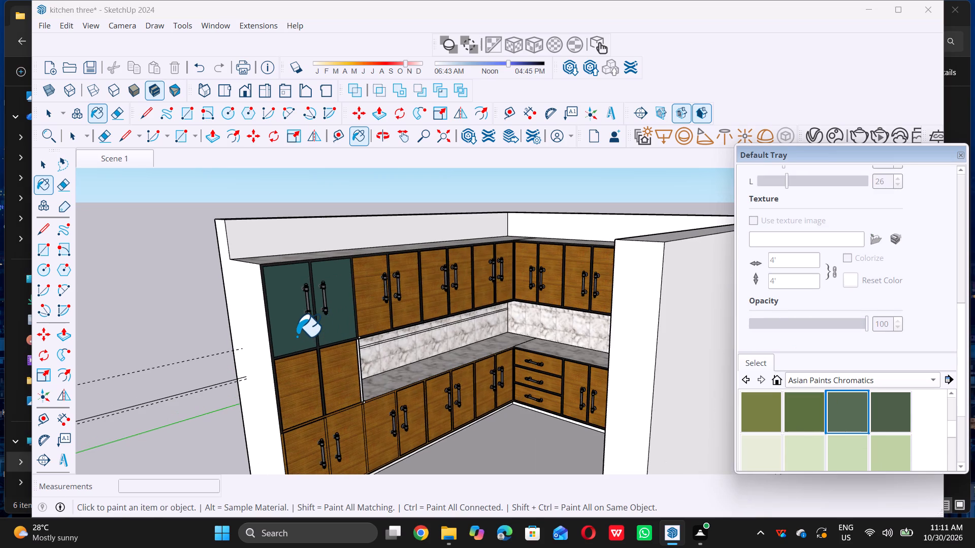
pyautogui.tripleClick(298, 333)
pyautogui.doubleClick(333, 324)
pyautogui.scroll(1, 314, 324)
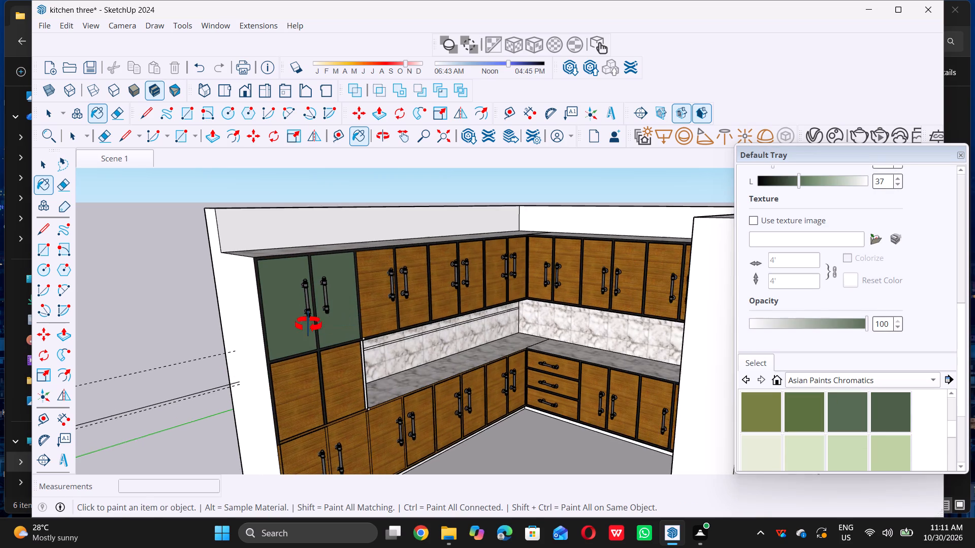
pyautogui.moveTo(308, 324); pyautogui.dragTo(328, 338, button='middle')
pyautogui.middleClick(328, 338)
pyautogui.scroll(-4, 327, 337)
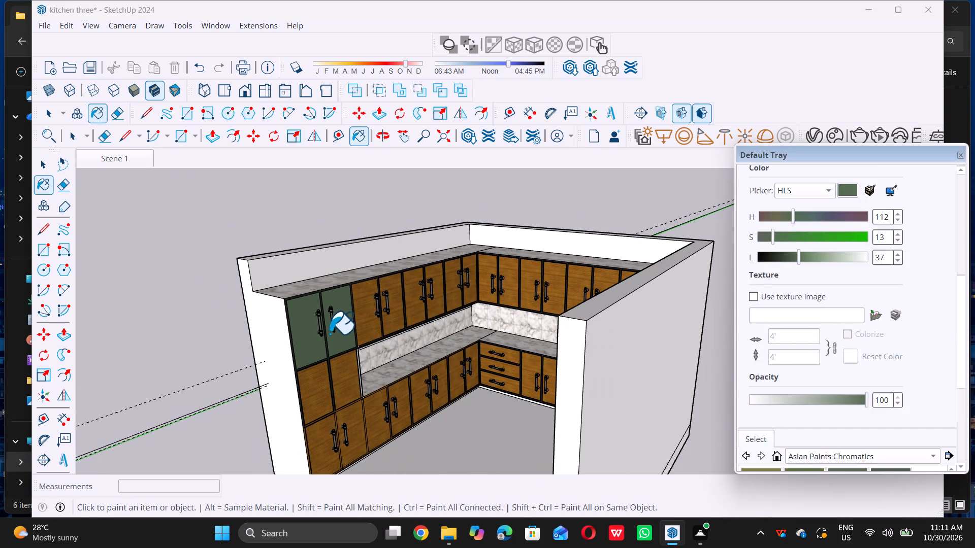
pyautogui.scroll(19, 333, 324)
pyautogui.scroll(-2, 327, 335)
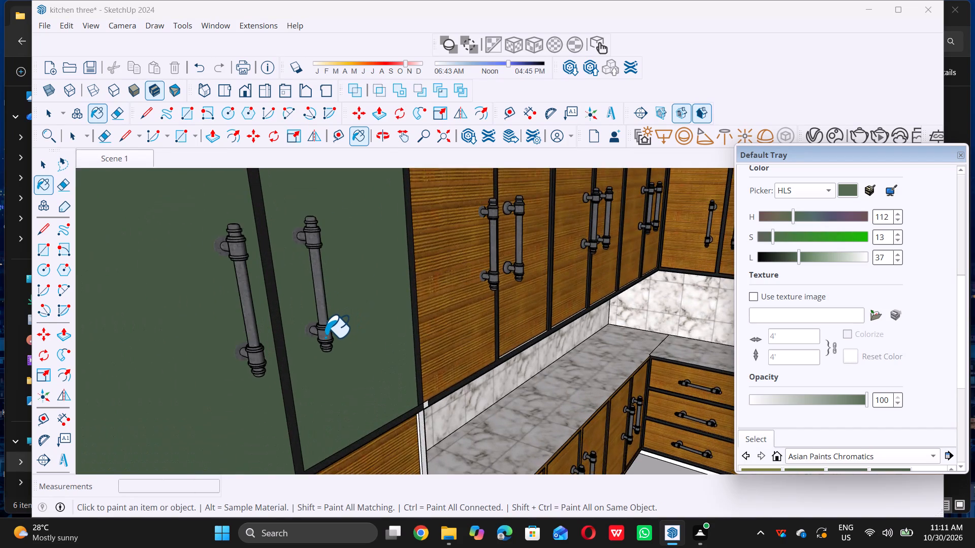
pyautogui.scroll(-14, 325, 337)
# Browse the Asian Paints Chromatics swatches from the greens through the olives, beiges and browns to the oranges.
pyautogui.scroll(-6, 824, 423)
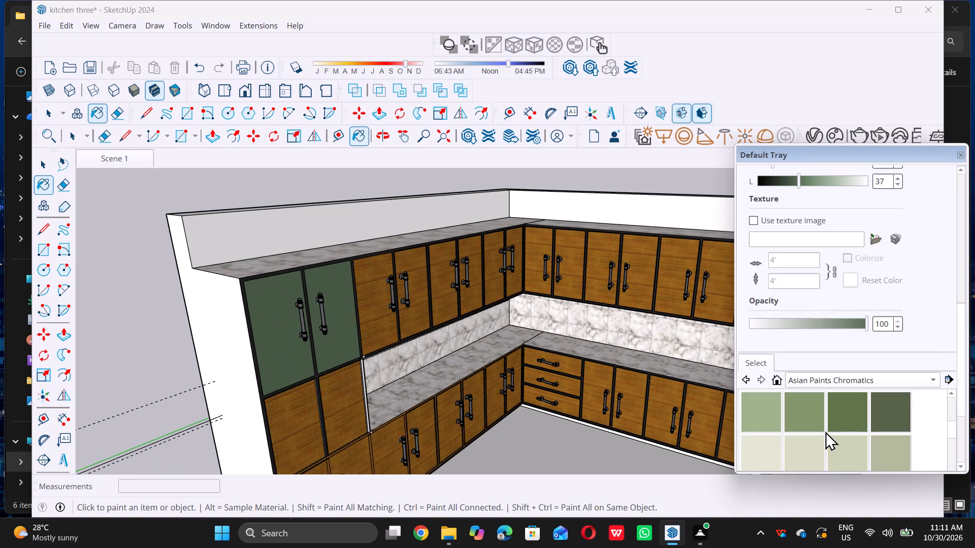
pyautogui.scroll(-15, 825, 431)
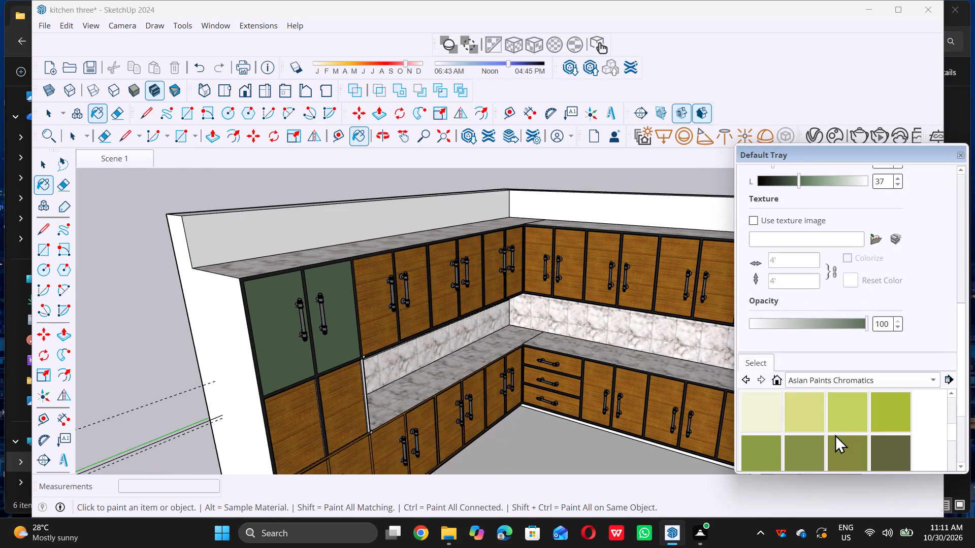
pyautogui.scroll(-7, 835, 436)
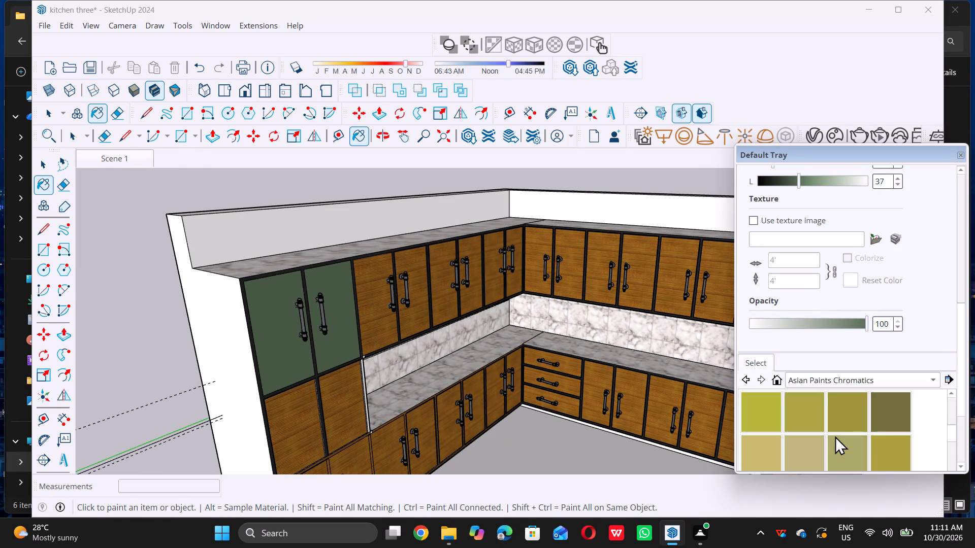
pyautogui.scroll(-11, 835, 436)
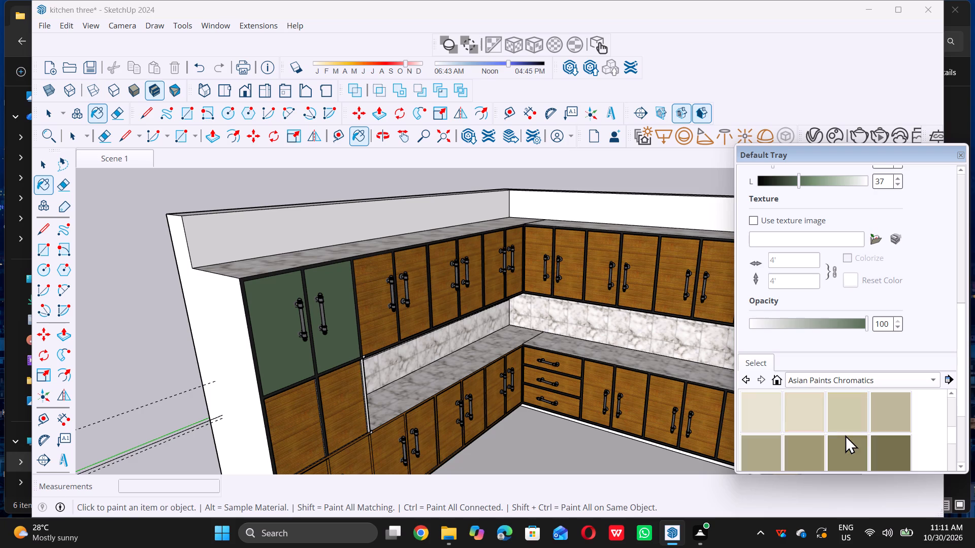
pyautogui.scroll(-8, 845, 435)
pyautogui.scroll(4, 842, 438)
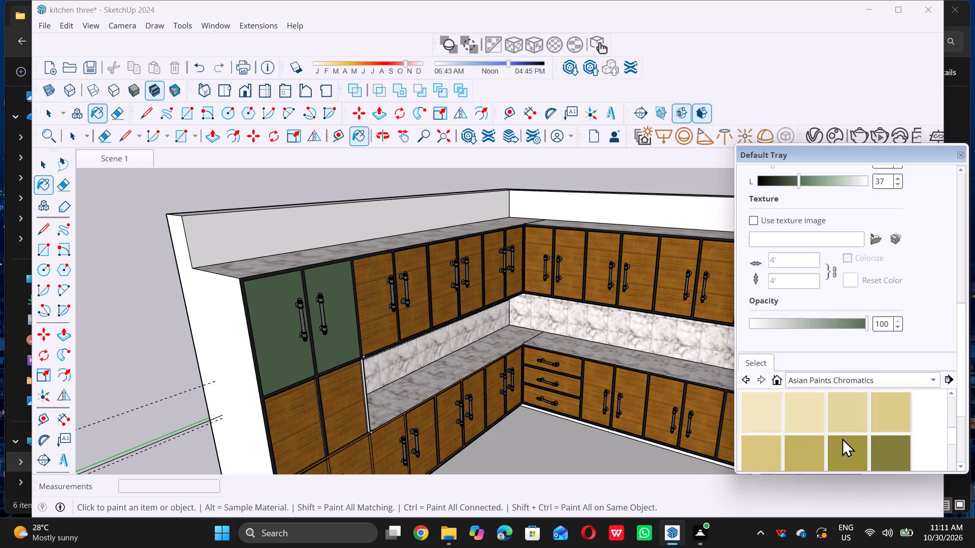
pyautogui.scroll(4, 842, 438)
pyautogui.scroll(-2, 847, 432)
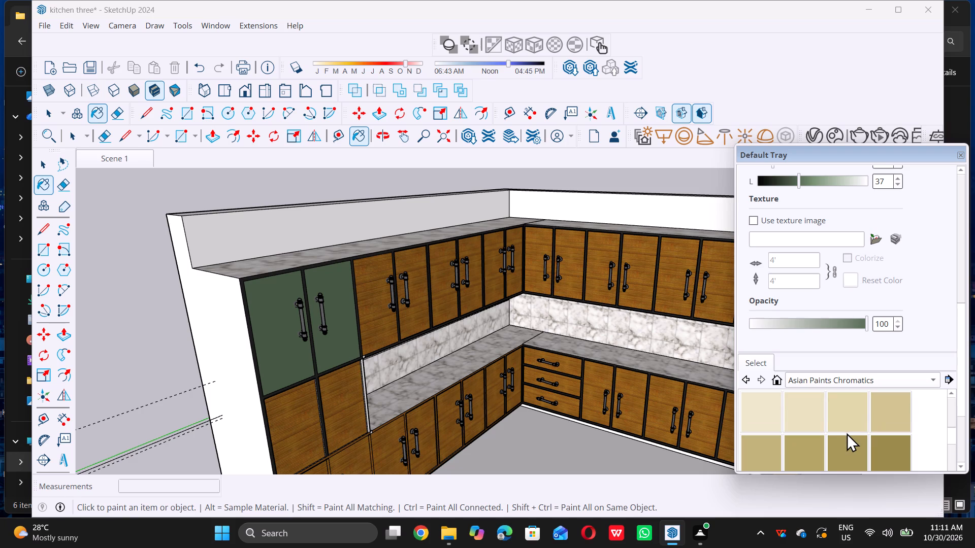
pyautogui.scroll(-5, 847, 435)
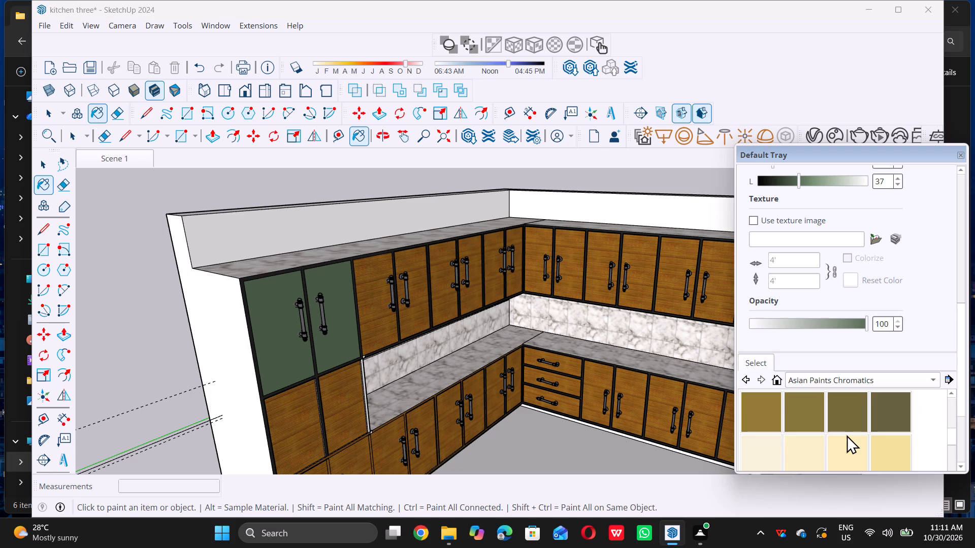
pyautogui.scroll(-20, 847, 435)
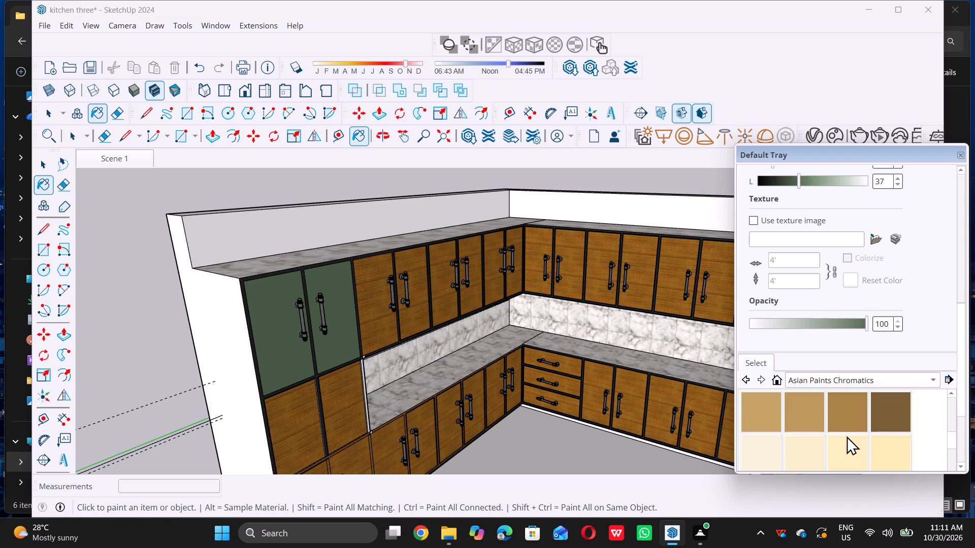
pyautogui.scroll(-4, 847, 436)
pyautogui.scroll(-20, 845, 438)
pyautogui.scroll(-1, 845, 438)
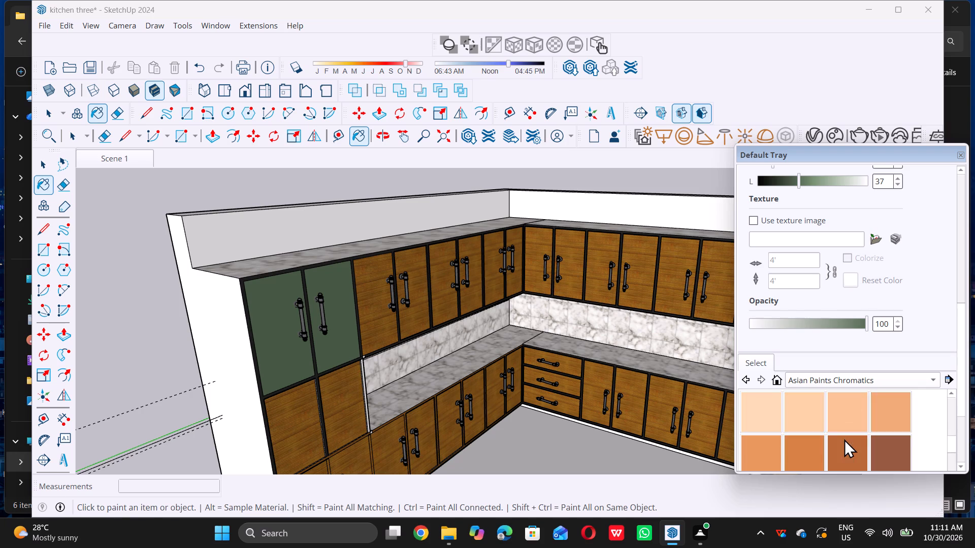
pyautogui.scroll(-13, 844, 439)
pyautogui.rightClick(843, 439)
pyautogui.scroll(-6, 843, 439)
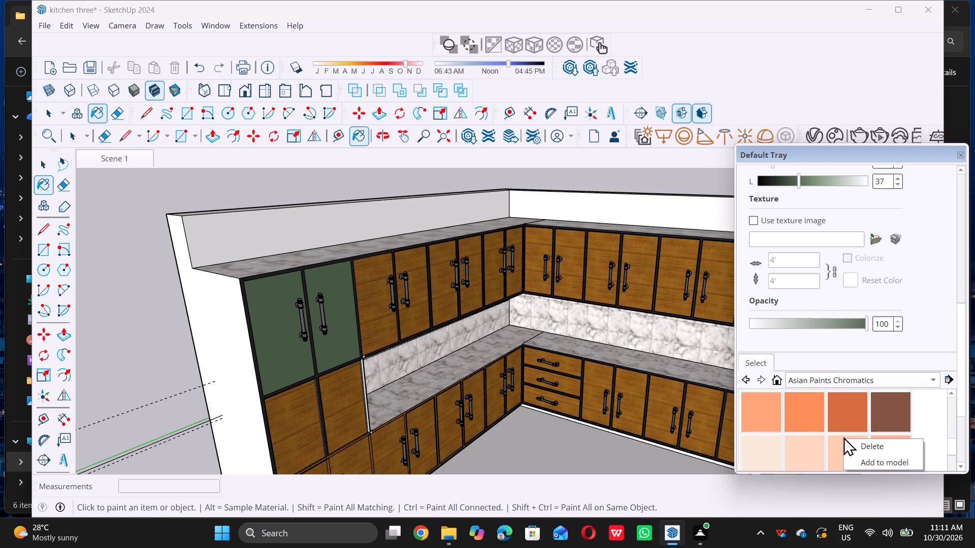
pyautogui.scroll(-14, 843, 437)
pyautogui.scroll(19, 838, 439)
pyautogui.scroll(-11, 344, 406)
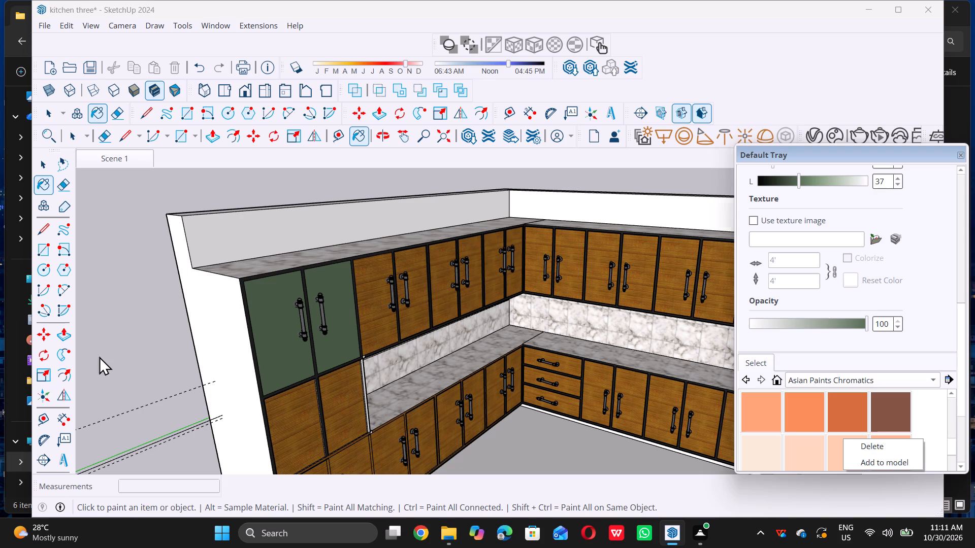
pyautogui.doubleClick(100, 352)
# Examine the green upper doors against the wood-textured cabinets, both close up and from a distance.
pyautogui.scroll(-9, 387, 376)
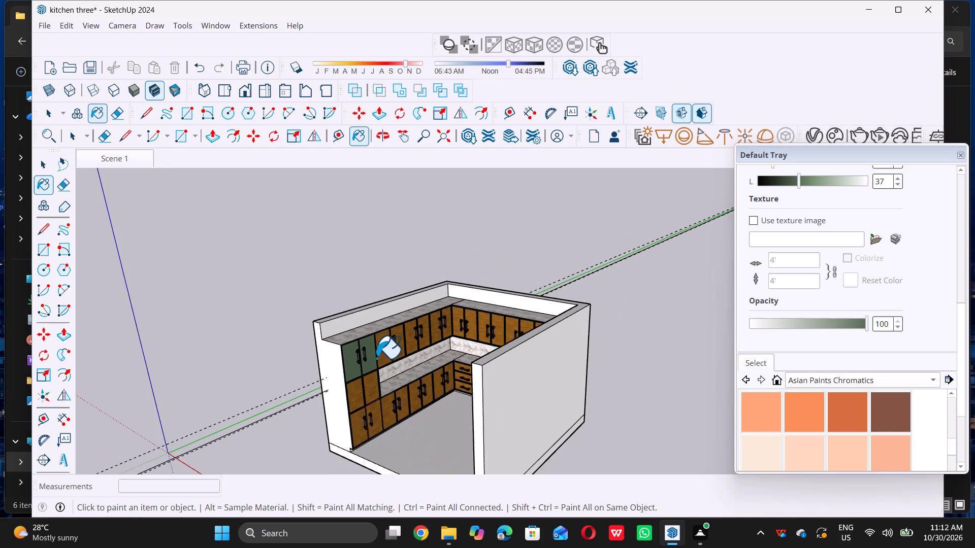
pyautogui.scroll(14, 374, 361)
pyautogui.doubleClick(365, 372)
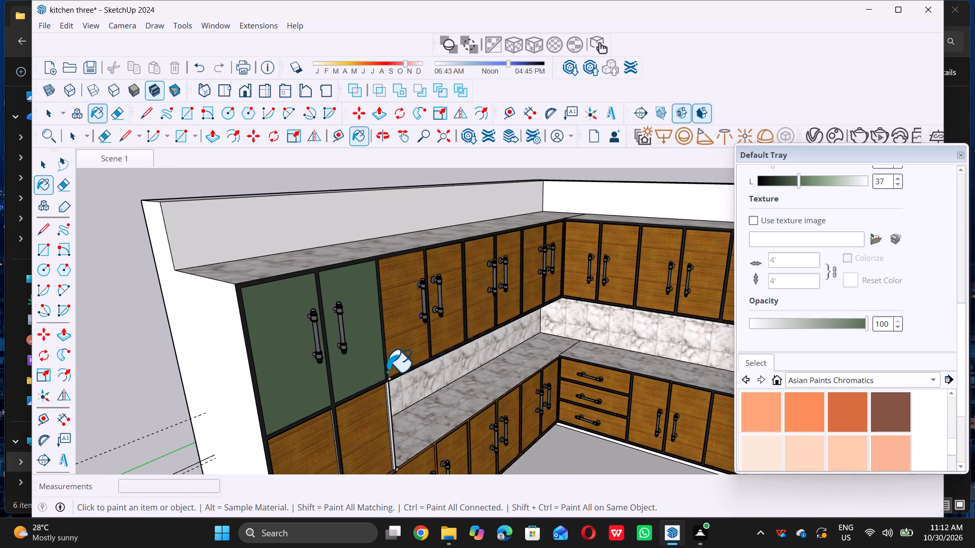
pyautogui.scroll(-9, 456, 378)
pyautogui.scroll(-6, 414, 319)
pyautogui.moveTo(450, 369); pyautogui.dragTo(434, 333, button='middle')
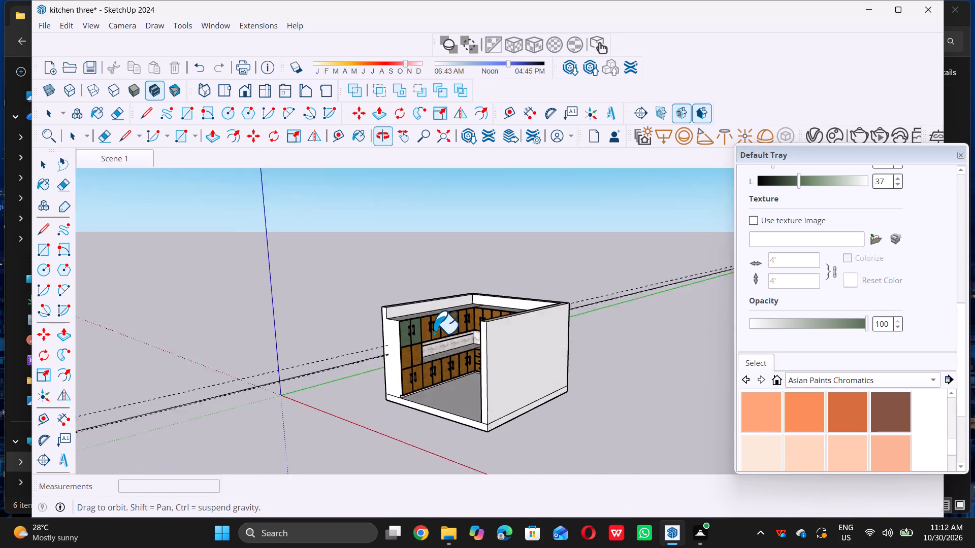
pyautogui.scroll(6, 422, 335)
pyautogui.scroll(-5, 419, 337)
pyautogui.moveTo(430, 364); pyautogui.dragTo(448, 373, button='middle')
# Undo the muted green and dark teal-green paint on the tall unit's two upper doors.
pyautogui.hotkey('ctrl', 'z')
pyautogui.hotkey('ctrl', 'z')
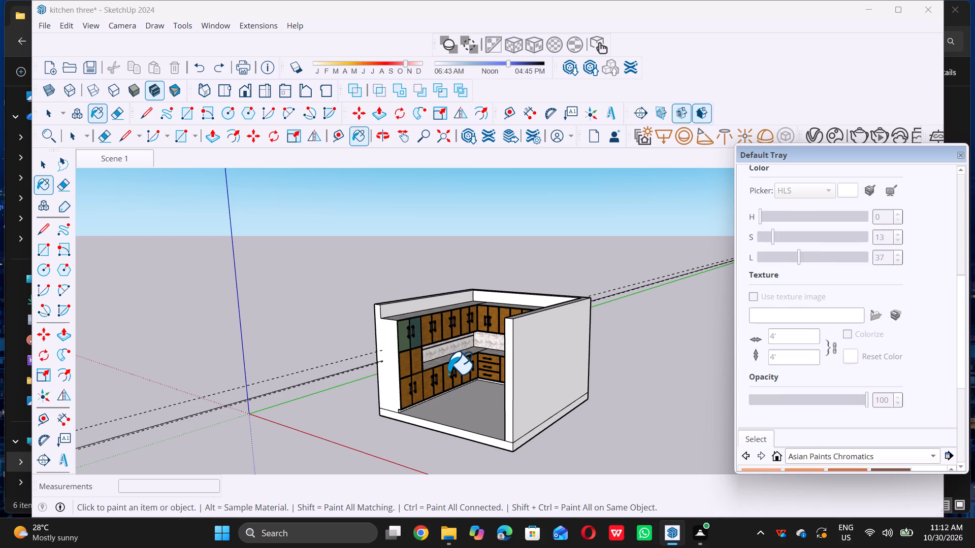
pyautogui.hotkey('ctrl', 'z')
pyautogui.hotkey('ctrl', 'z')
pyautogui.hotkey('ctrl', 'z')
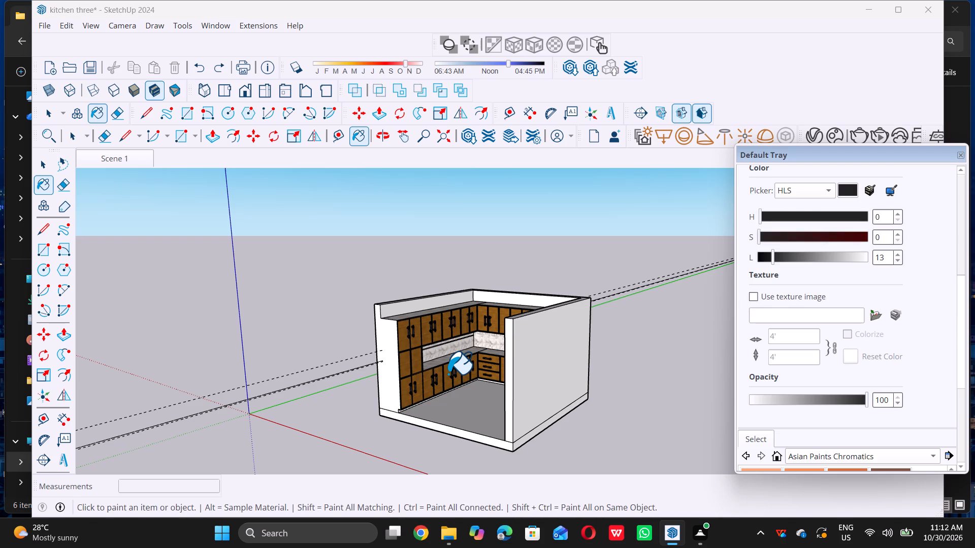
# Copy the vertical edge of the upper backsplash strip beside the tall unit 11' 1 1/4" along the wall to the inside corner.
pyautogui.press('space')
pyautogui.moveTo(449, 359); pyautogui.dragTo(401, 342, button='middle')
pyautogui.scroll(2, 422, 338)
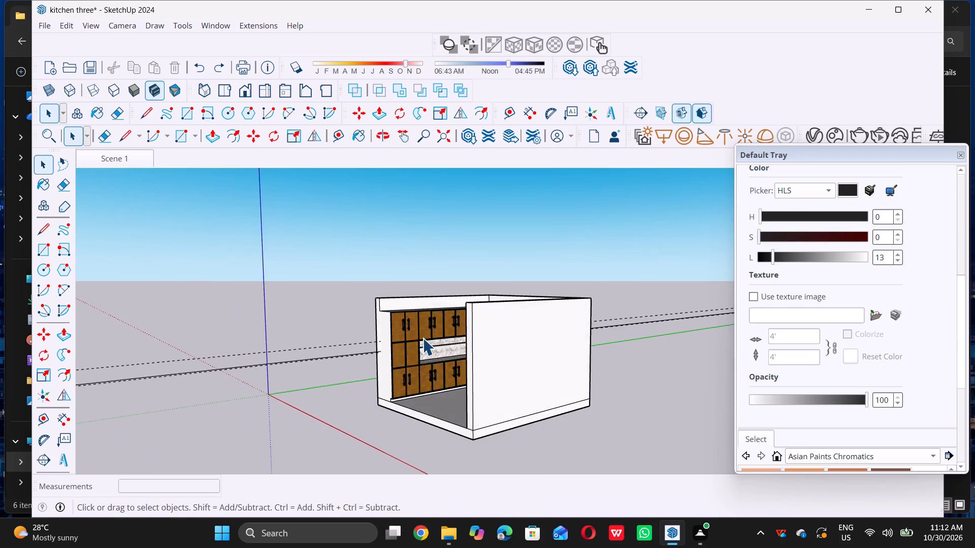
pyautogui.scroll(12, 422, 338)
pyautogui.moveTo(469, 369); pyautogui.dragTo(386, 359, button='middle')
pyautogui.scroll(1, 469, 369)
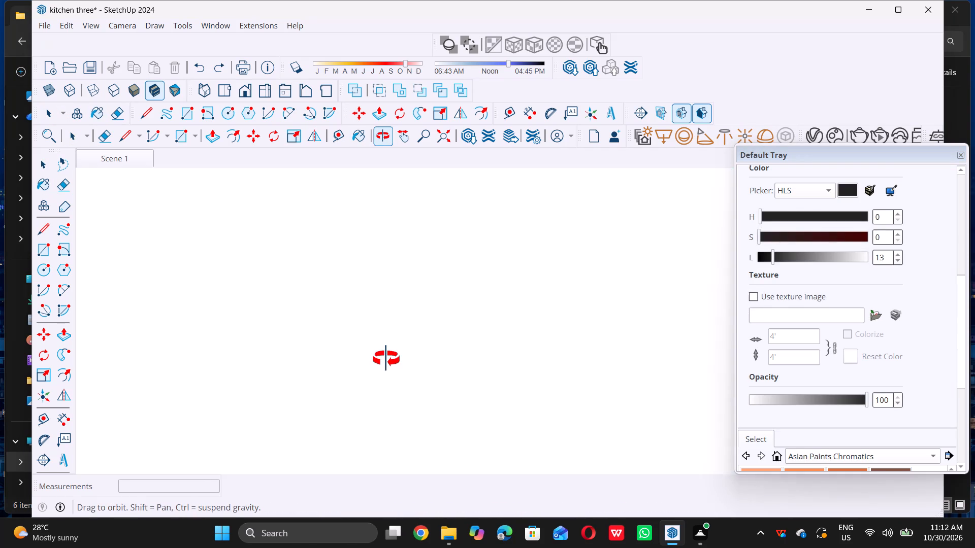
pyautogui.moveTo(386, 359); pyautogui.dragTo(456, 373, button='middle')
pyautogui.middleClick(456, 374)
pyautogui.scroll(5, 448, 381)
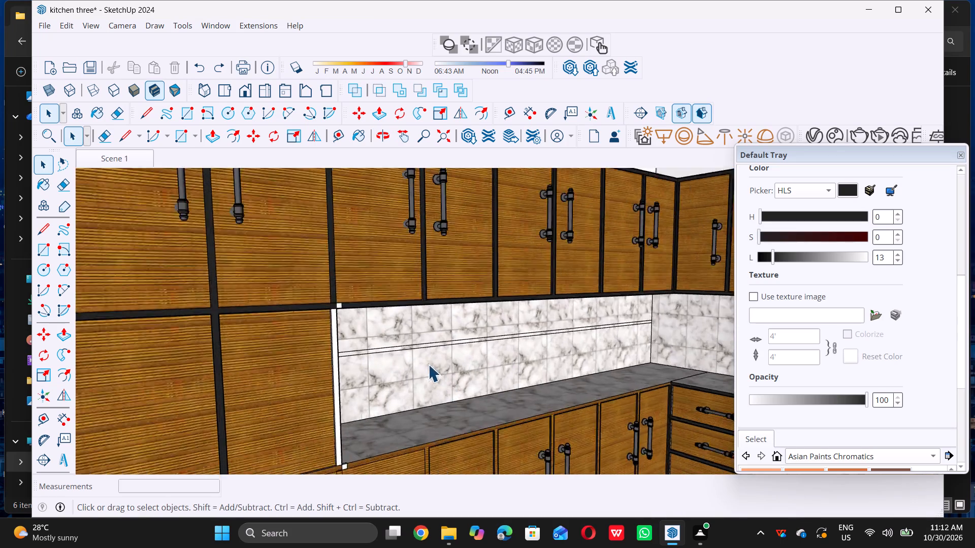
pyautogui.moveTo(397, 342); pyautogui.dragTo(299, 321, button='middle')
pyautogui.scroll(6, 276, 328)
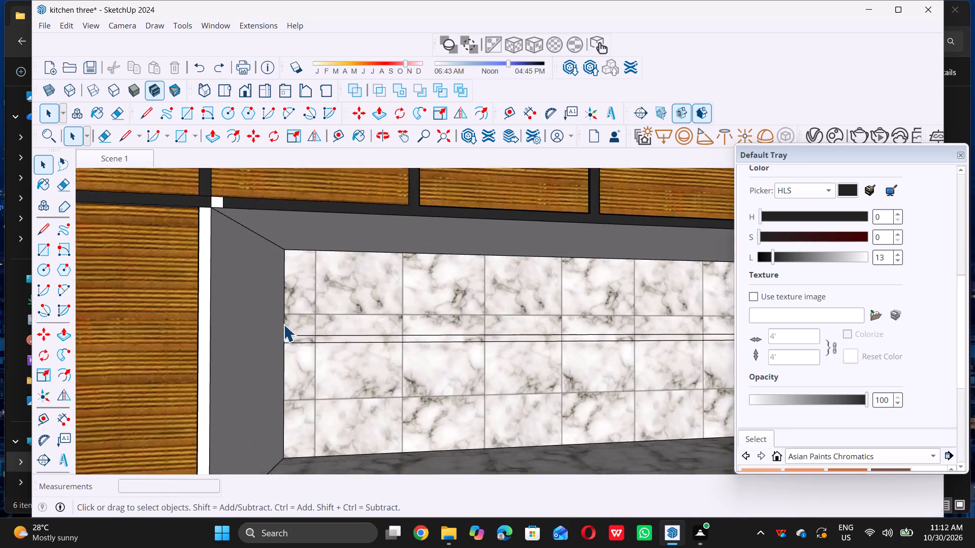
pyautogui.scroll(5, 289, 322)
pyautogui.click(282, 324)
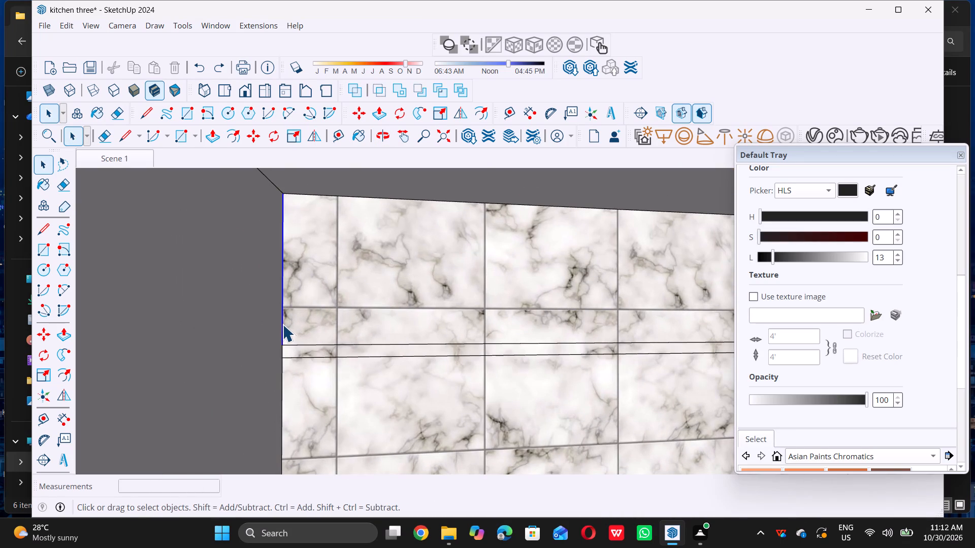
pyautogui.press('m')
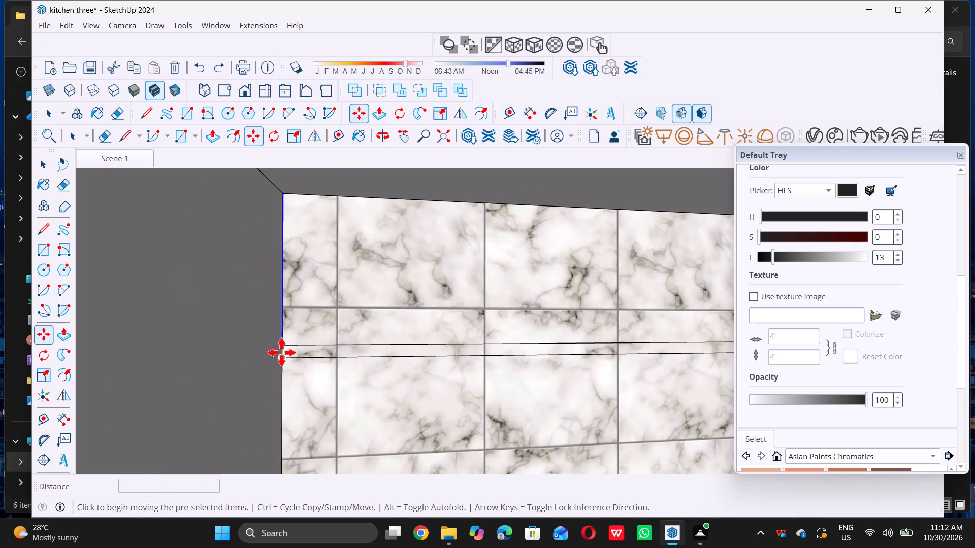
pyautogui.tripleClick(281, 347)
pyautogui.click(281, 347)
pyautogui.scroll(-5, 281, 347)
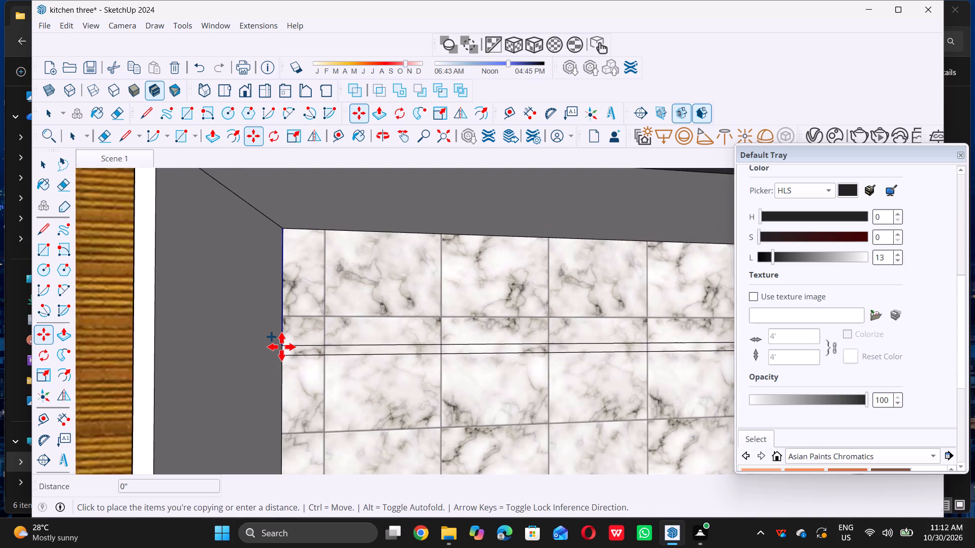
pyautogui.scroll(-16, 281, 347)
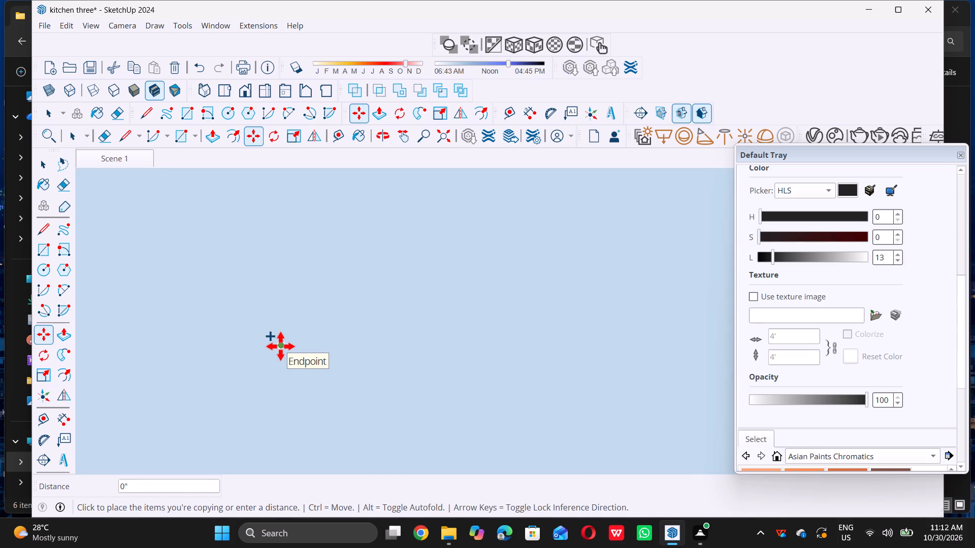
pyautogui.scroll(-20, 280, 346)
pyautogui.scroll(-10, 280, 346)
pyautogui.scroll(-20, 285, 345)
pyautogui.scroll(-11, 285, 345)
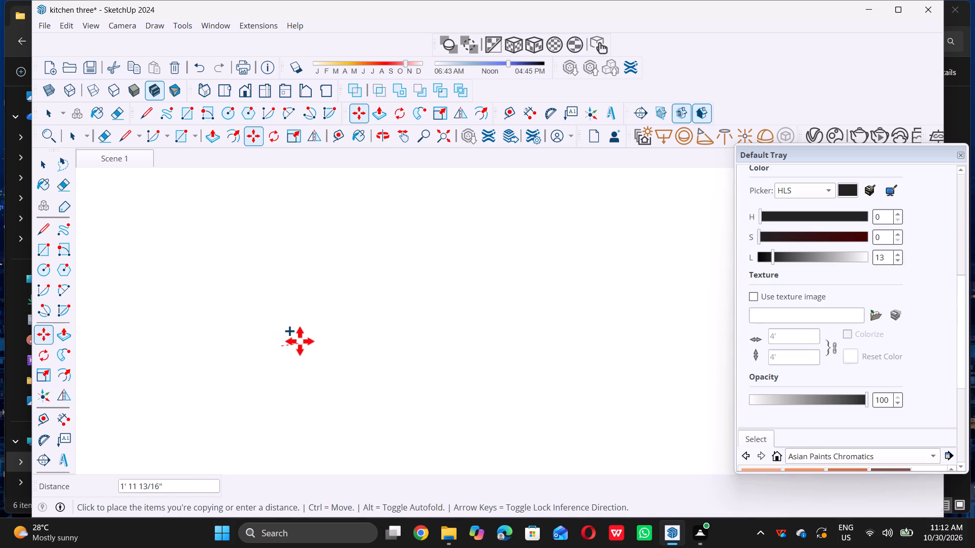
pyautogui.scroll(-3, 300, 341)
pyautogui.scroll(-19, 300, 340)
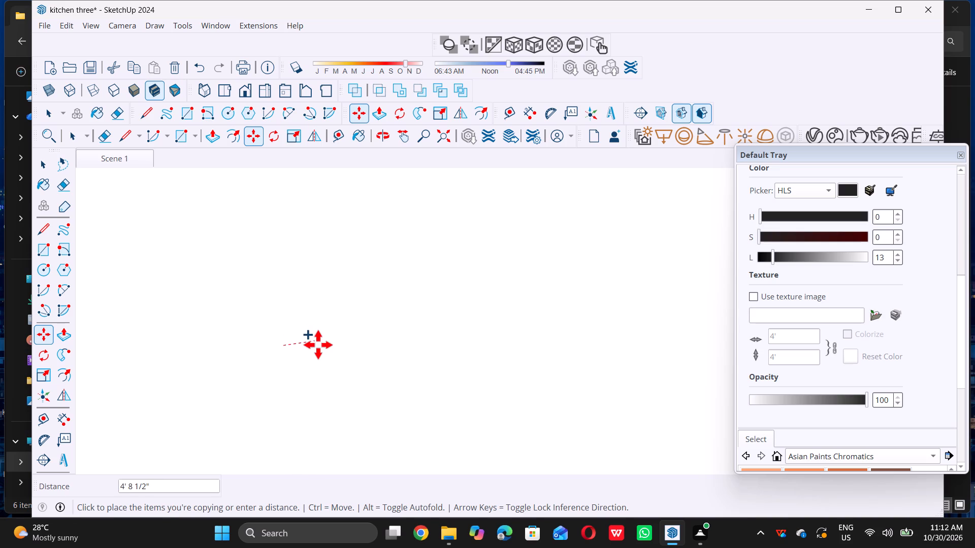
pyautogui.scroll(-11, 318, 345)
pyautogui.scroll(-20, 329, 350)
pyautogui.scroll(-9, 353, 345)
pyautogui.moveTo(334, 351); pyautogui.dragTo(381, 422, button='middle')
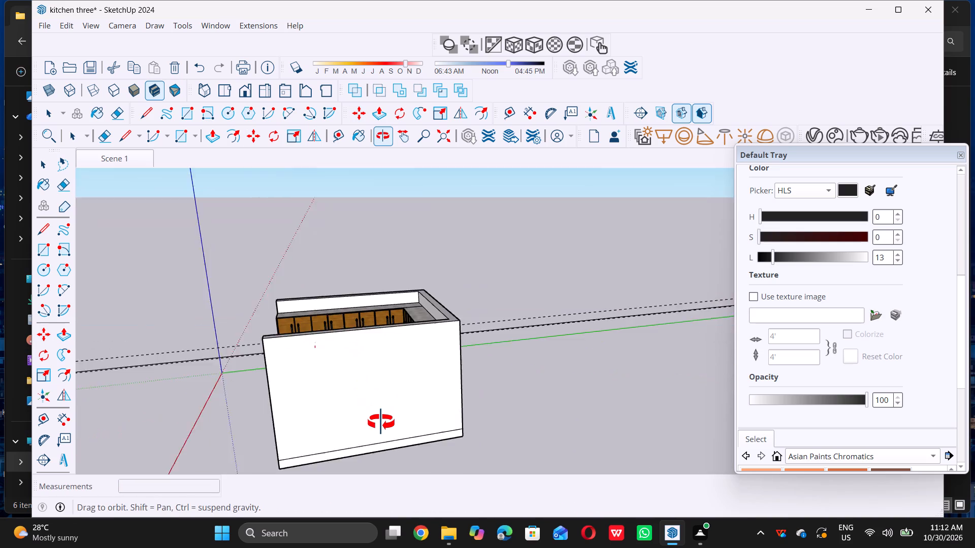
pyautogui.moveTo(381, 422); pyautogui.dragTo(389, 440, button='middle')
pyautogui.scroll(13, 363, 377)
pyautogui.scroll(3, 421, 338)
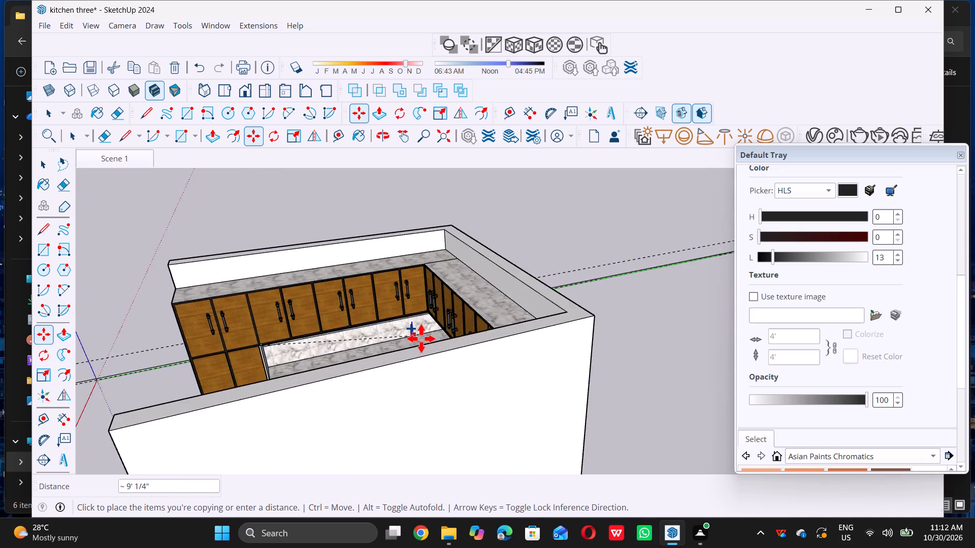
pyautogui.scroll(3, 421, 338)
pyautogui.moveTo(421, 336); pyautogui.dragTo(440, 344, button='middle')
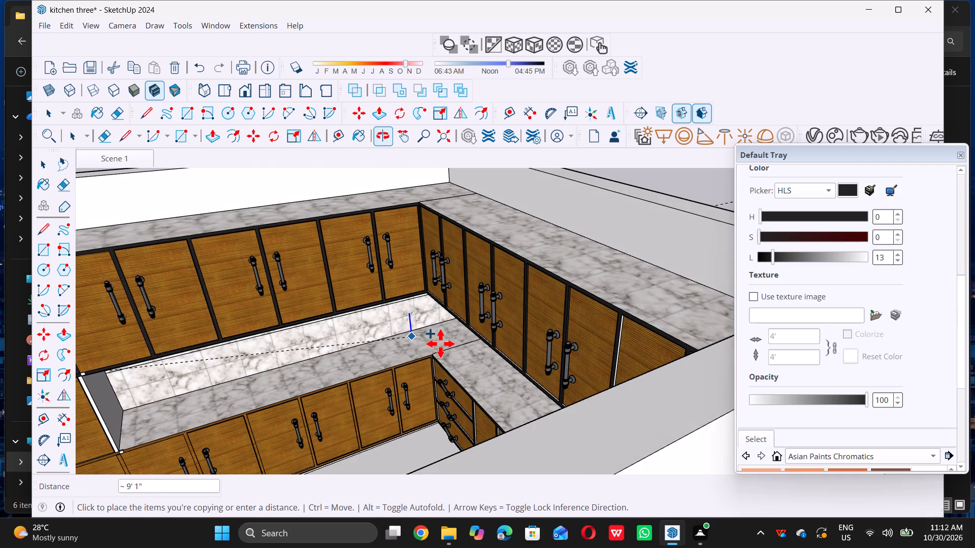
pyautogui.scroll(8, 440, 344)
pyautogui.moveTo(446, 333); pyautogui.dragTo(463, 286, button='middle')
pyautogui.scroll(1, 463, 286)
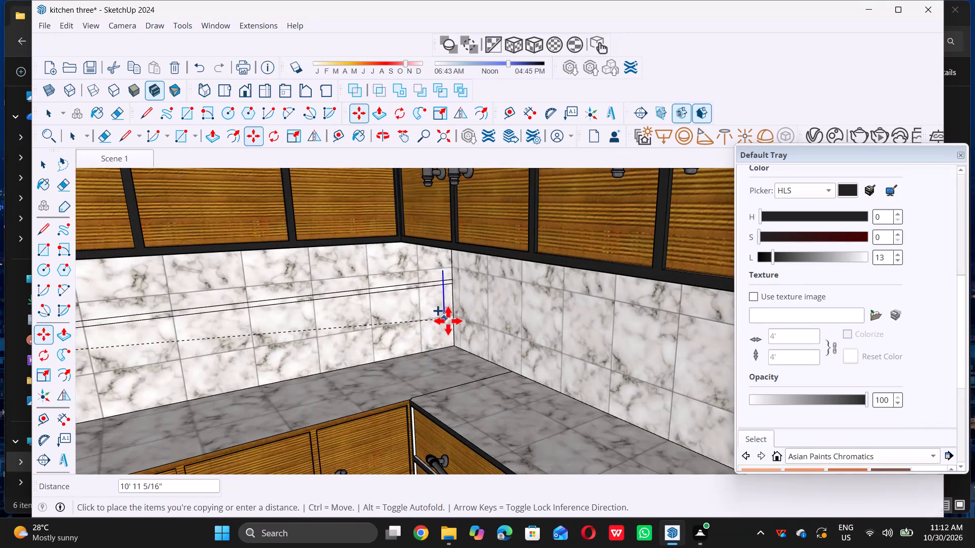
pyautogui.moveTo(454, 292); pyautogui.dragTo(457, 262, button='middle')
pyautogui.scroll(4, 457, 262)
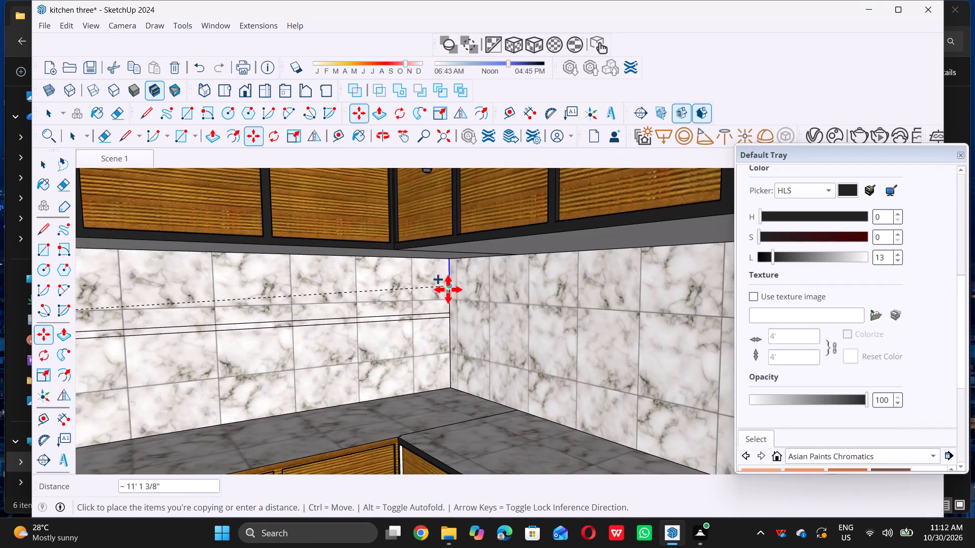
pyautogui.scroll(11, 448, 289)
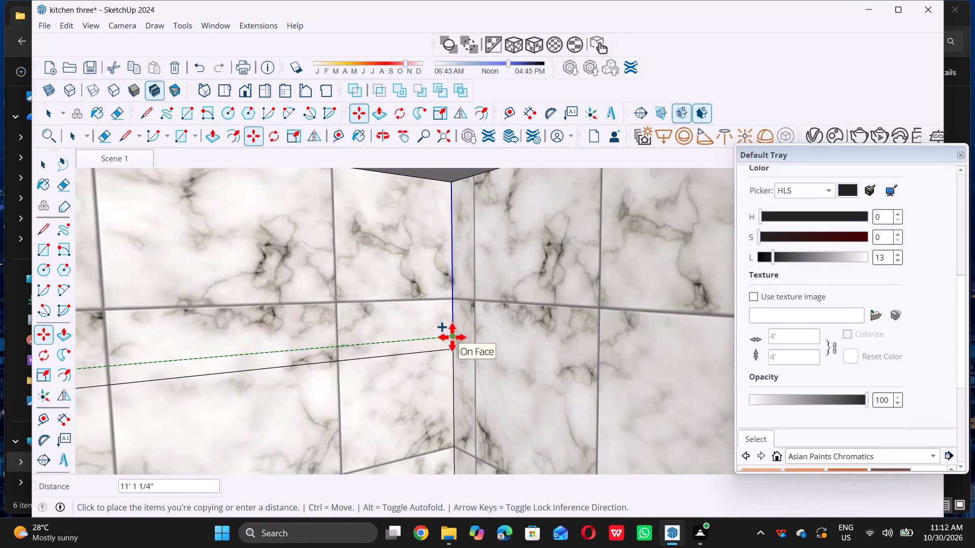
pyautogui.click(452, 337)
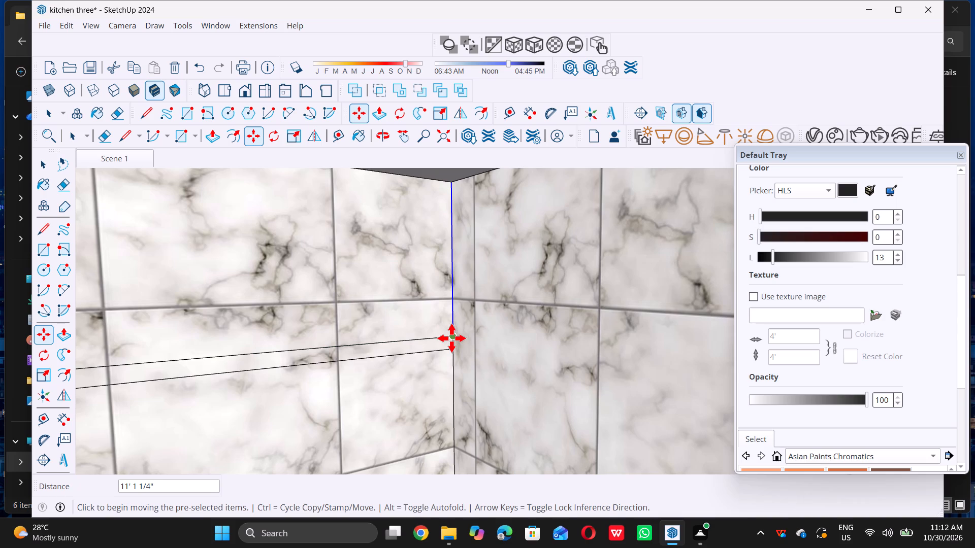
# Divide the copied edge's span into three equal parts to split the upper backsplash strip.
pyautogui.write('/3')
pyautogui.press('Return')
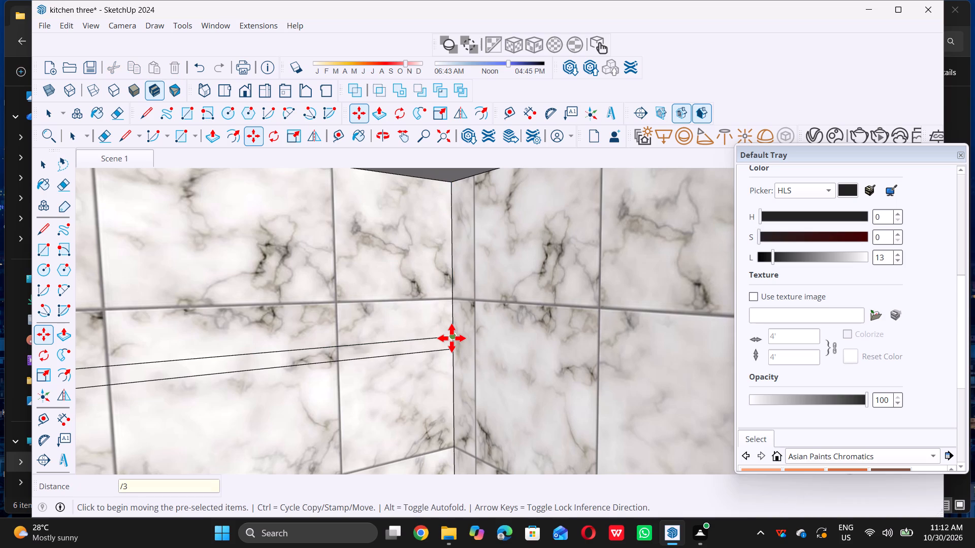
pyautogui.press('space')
# Examine the spacing of the vertical divisions on the upper backsplash strip, from a distance and close up.
pyautogui.scroll(-13, 441, 342)
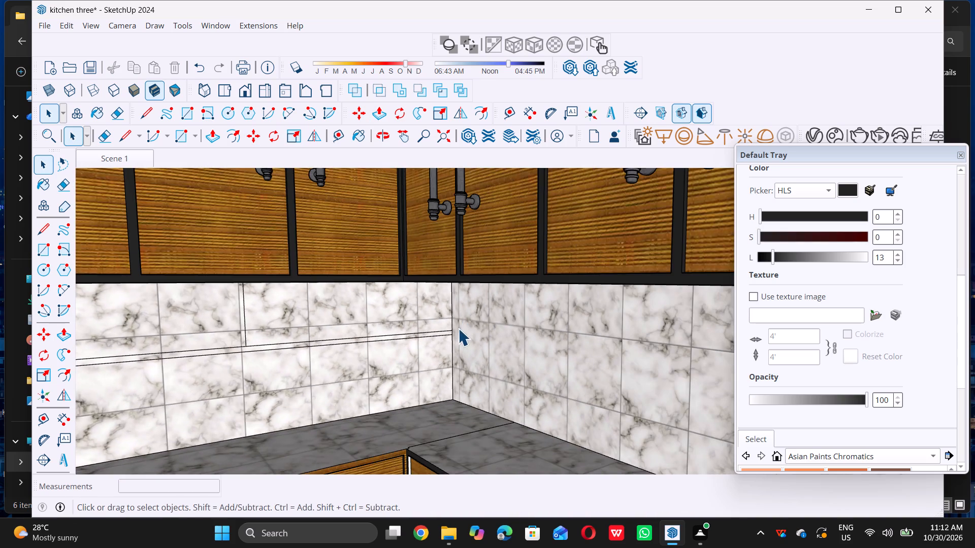
pyautogui.scroll(-5, 458, 330)
pyautogui.scroll(-2, 321, 384)
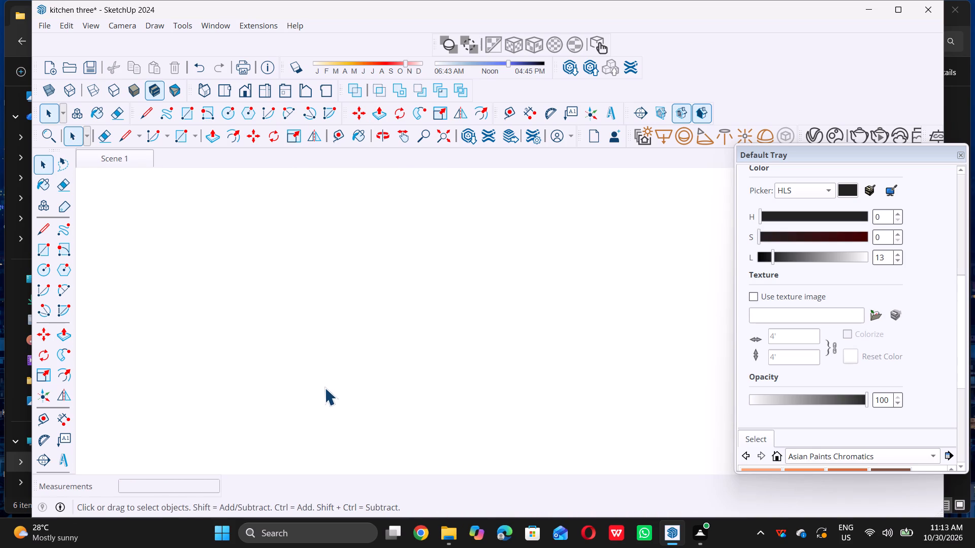
pyautogui.scroll(-20, 324, 388)
pyautogui.scroll(-5, 324, 388)
pyautogui.scroll(-20, 369, 351)
pyautogui.scroll(-10, 369, 351)
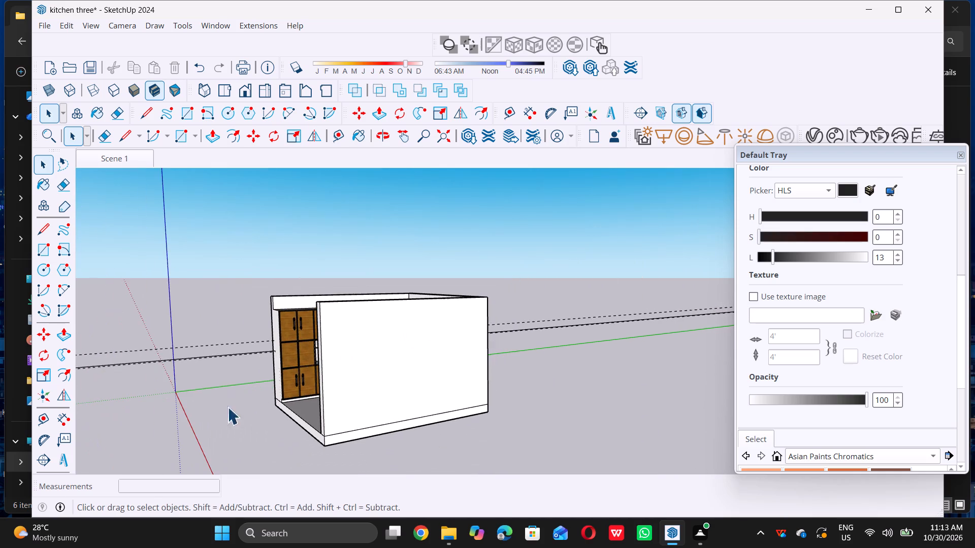
pyautogui.moveTo(218, 369); pyautogui.dragTo(282, 373, button='middle')
pyautogui.middleClick(281, 373)
pyautogui.scroll(6, 342, 373)
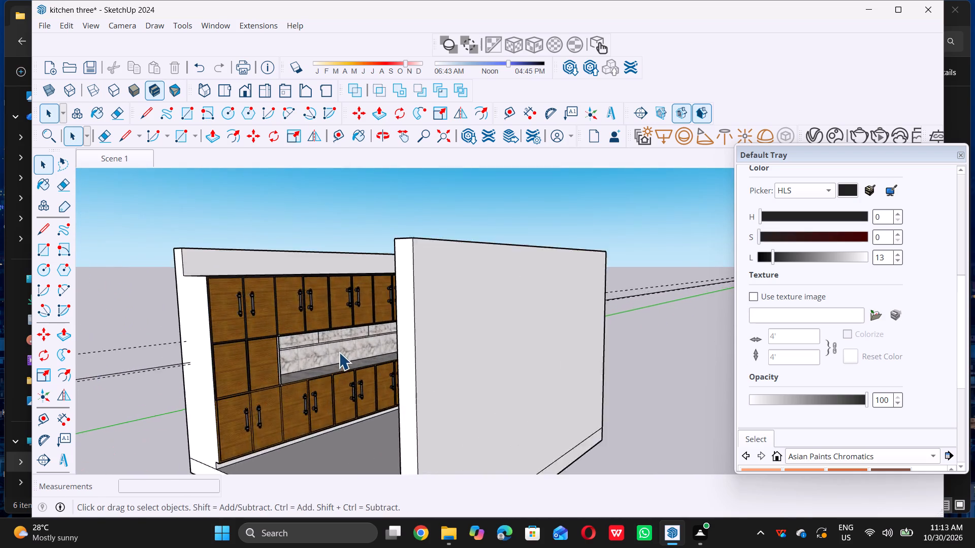
pyautogui.scroll(11, 338, 351)
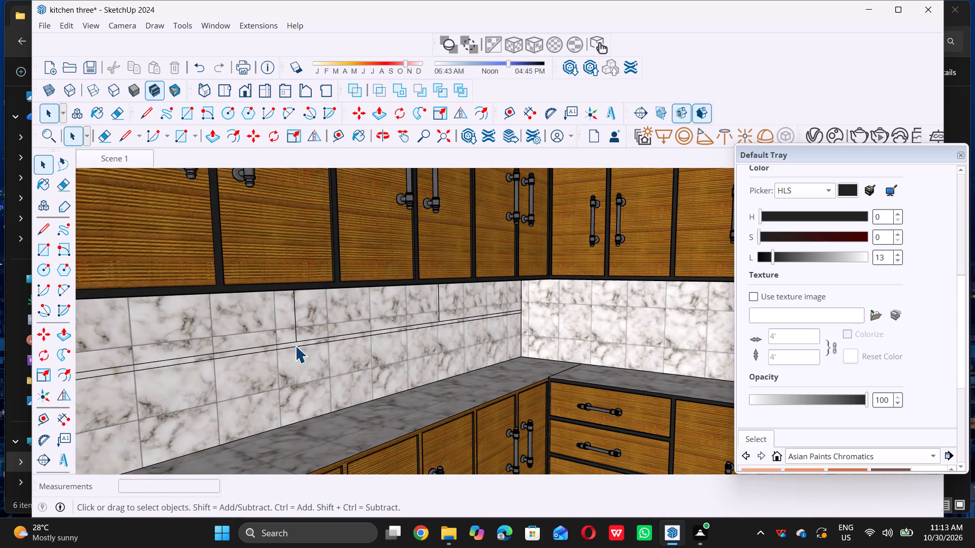
pyautogui.scroll(-4, 273, 350)
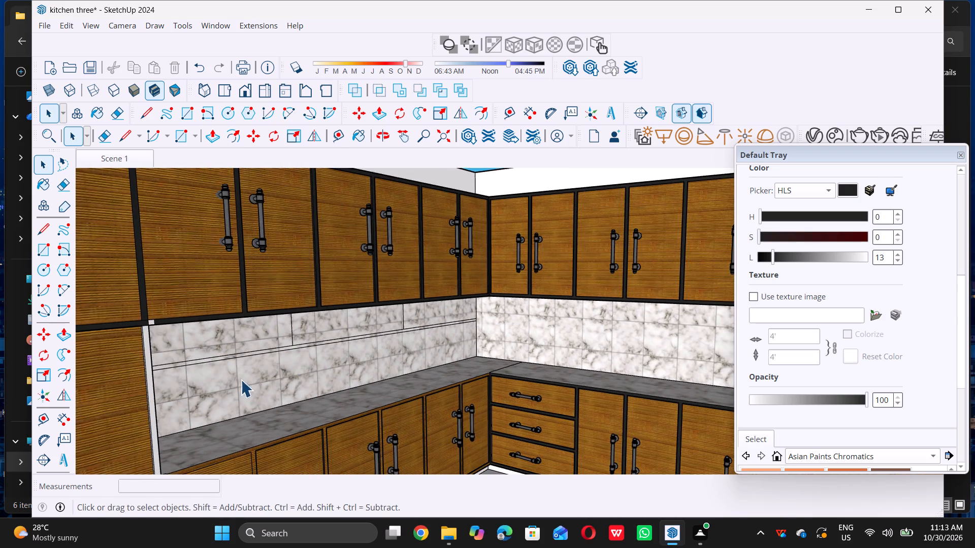
pyautogui.moveTo(158, 393); pyautogui.dragTo(94, 376, button='middle')
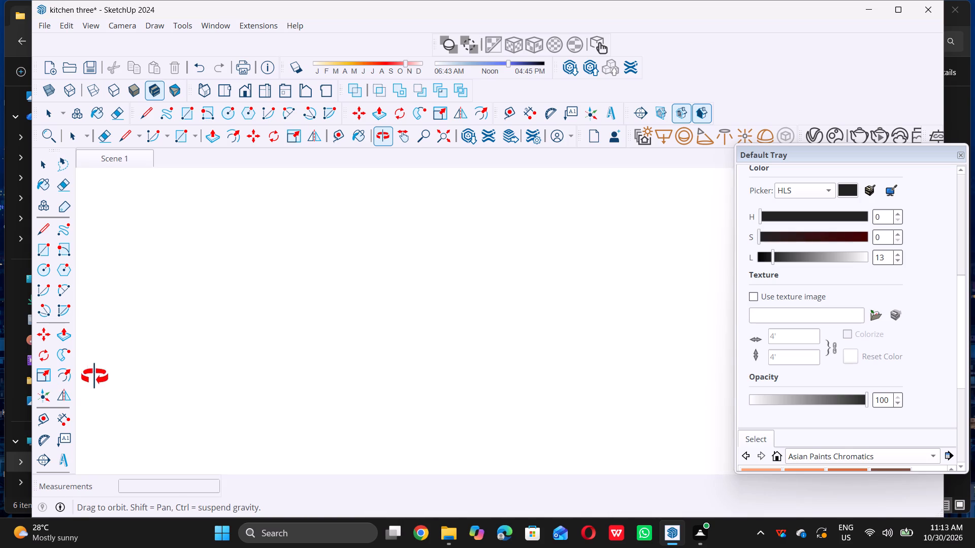
pyautogui.moveTo(94, 376); pyautogui.dragTo(129, 378, button='middle')
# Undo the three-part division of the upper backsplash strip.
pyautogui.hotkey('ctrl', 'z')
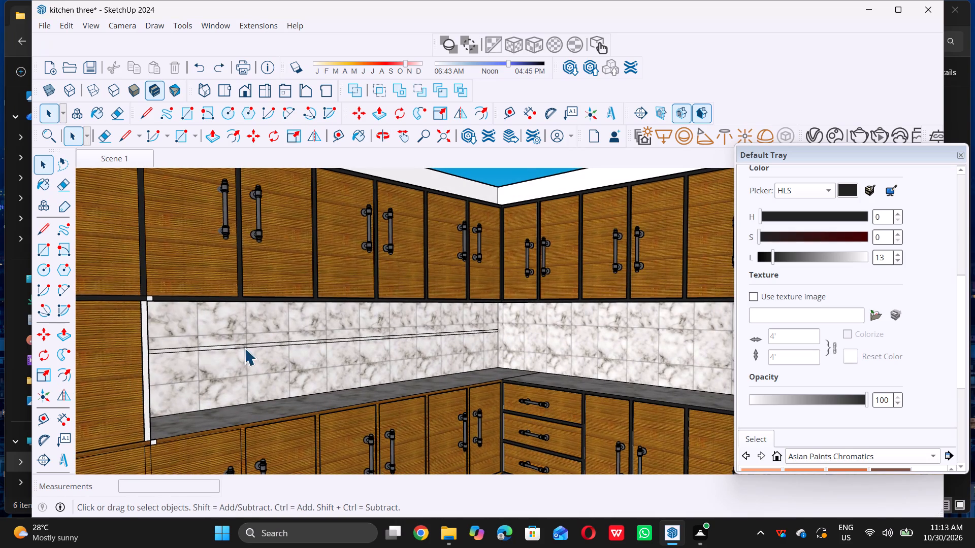
# Examine the marble backsplash and countertop between the tall unit and the inside corner, from above and from the front.
pyautogui.moveTo(231, 349); pyautogui.dragTo(246, 426, button='middle')
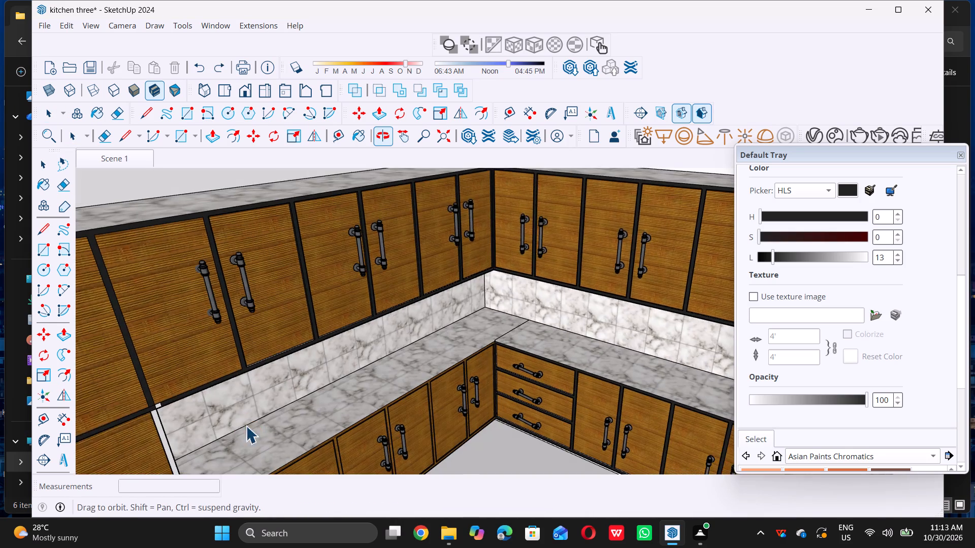
pyautogui.moveTo(246, 426); pyautogui.dragTo(247, 426, button='middle')
pyautogui.scroll(1, 183, 413)
pyautogui.scroll(-6, 205, 367)
pyautogui.moveTo(233, 445); pyautogui.dragTo(217, 437, button='middle')
pyautogui.moveTo(213, 434); pyautogui.dragTo(182, 414, button='middle')
pyautogui.moveTo(182, 413); pyautogui.dragTo(166, 410, button='middle')
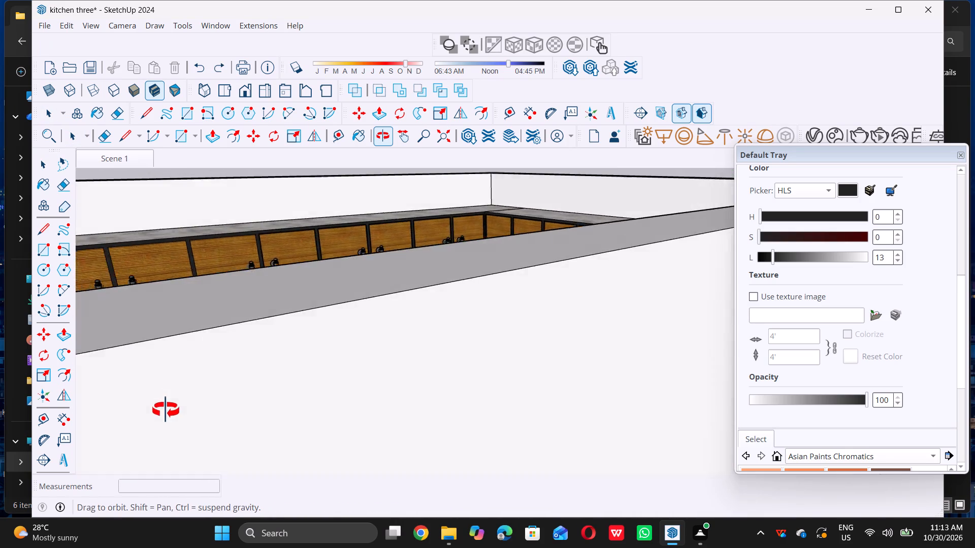
pyautogui.moveTo(166, 410); pyautogui.dragTo(183, 450, button='middle')
pyautogui.scroll(-14, 207, 409)
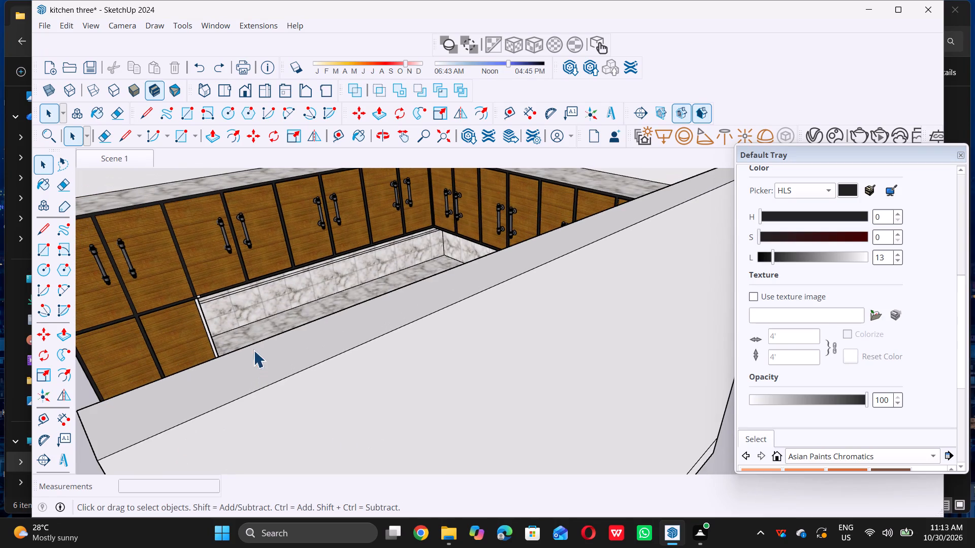
pyautogui.scroll(-9, 351, 375)
pyautogui.scroll(-11, 420, 412)
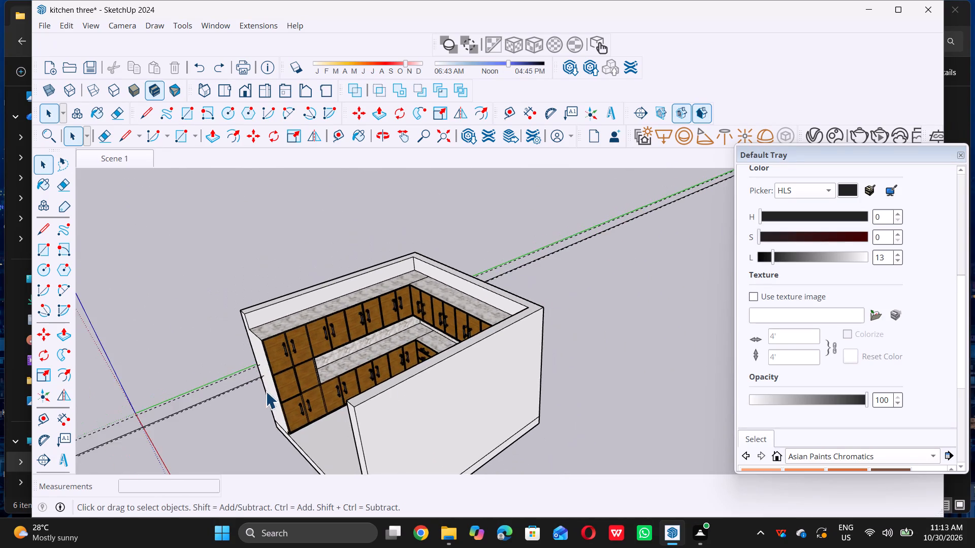
pyautogui.moveTo(266, 389); pyautogui.dragTo(278, 346, button='middle')
pyautogui.scroll(10, 313, 361)
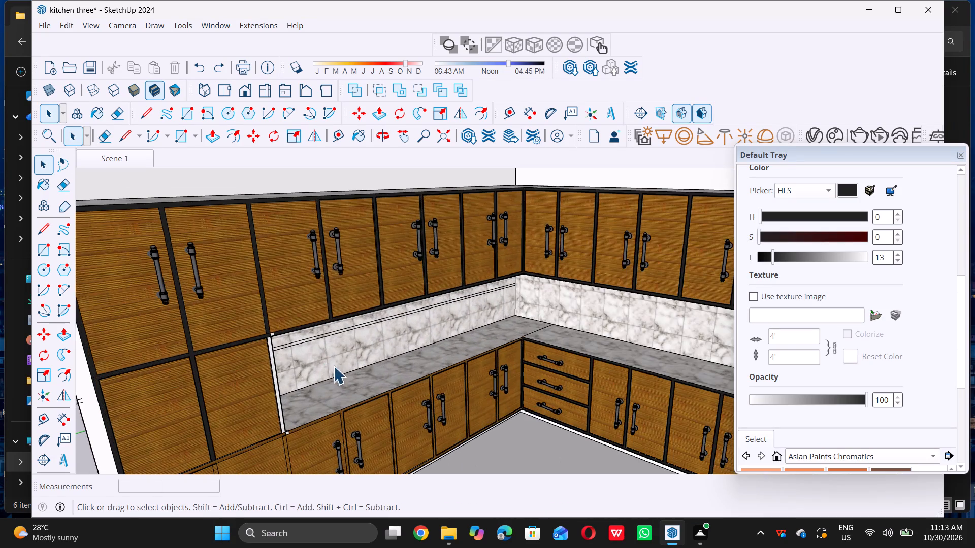
pyautogui.moveTo(328, 362); pyautogui.dragTo(334, 393, button='middle')
pyautogui.scroll(6, 300, 380)
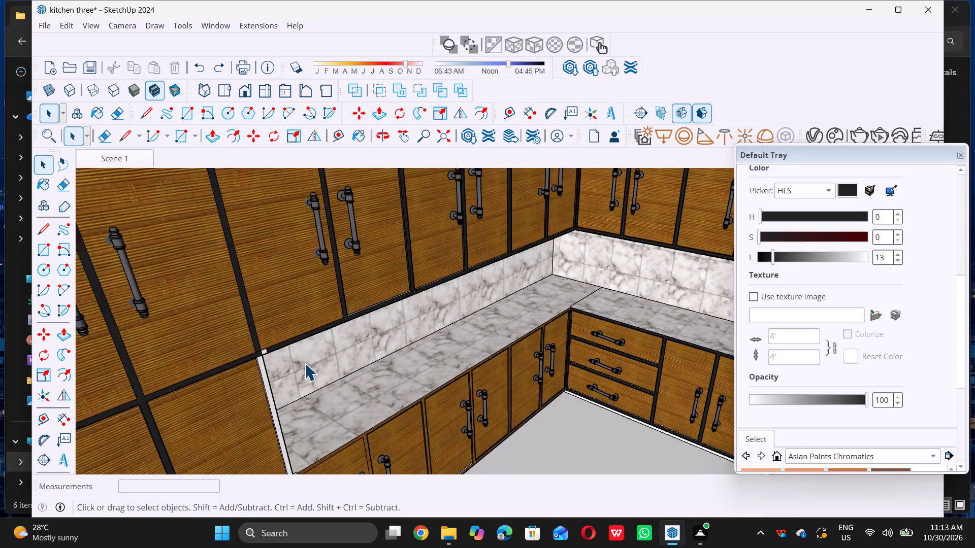
pyautogui.moveTo(387, 347); pyautogui.dragTo(282, 289, button='middle')
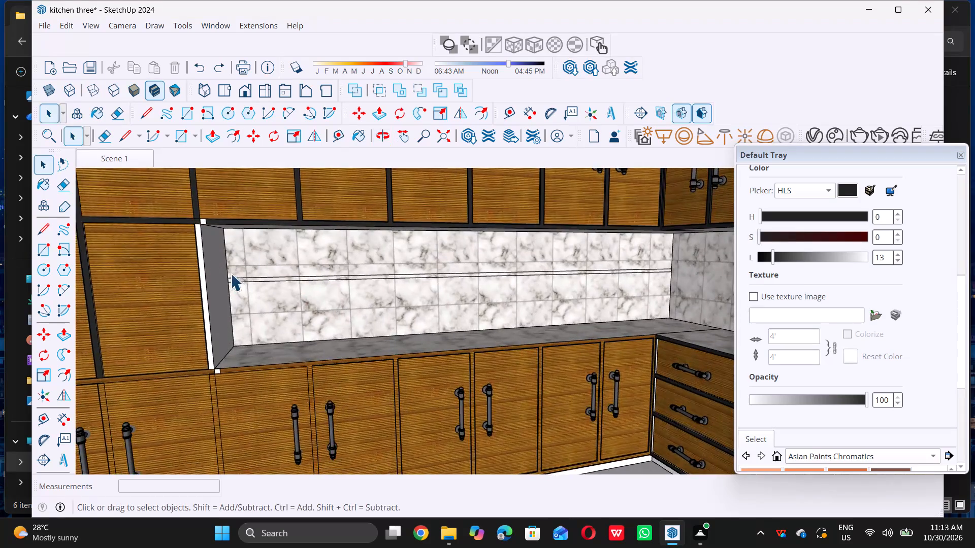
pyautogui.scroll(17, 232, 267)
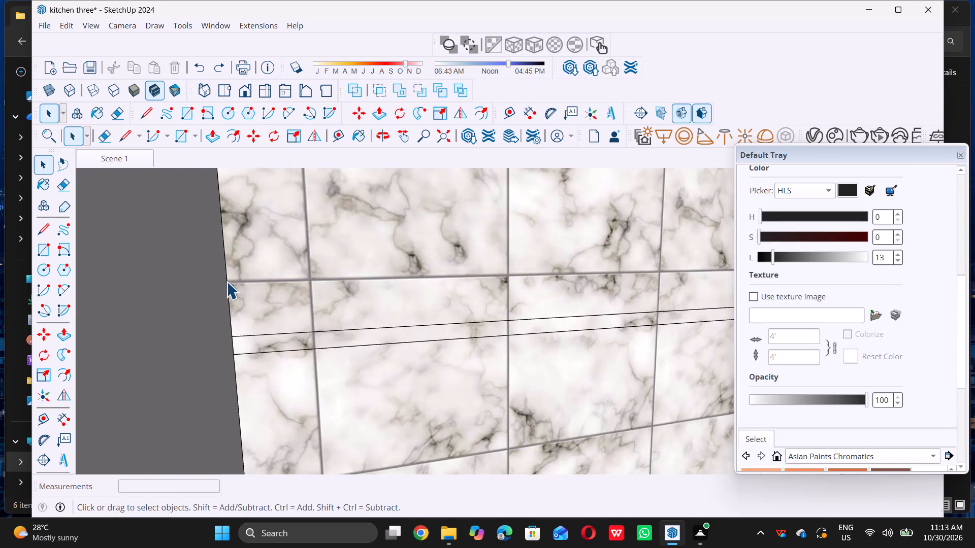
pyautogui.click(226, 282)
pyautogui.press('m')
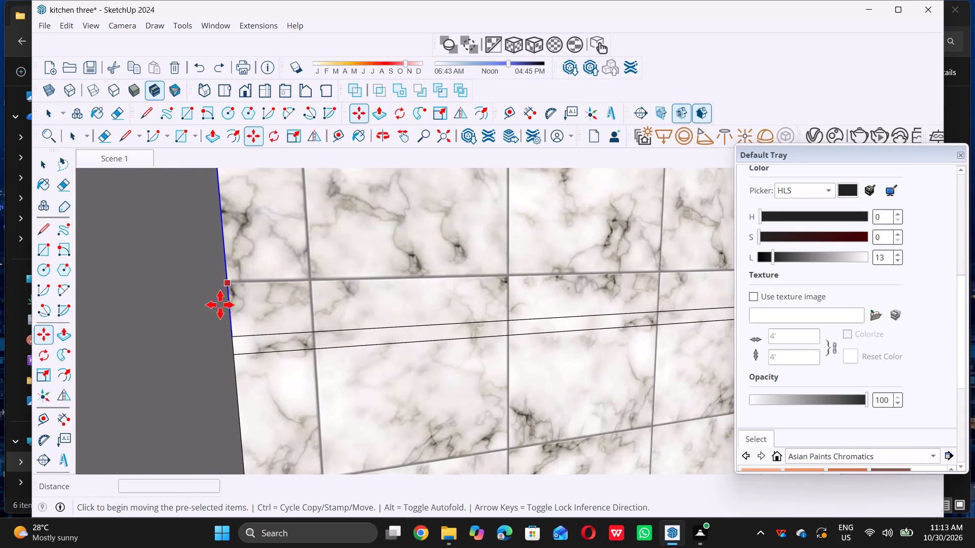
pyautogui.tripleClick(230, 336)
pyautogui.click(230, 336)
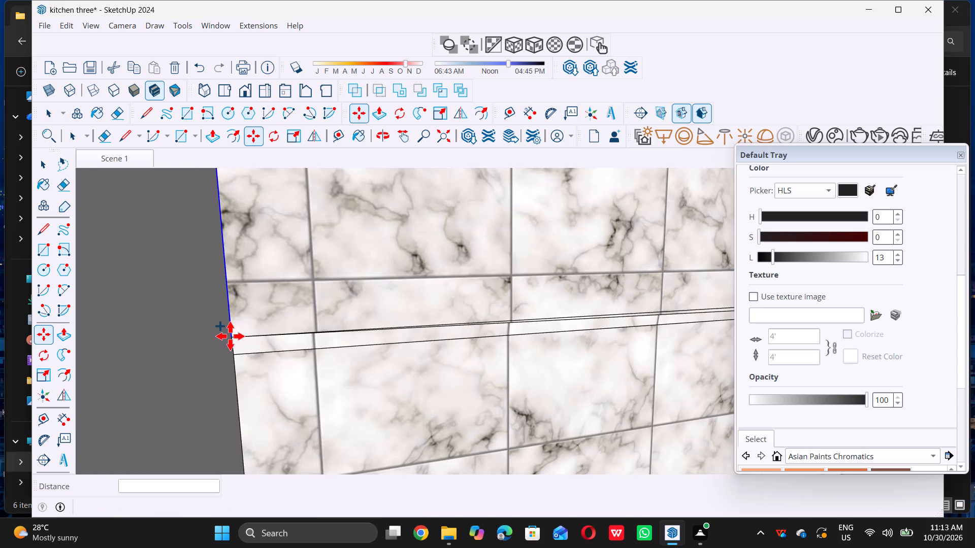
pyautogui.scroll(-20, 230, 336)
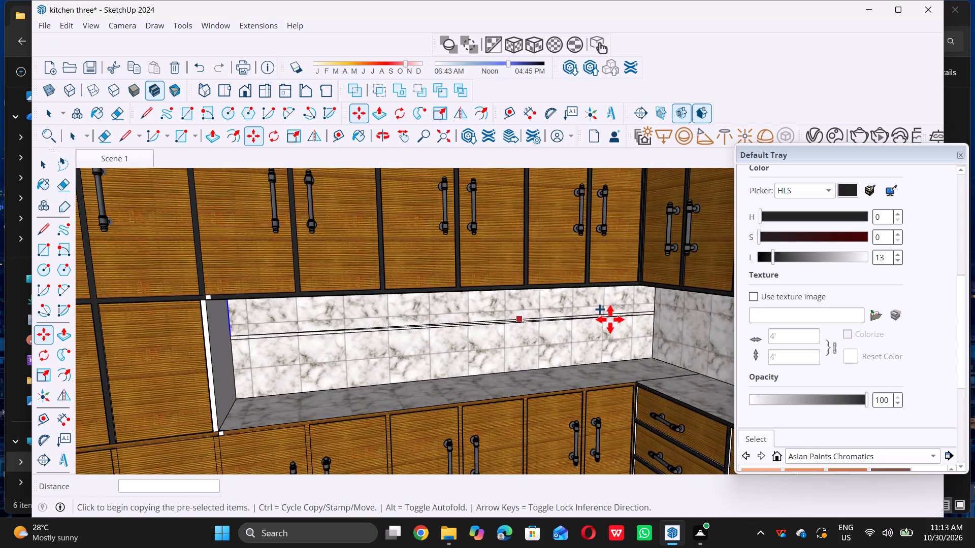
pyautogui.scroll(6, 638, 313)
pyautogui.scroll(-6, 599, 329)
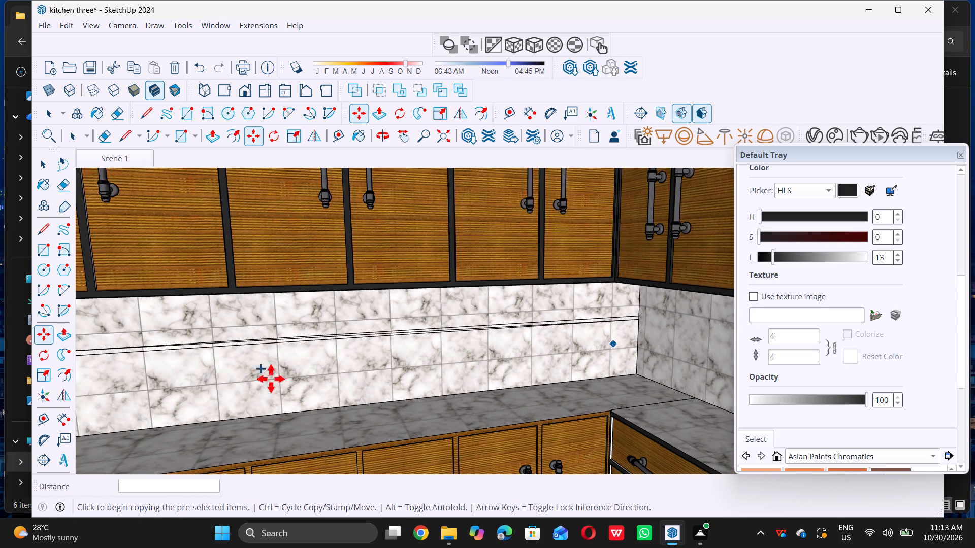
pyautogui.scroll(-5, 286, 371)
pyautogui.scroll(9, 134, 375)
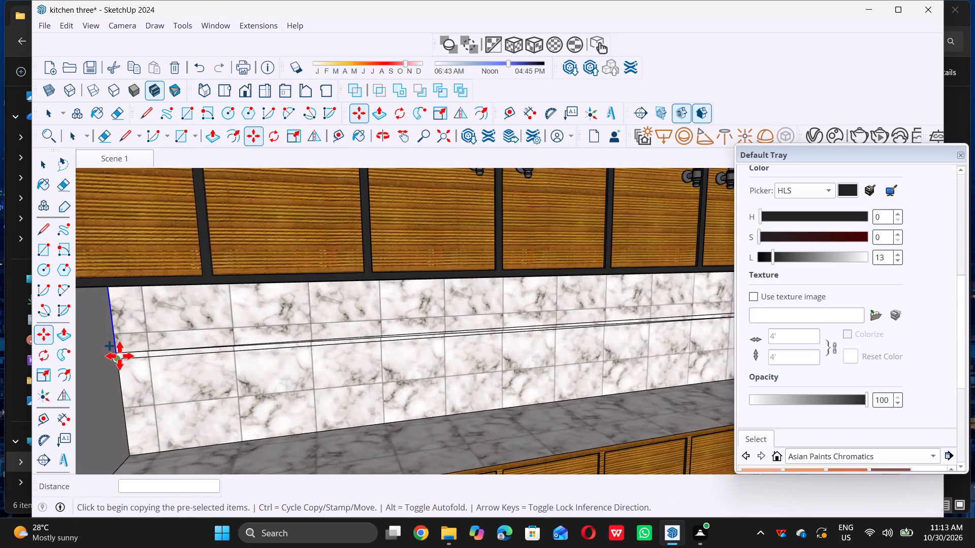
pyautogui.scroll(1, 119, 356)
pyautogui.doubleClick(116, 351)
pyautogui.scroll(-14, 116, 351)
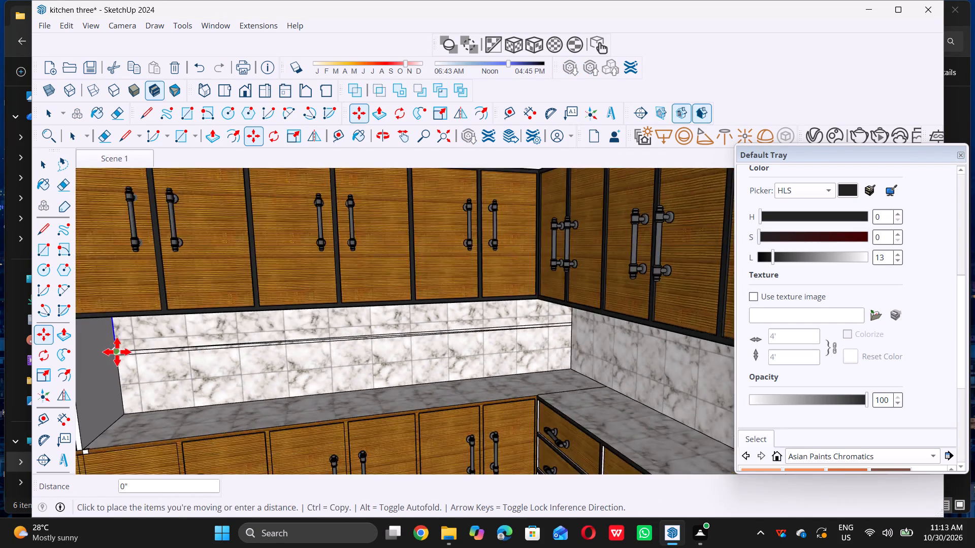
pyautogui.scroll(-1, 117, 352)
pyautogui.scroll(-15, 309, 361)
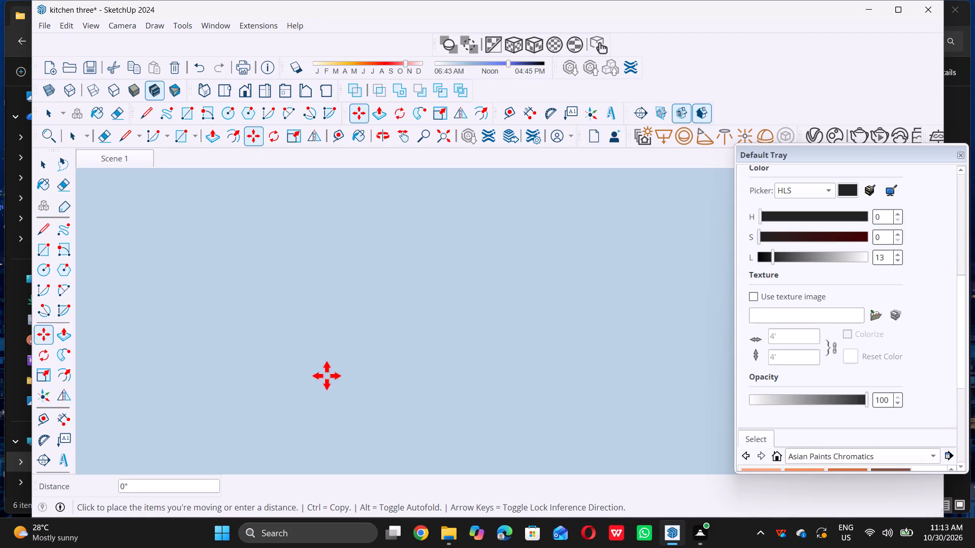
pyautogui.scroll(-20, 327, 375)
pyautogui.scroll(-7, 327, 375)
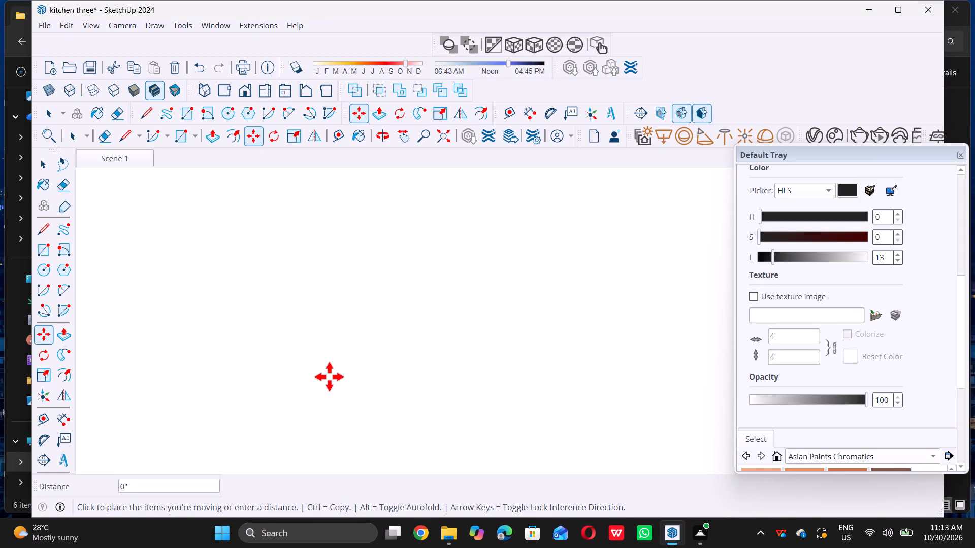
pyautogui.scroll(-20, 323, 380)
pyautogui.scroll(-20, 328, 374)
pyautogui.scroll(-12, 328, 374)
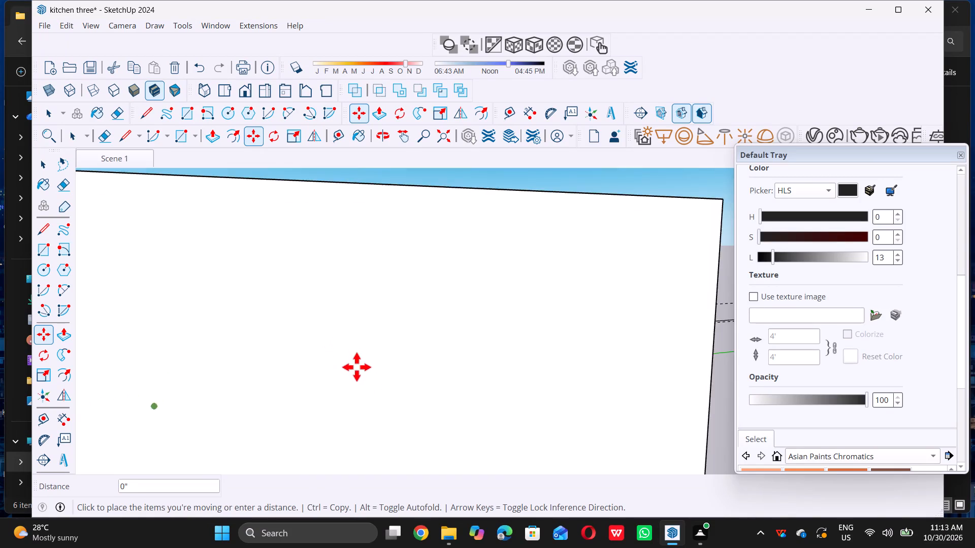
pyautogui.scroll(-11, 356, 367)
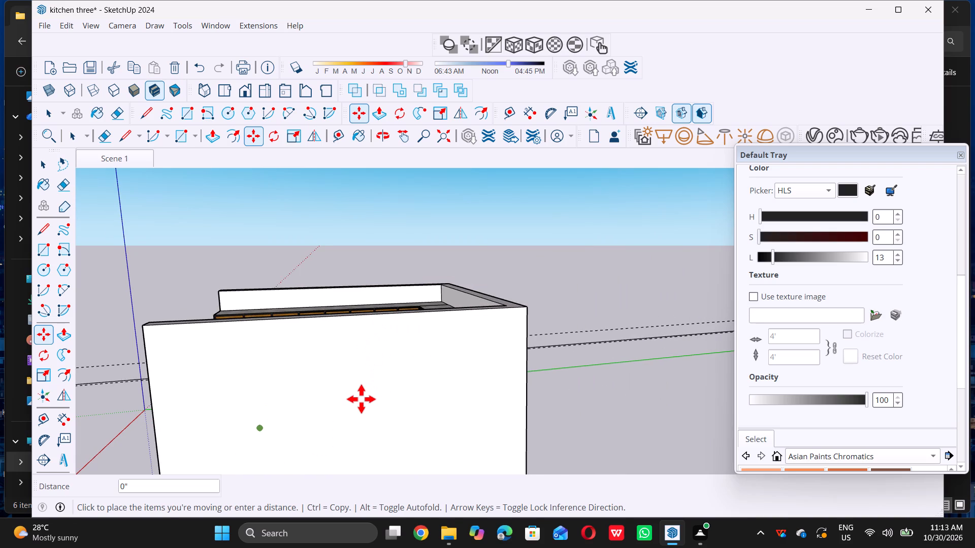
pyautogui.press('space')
# Copy the upper backsplash strip's vertical end edge from beside the tall unit to the inside corner of the backsplash.
pyautogui.moveTo(325, 301); pyautogui.dragTo(462, 397, button='middle')
pyautogui.middleClick(461, 395)
pyautogui.middleClick(454, 385)
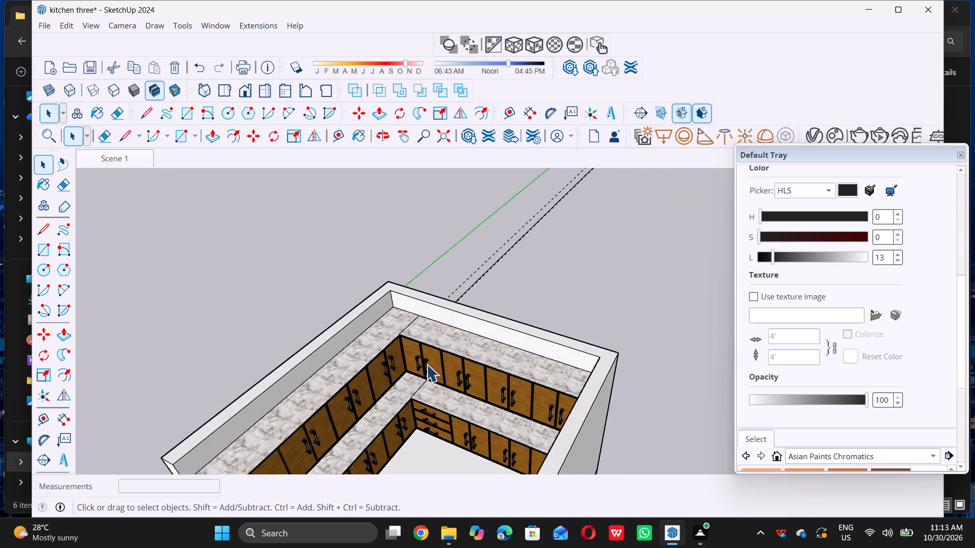
pyautogui.scroll(-7, 421, 358)
pyautogui.moveTo(408, 424); pyautogui.dragTo(350, 393, button='middle')
pyautogui.scroll(5, 343, 388)
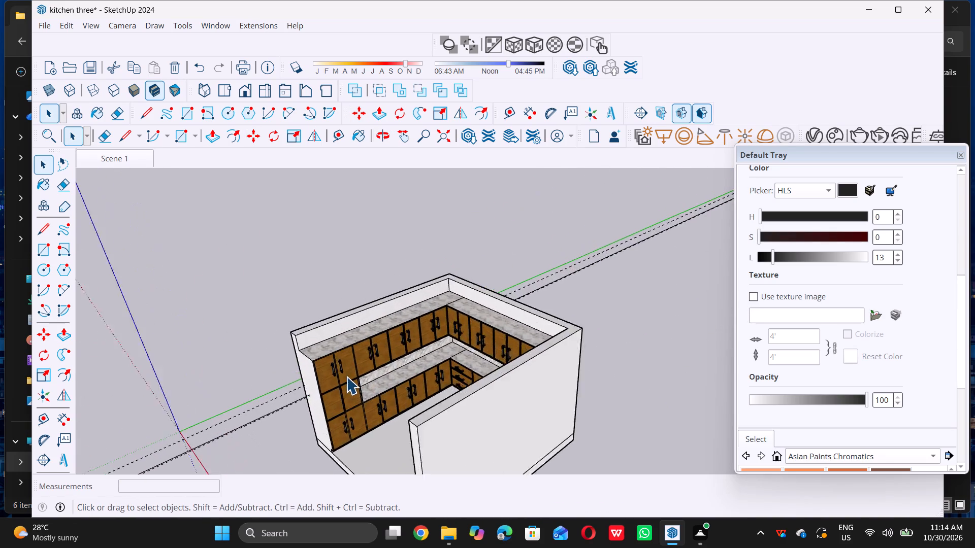
pyautogui.scroll(8, 346, 376)
pyautogui.scroll(7, 408, 380)
pyautogui.moveTo(436, 358); pyautogui.dragTo(335, 371, button='middle')
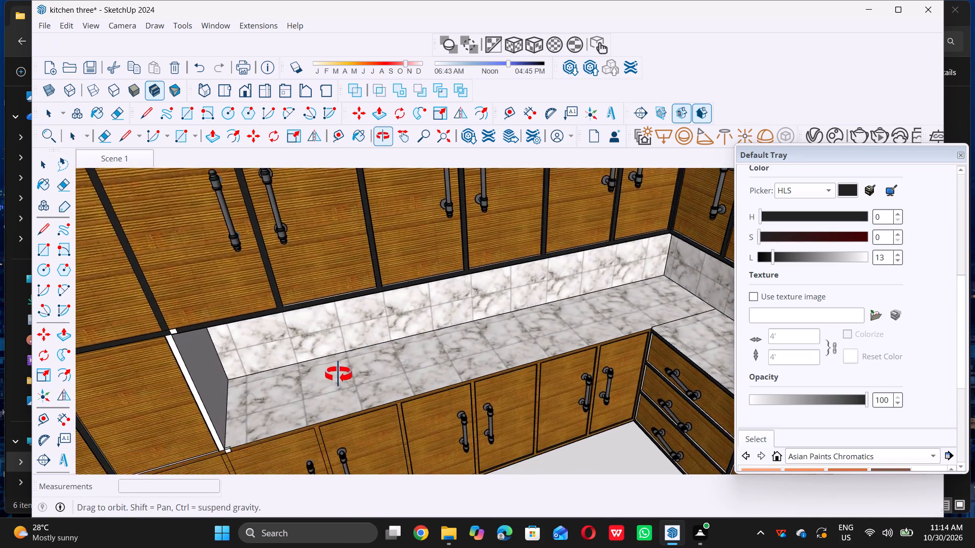
pyautogui.scroll(14, 261, 352)
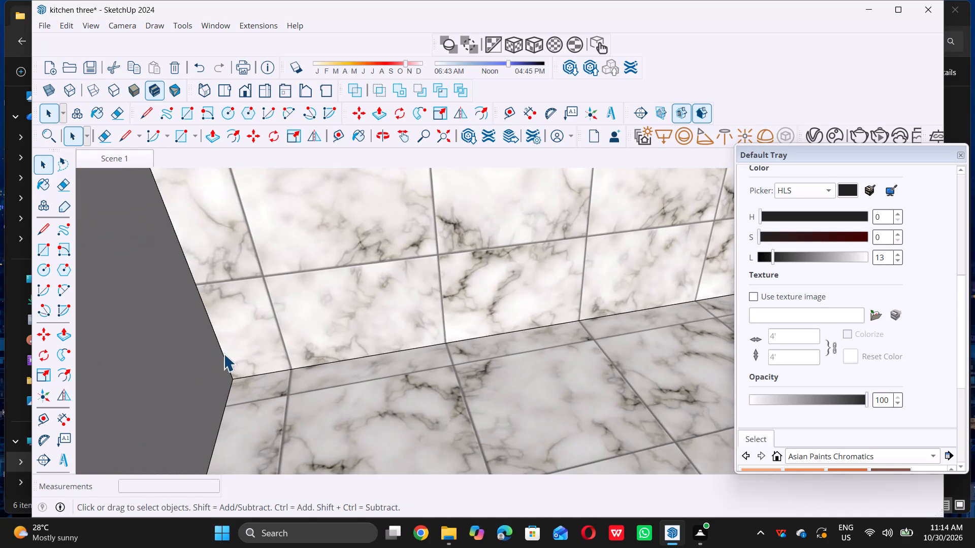
pyautogui.scroll(-6, 237, 374)
pyautogui.scroll(-3, 267, 405)
pyautogui.moveTo(230, 358); pyautogui.dragTo(245, 274, button='middle')
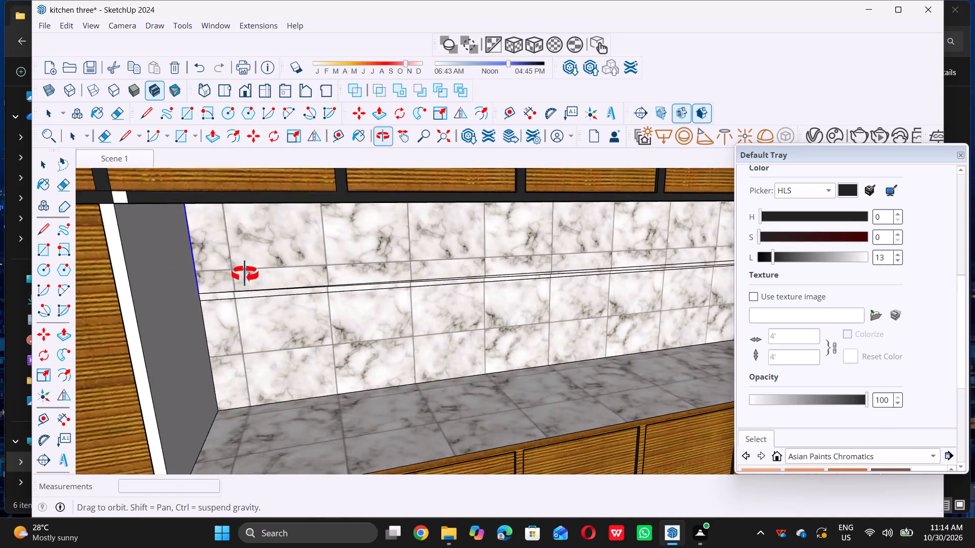
pyautogui.moveTo(245, 274); pyautogui.dragTo(230, 259, button='middle')
pyautogui.scroll(9, 201, 262)
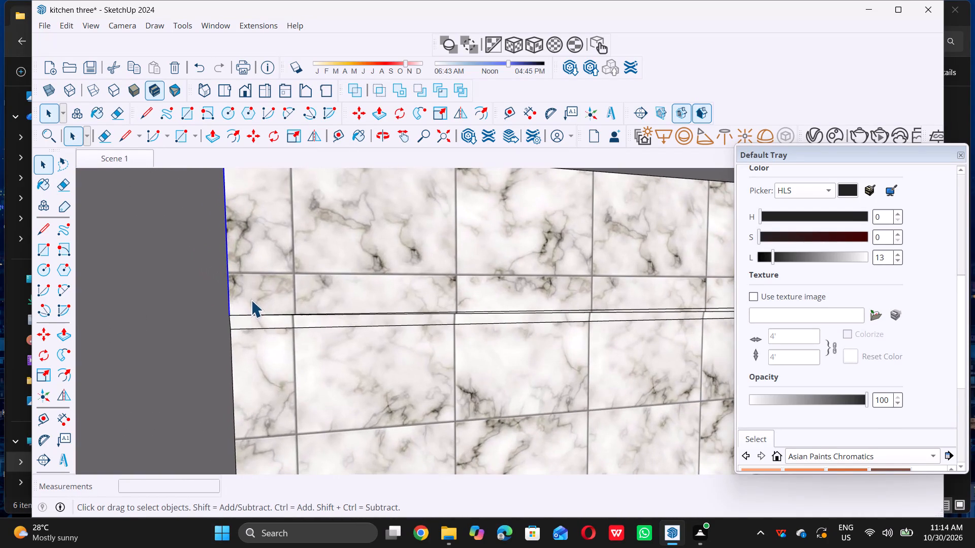
pyautogui.press('m')
pyautogui.doubleClick(229, 314)
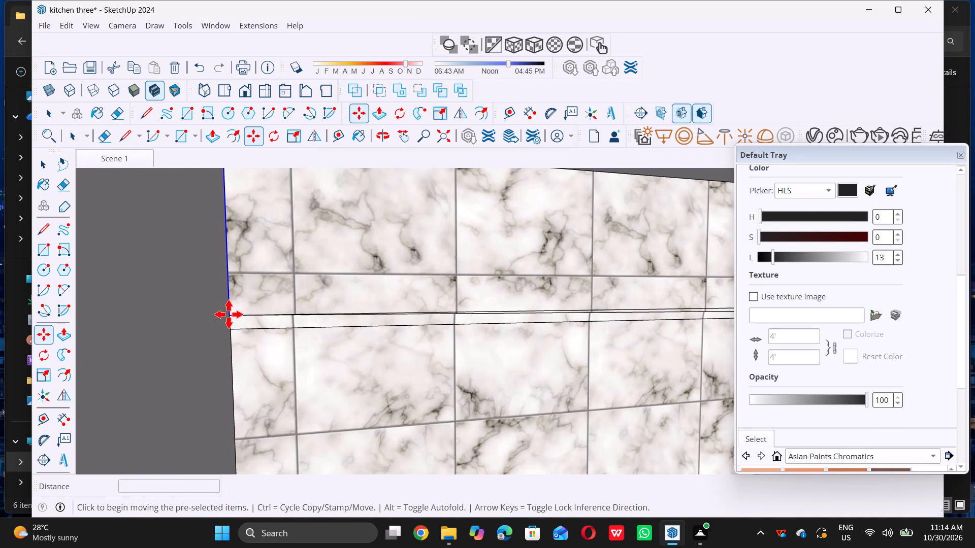
pyautogui.scroll(-10, 229, 314)
pyautogui.scroll(-8, 335, 321)
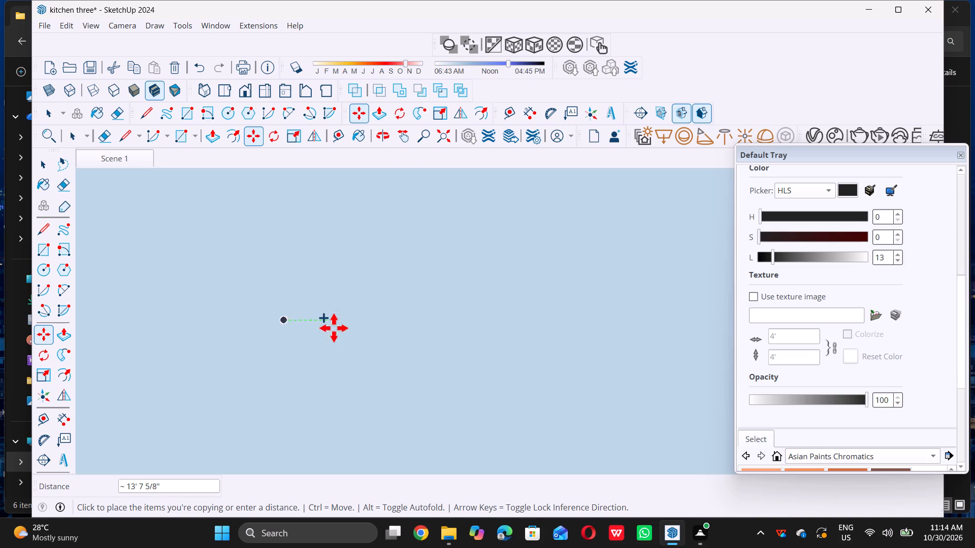
pyautogui.scroll(-3, 334, 328)
pyautogui.moveTo(338, 328); pyautogui.dragTo(345, 359, button='middle')
pyautogui.scroll(-20, 345, 360)
pyautogui.scroll(-9, 345, 360)
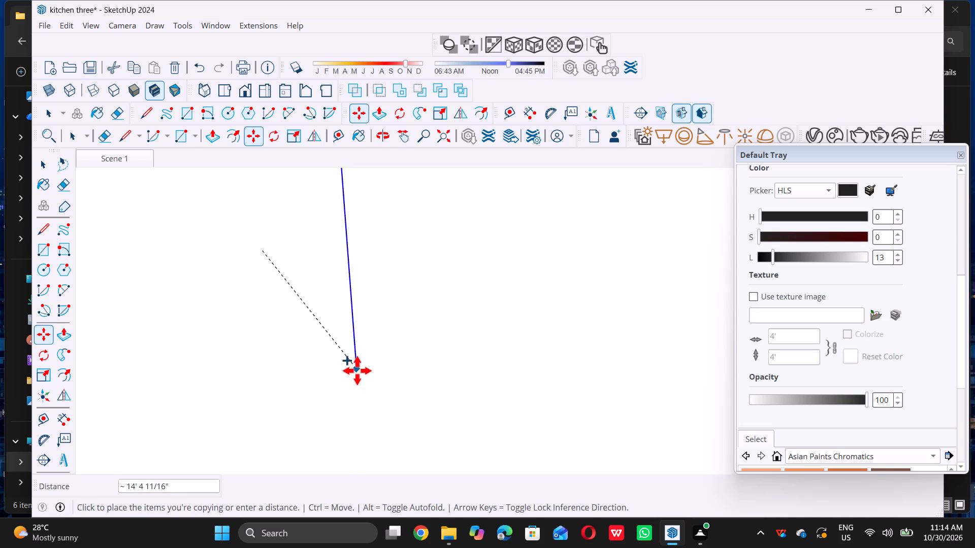
pyautogui.scroll(-20, 357, 370)
pyautogui.scroll(-12, 357, 370)
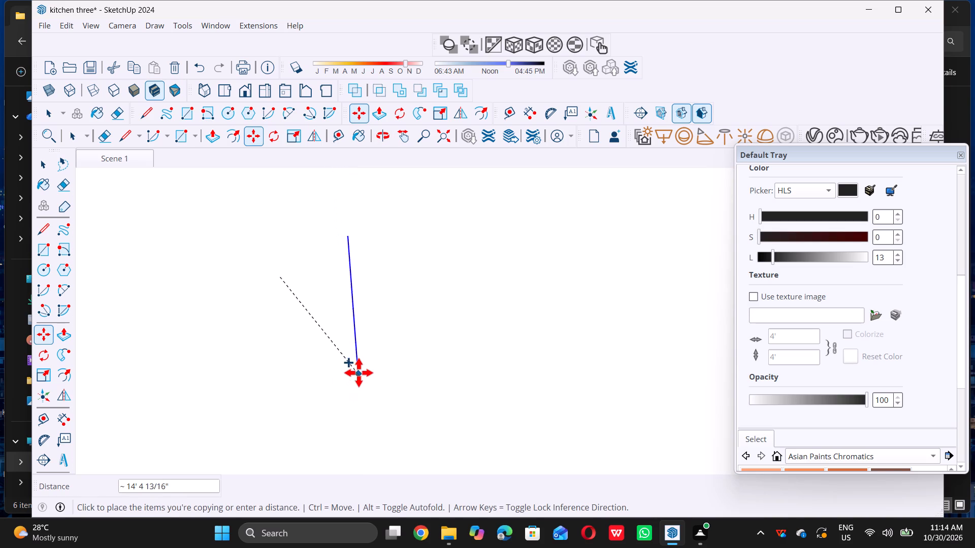
pyautogui.scroll(-18, 359, 372)
pyautogui.scroll(-4, 366, 380)
pyautogui.moveTo(370, 299); pyautogui.dragTo(370, 298, button='middle')
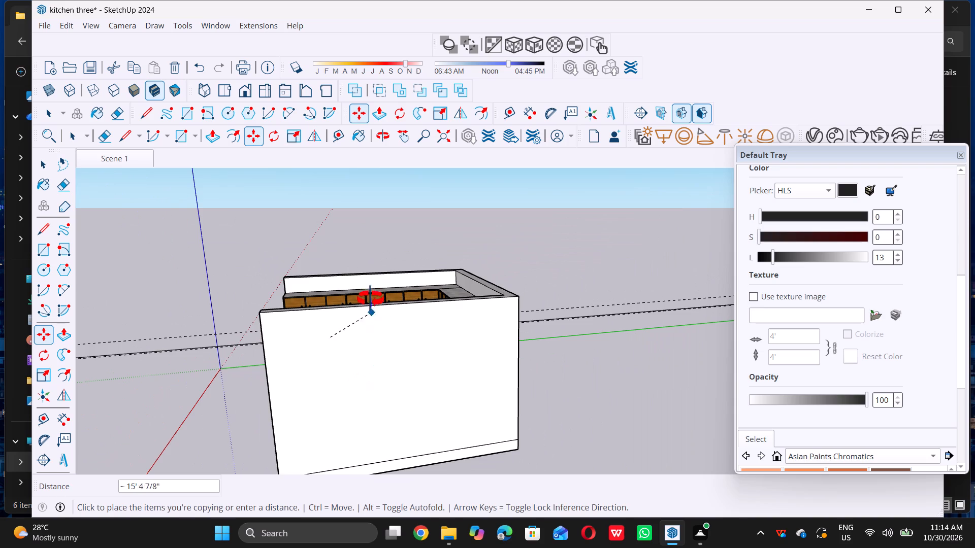
pyautogui.moveTo(370, 298); pyautogui.dragTo(399, 351, button='middle')
pyautogui.scroll(8, 425, 333)
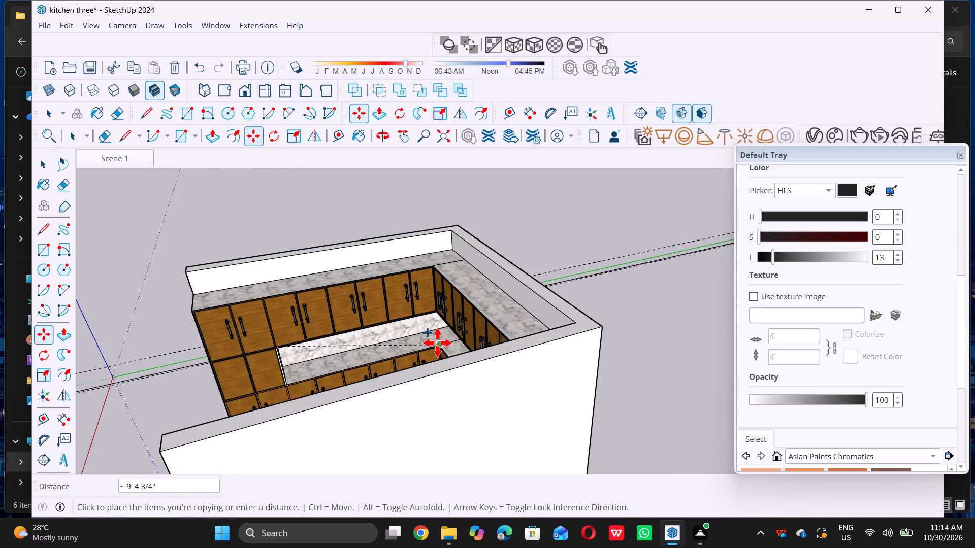
pyautogui.scroll(7, 437, 342)
pyautogui.moveTo(442, 347); pyautogui.dragTo(482, 282, button='middle')
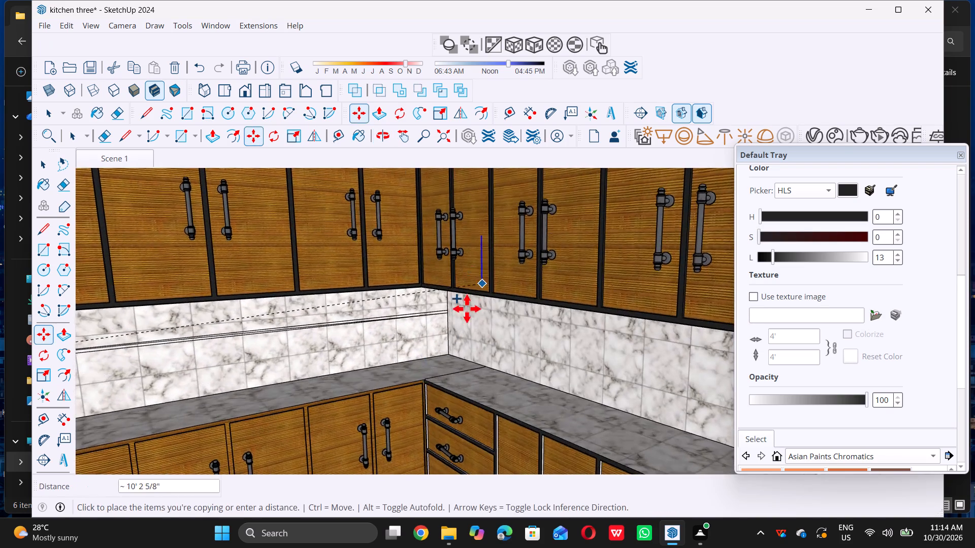
pyautogui.scroll(5, 459, 319)
pyautogui.moveTo(447, 316); pyautogui.dragTo(448, 283, button='middle')
pyautogui.scroll(6, 440, 320)
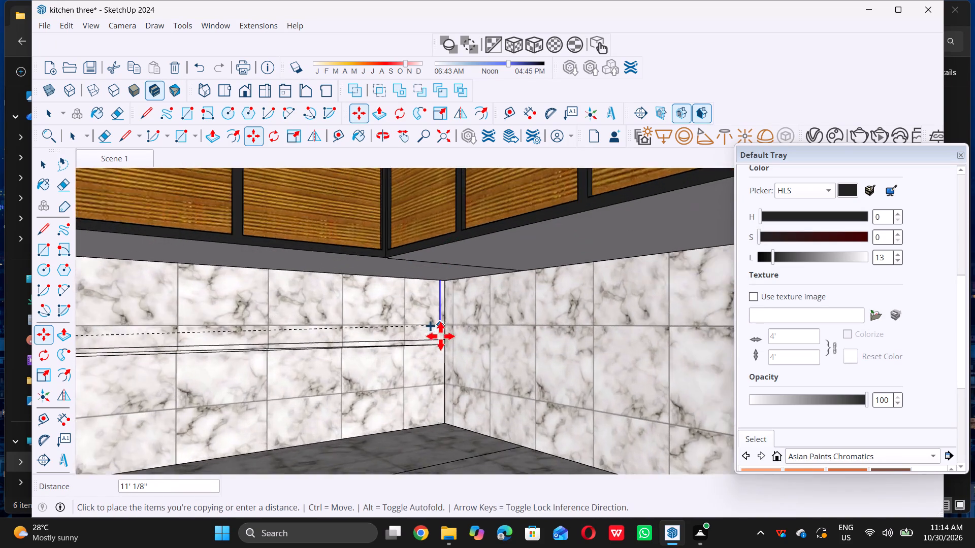
pyautogui.scroll(10, 440, 336)
pyautogui.tripleClick(447, 344)
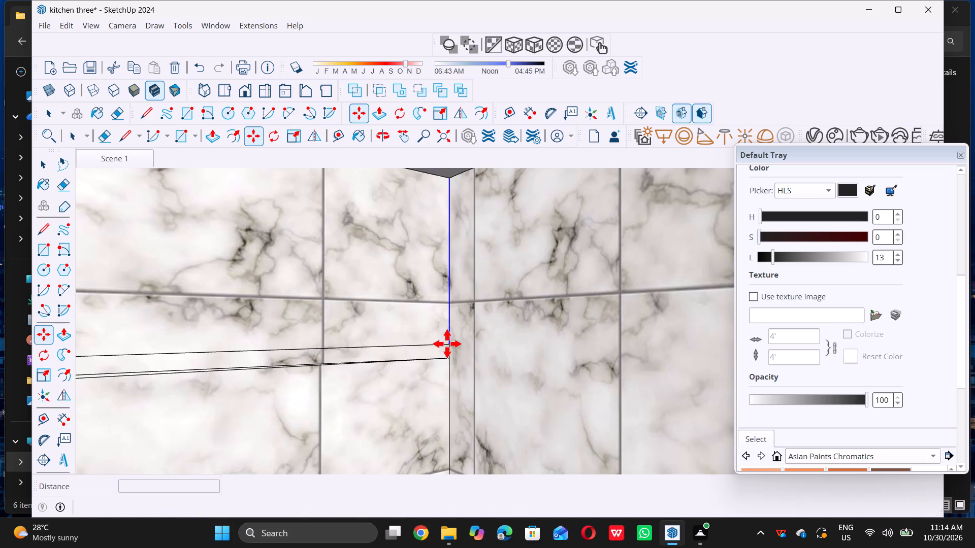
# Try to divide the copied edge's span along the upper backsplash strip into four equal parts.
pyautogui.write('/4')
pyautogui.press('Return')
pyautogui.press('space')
# Return to the saved Scene 1 view and examine the upper backsplash strip beside the tall unit for vertical divisions.
pyautogui.scroll(-6, 445, 344)
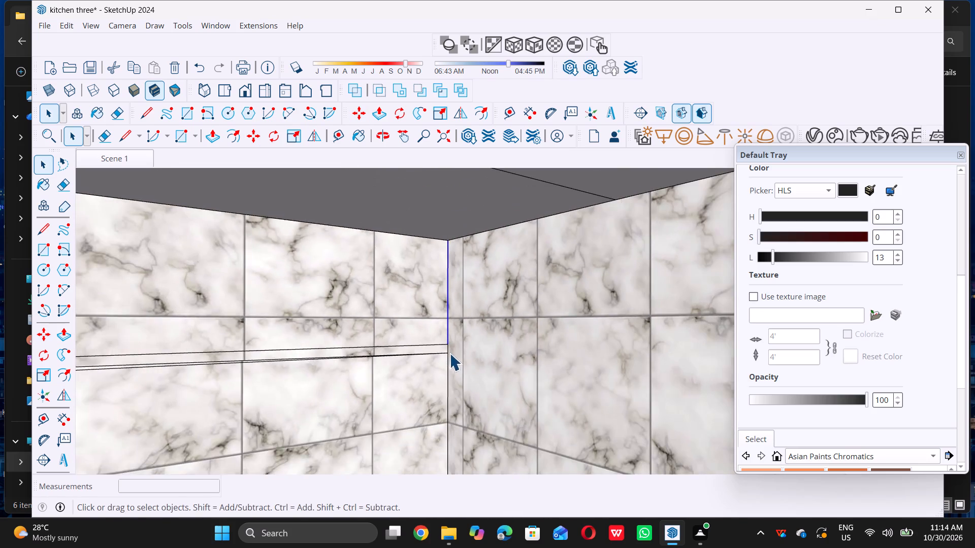
pyautogui.scroll(-9, 449, 353)
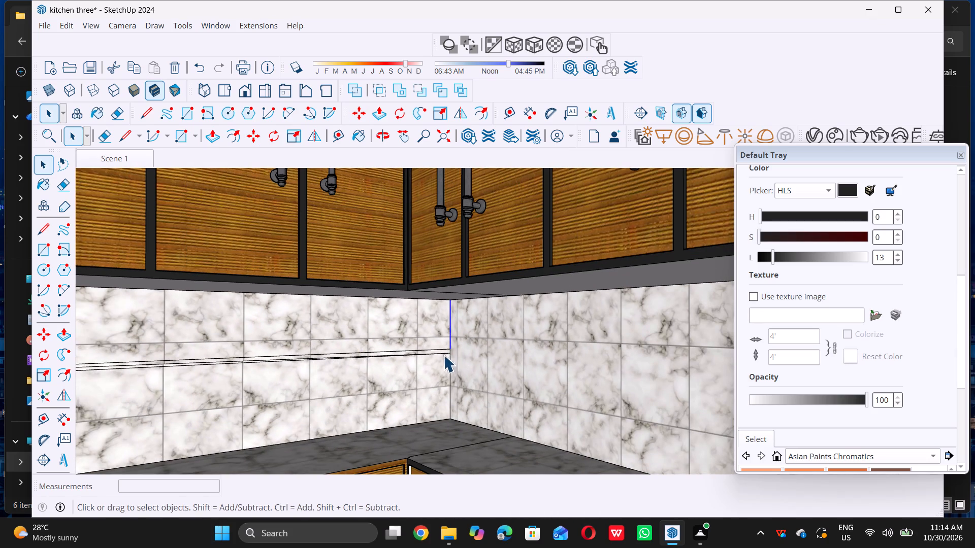
pyautogui.scroll(-6, 459, 353)
pyautogui.scroll(-14, 415, 382)
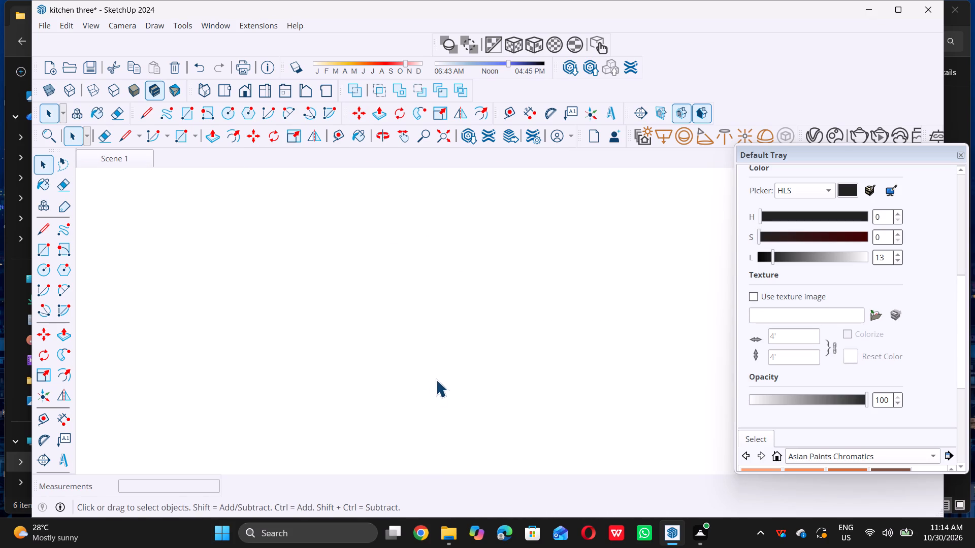
pyautogui.scroll(-5, 436, 380)
pyautogui.click(121, 164)
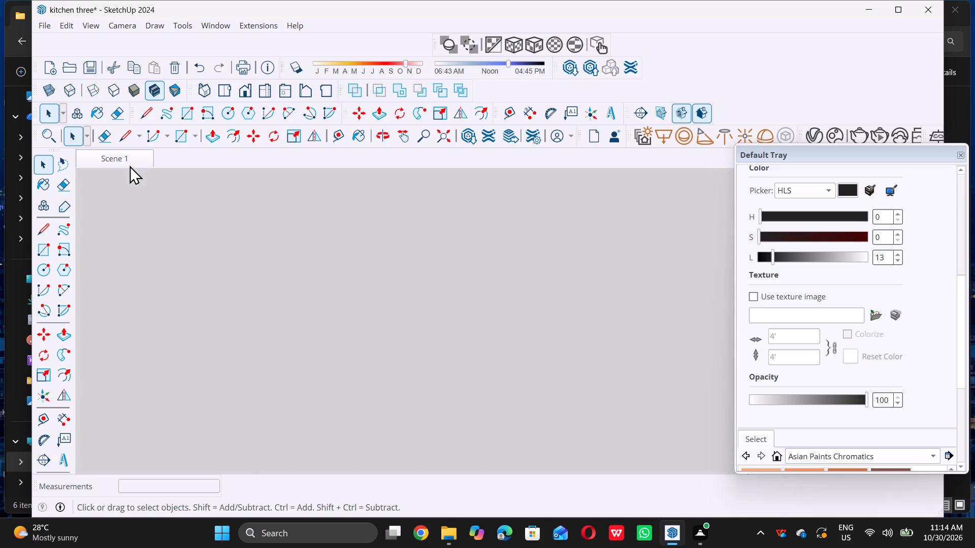
pyautogui.scroll(-4, 321, 367)
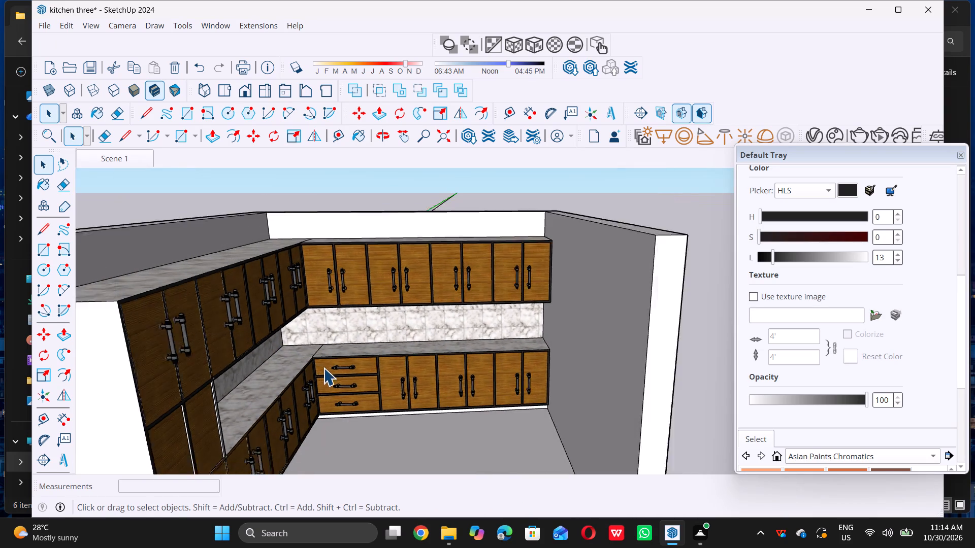
pyautogui.scroll(-6, 323, 368)
pyautogui.doubleClick(172, 368)
pyautogui.moveTo(381, 404); pyautogui.dragTo(316, 391, button='middle')
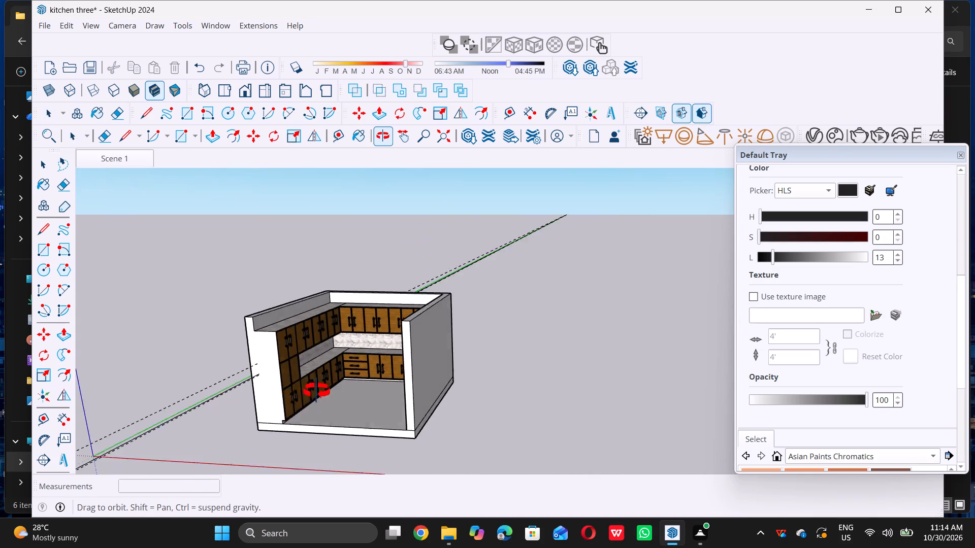
pyautogui.moveTo(316, 391); pyautogui.dragTo(285, 389, button='middle')
pyautogui.middleClick(285, 389)
pyautogui.scroll(18, 313, 356)
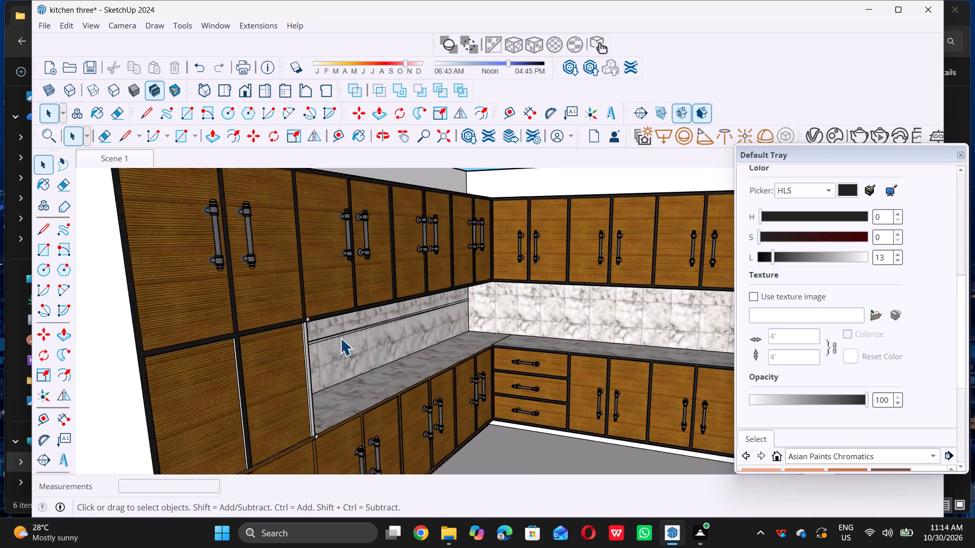
# Return to Scene 1 and examine the L-shaped kitchen and the marble backsplash beside the tall unit, close up and from outside the room.
pyautogui.scroll(3, 340, 338)
pyautogui.scroll(-7, 336, 347)
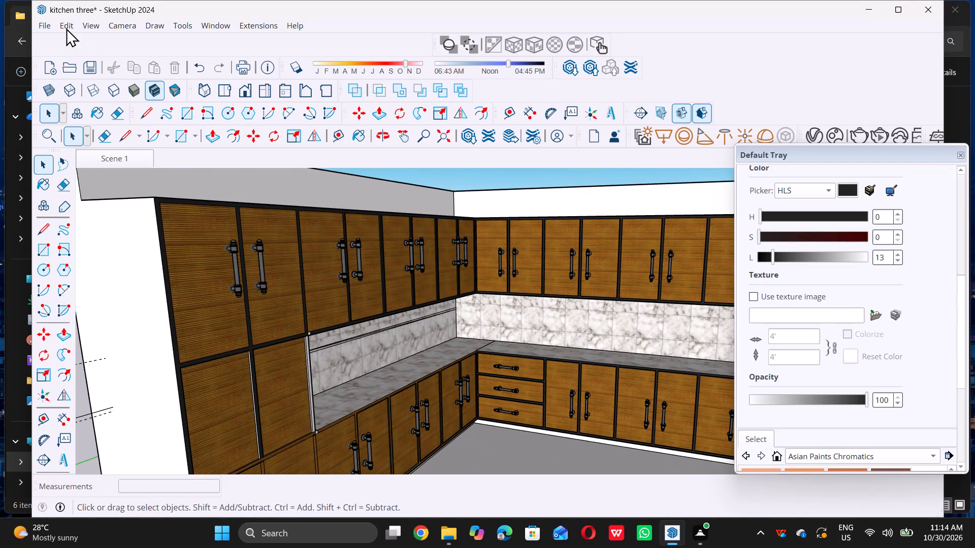
pyautogui.click(68, 31)
pyautogui.tripleClick(94, 156)
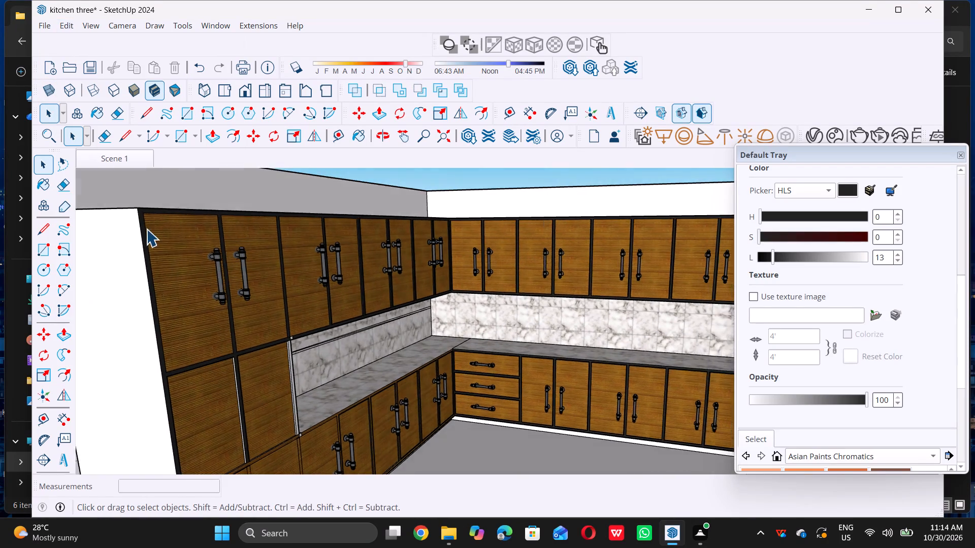
pyautogui.scroll(-3, 353, 334)
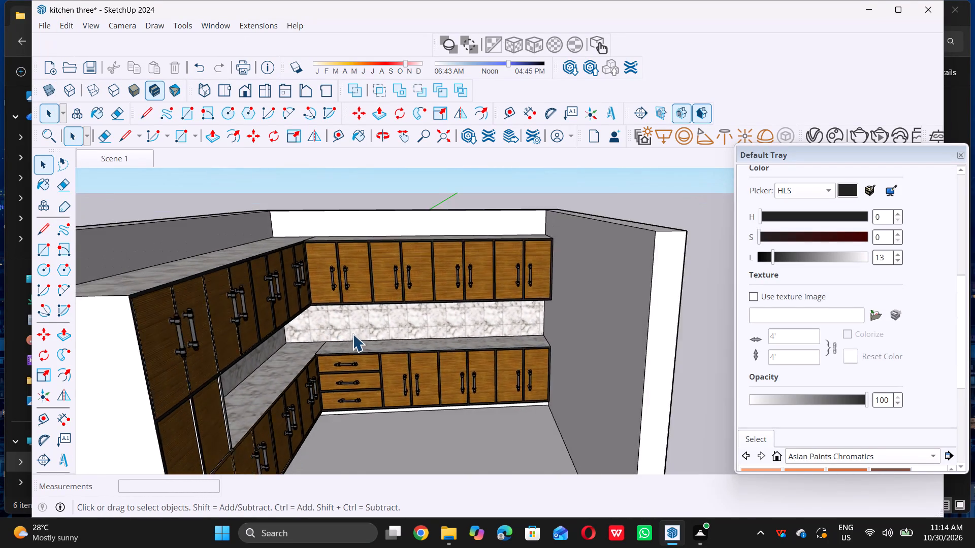
pyautogui.scroll(-3, 352, 334)
pyautogui.moveTo(351, 344); pyautogui.dragTo(211, 326, button='middle')
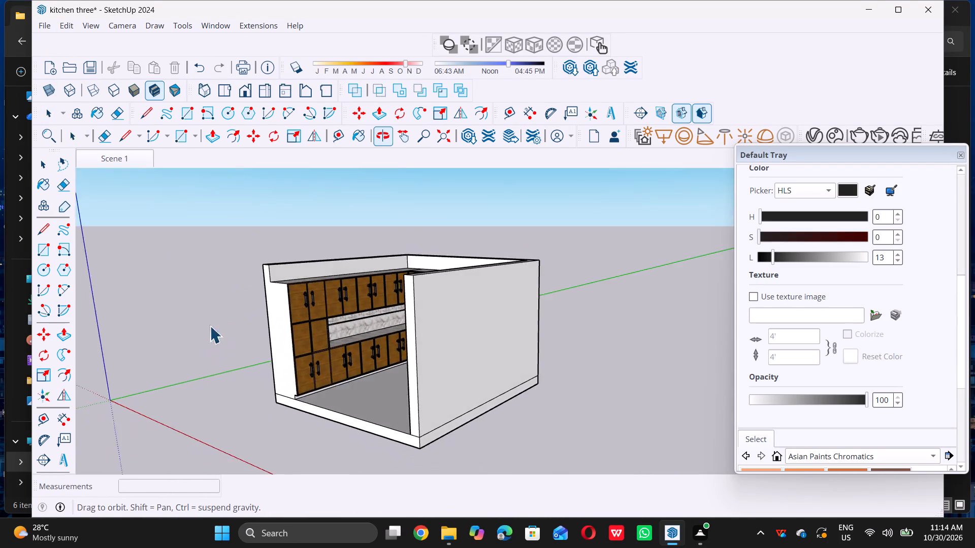
pyautogui.scroll(16, 351, 322)
pyautogui.moveTo(321, 324); pyautogui.dragTo(303, 319, button='middle')
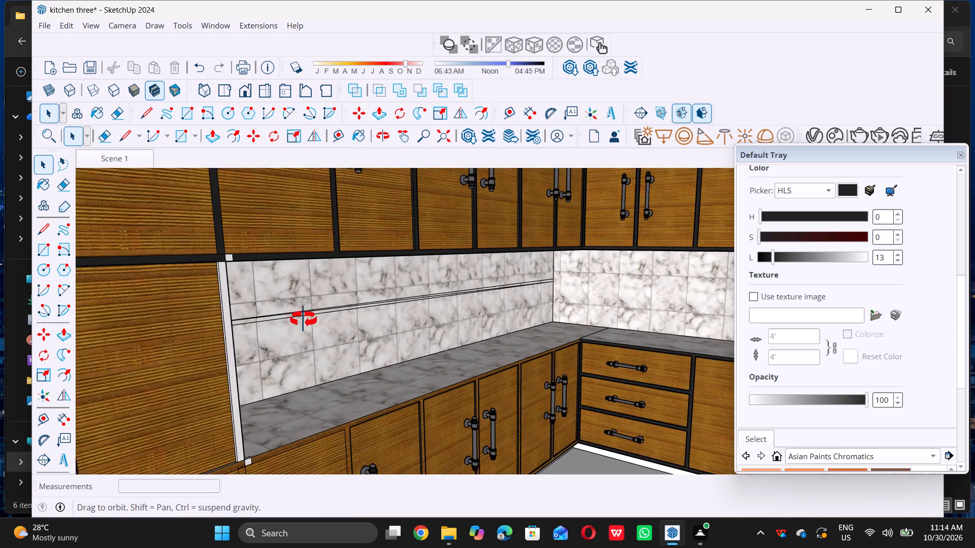
pyautogui.moveTo(303, 319); pyautogui.dragTo(190, 317, button='middle')
pyautogui.scroll(5, 224, 290)
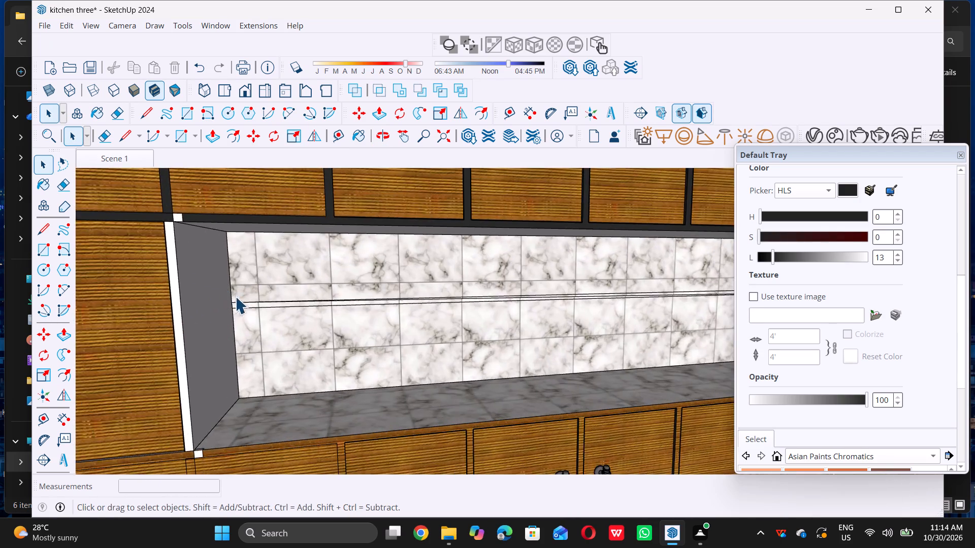
pyautogui.scroll(-8, 242, 305)
pyautogui.scroll(-13, 318, 338)
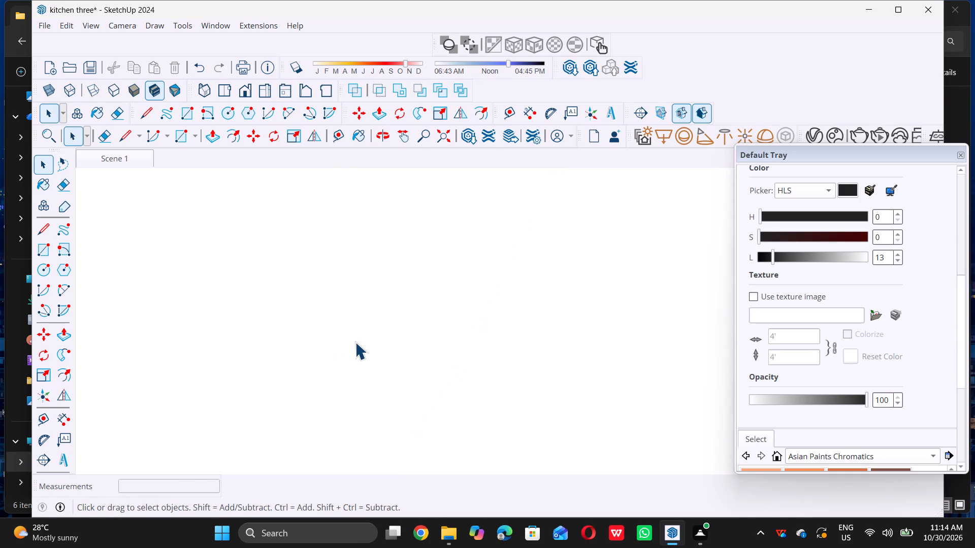
pyautogui.scroll(-10, 355, 342)
pyautogui.scroll(1, 357, 349)
pyautogui.scroll(-18, 357, 349)
pyautogui.scroll(-20, 357, 346)
pyautogui.scroll(-5, 357, 346)
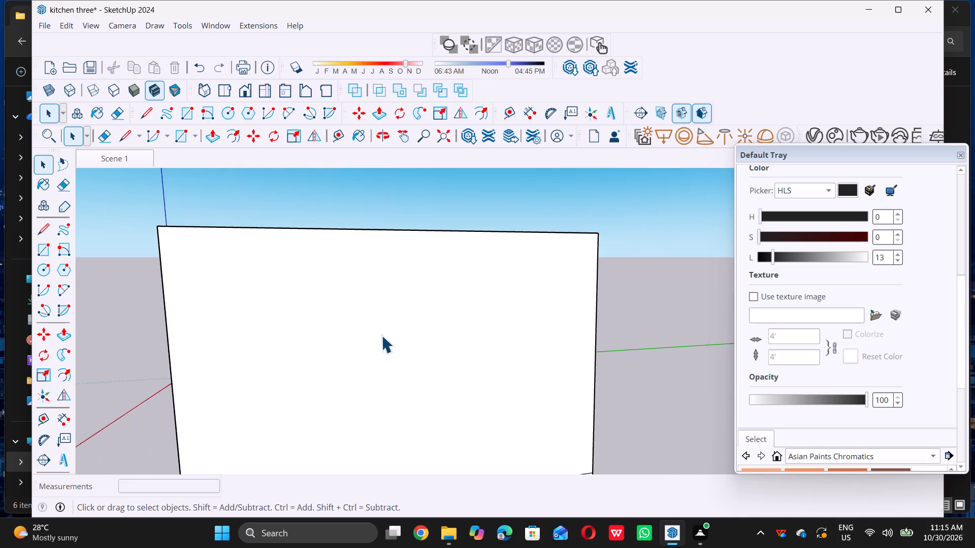
pyautogui.scroll(-5, 381, 335)
pyautogui.moveTo(245, 368); pyautogui.dragTo(425, 368, button='middle')
pyautogui.scroll(7, 431, 339)
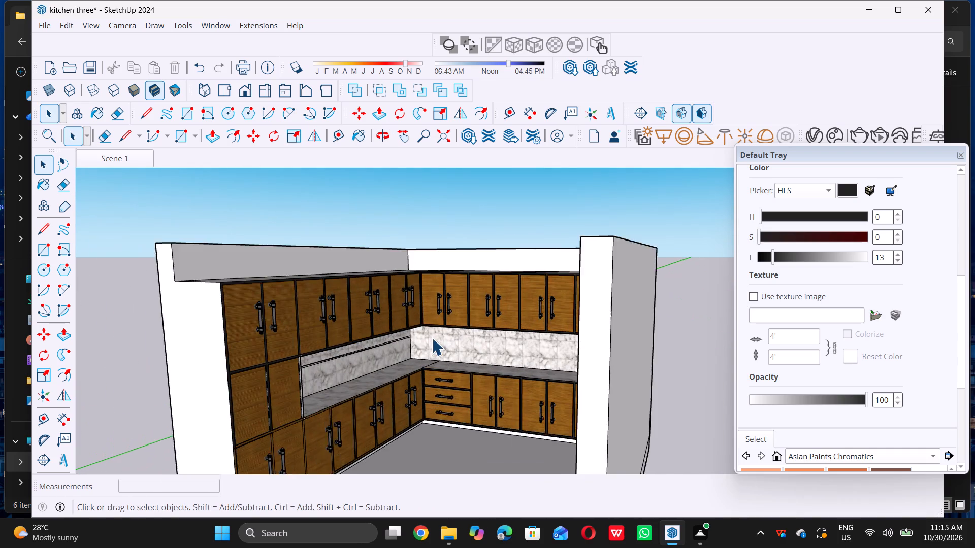
pyautogui.moveTo(430, 338); pyautogui.dragTo(412, 339, button='middle')
pyautogui.scroll(-3, 764, 402)
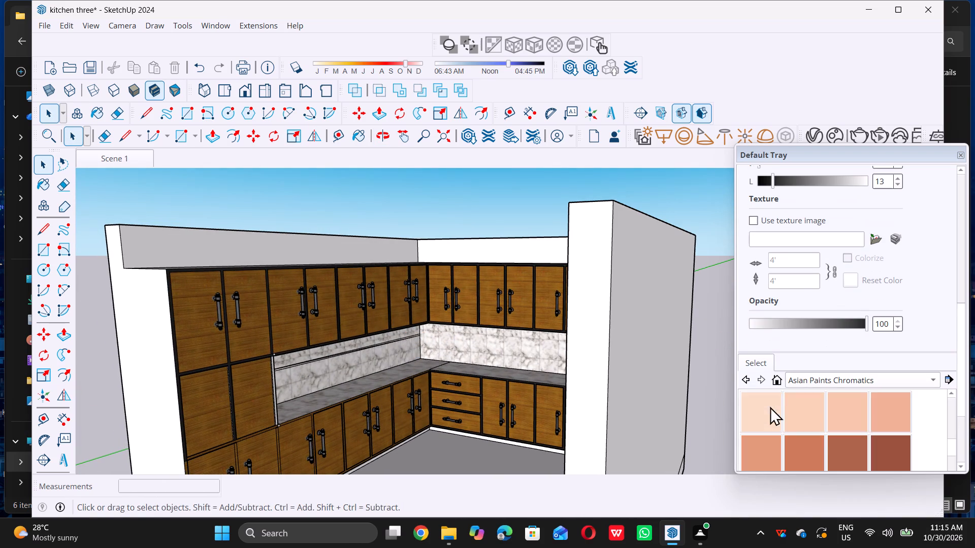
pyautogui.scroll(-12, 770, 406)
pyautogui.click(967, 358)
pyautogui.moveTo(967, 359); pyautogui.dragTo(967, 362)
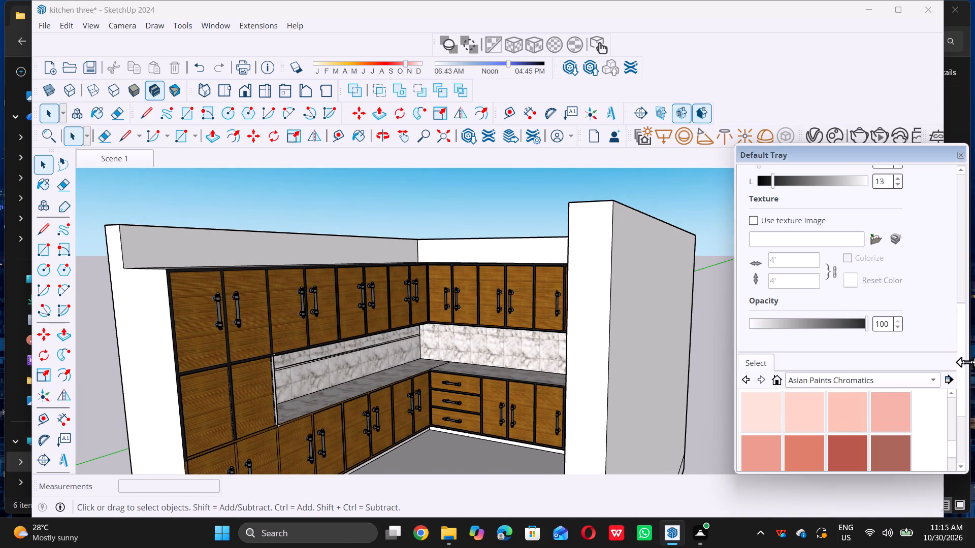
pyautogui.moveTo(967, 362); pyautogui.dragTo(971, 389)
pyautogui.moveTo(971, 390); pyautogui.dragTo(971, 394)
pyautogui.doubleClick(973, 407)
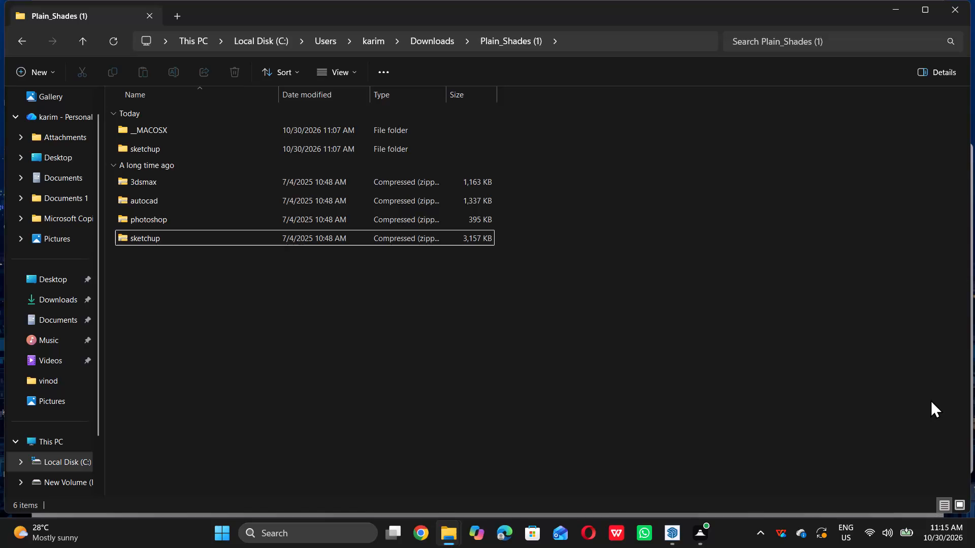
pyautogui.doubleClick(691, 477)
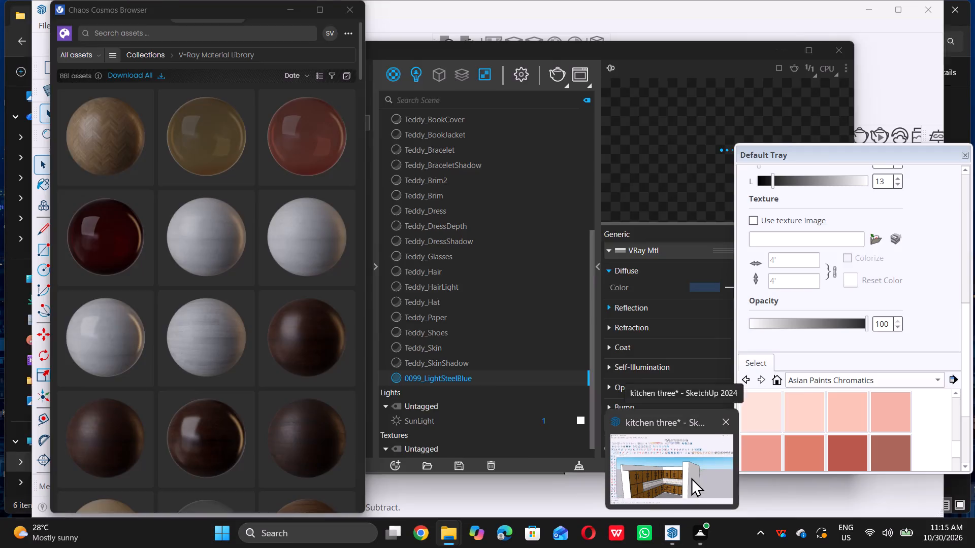
# Examine the cabinets and the upper backsplash strip between the tall unit and the inside corner, from outside the room and close up.
pyautogui.scroll(-4, 646, 398)
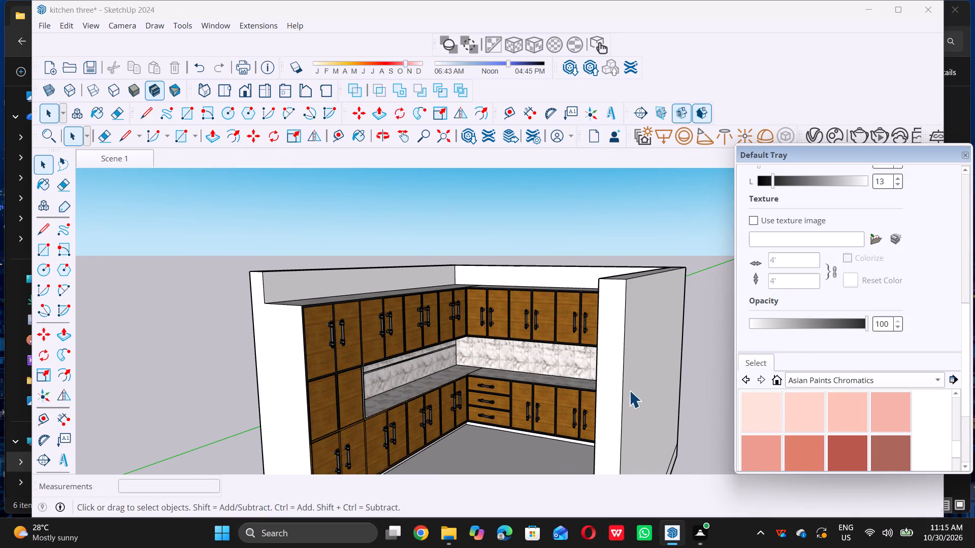
pyautogui.scroll(-6, 440, 345)
pyautogui.scroll(-3, 368, 251)
pyautogui.moveTo(374, 289); pyautogui.dragTo(379, 302, button='middle')
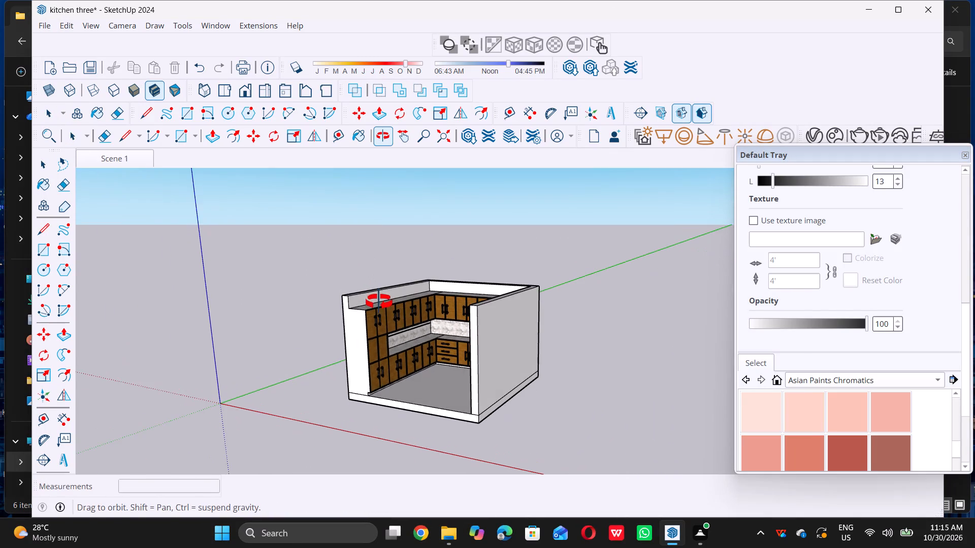
pyautogui.scroll(6, 456, 329)
pyautogui.moveTo(418, 330); pyautogui.dragTo(432, 324, button='middle')
pyautogui.middleClick(430, 324)
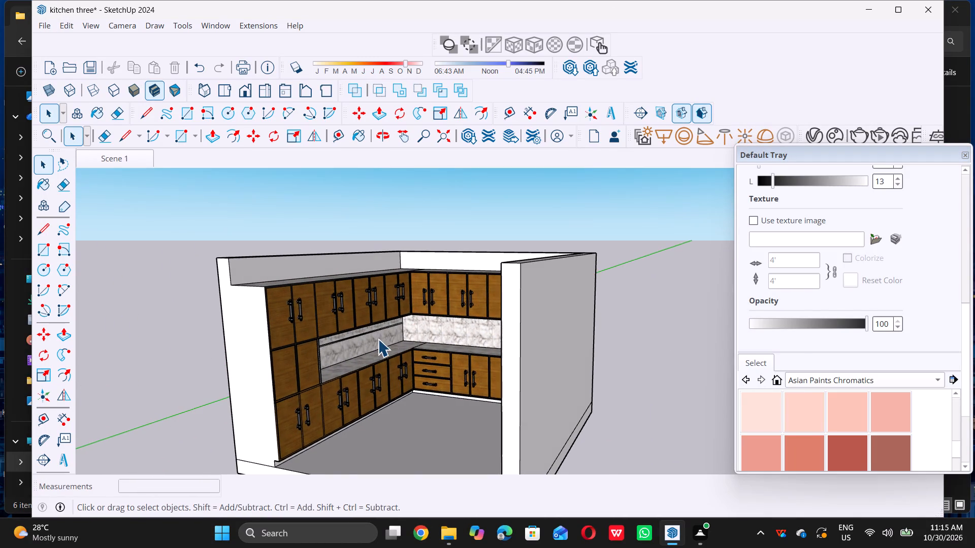
pyautogui.scroll(4, 373, 336)
pyautogui.moveTo(358, 335); pyautogui.dragTo(332, 333, button='middle')
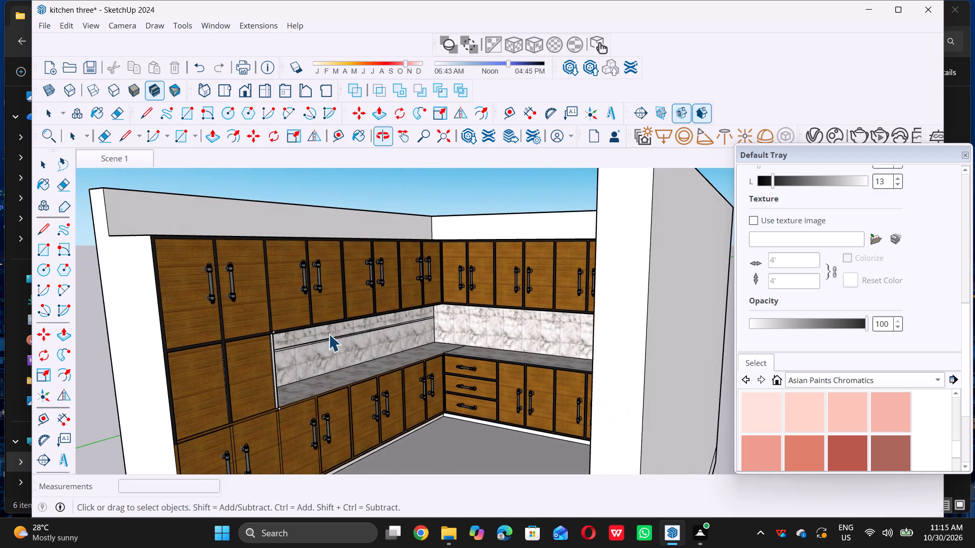
pyautogui.scroll(3, 333, 331)
pyautogui.moveTo(326, 330); pyautogui.dragTo(273, 328, button='middle')
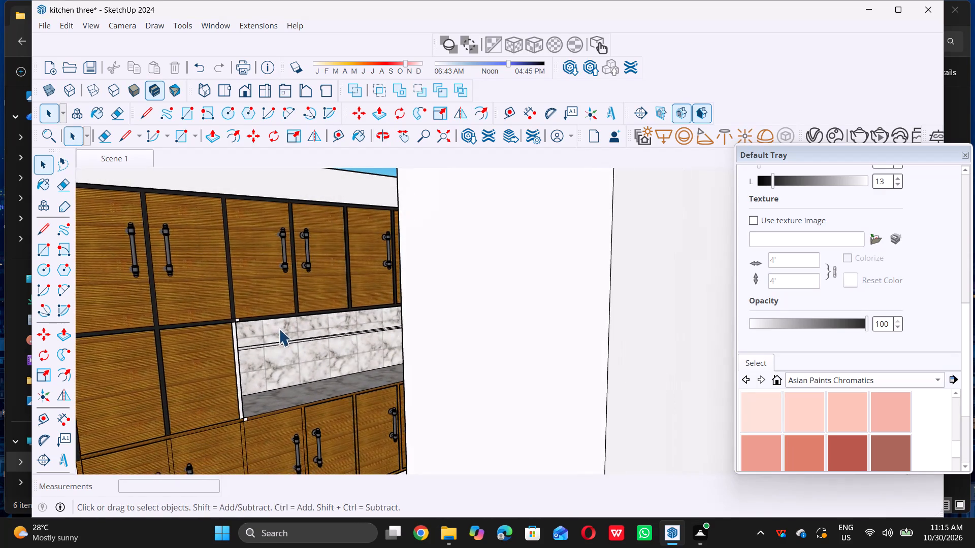
pyautogui.moveTo(280, 329); pyautogui.dragTo(294, 325, button='middle')
pyautogui.scroll(-5, 864, 390)
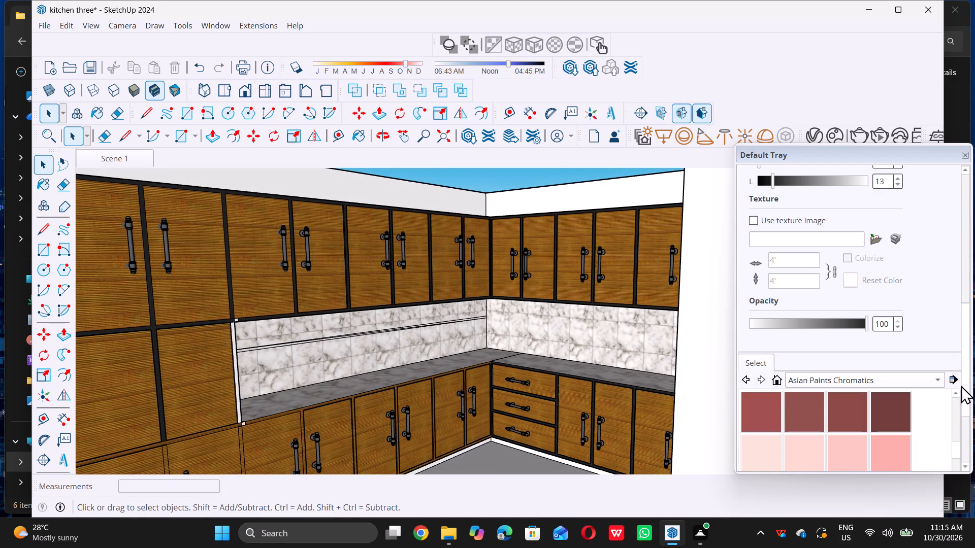
# Bring up the model's scene management settings.
pyautogui.doubleClick(964, 386)
pyautogui.middleClick(965, 386)
pyautogui.click(965, 386)
pyautogui.moveTo(965, 386); pyautogui.dragTo(974, 441)
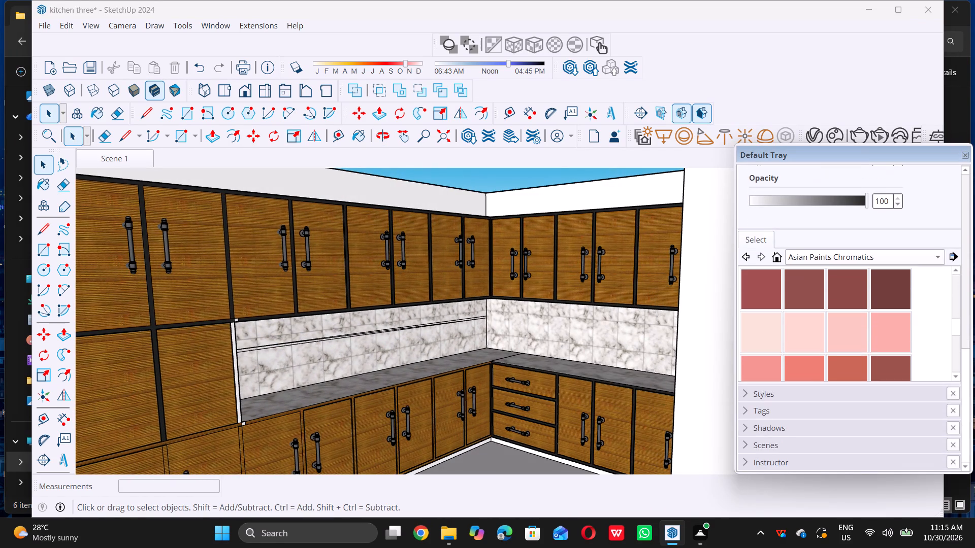
pyautogui.moveTo(974, 441); pyautogui.dragTo(974, 456)
pyautogui.doubleClick(744, 446)
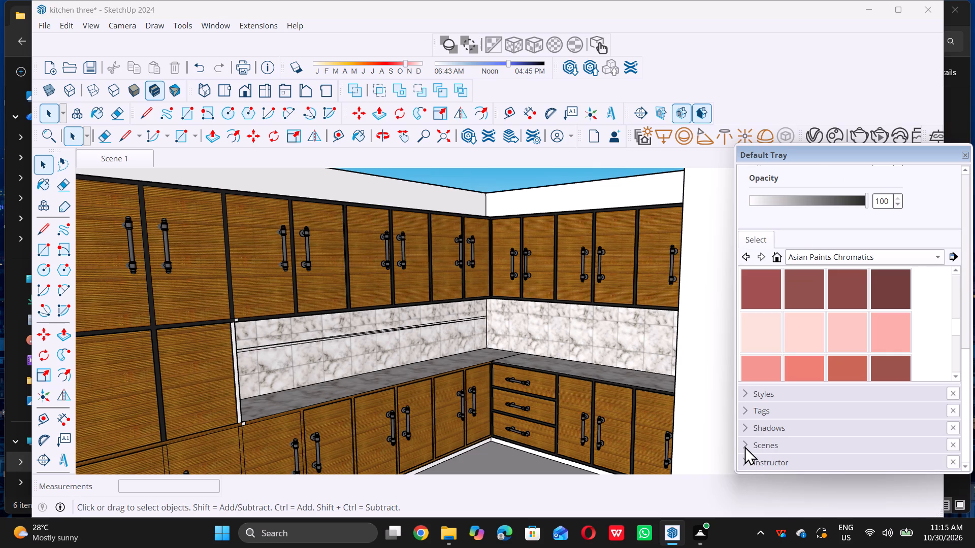
pyautogui.click(742, 445)
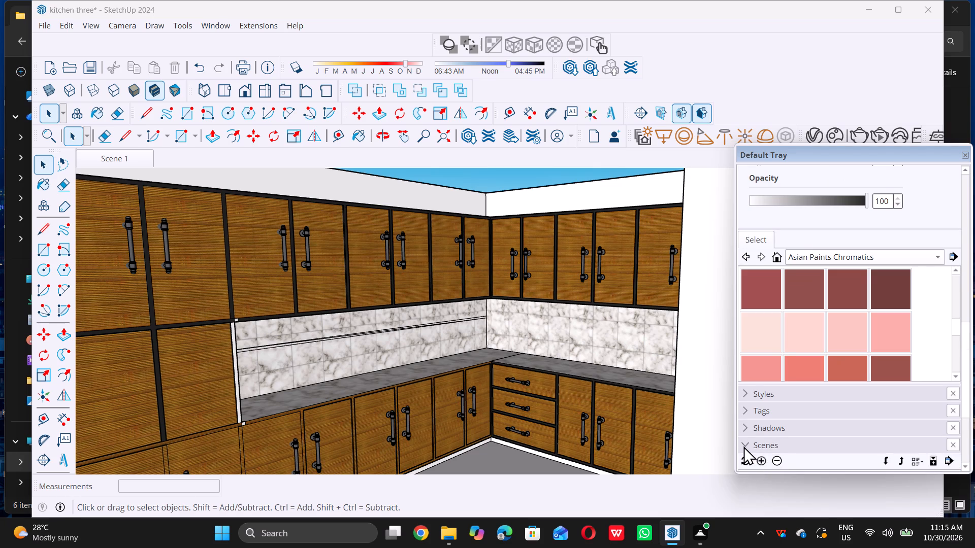
# Frame the marble backsplash beside the tall unit in close-up and save that view as three new scenes.
pyautogui.scroll(-6, 766, 435)
pyautogui.scroll(-2, 361, 333)
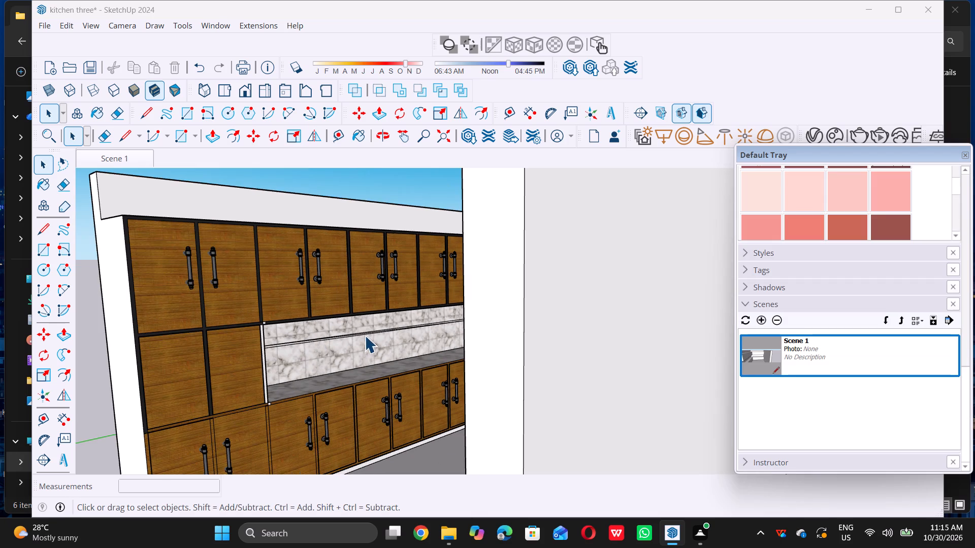
pyautogui.scroll(3, 354, 340)
pyautogui.moveTo(350, 340); pyautogui.dragTo(324, 337, button='middle')
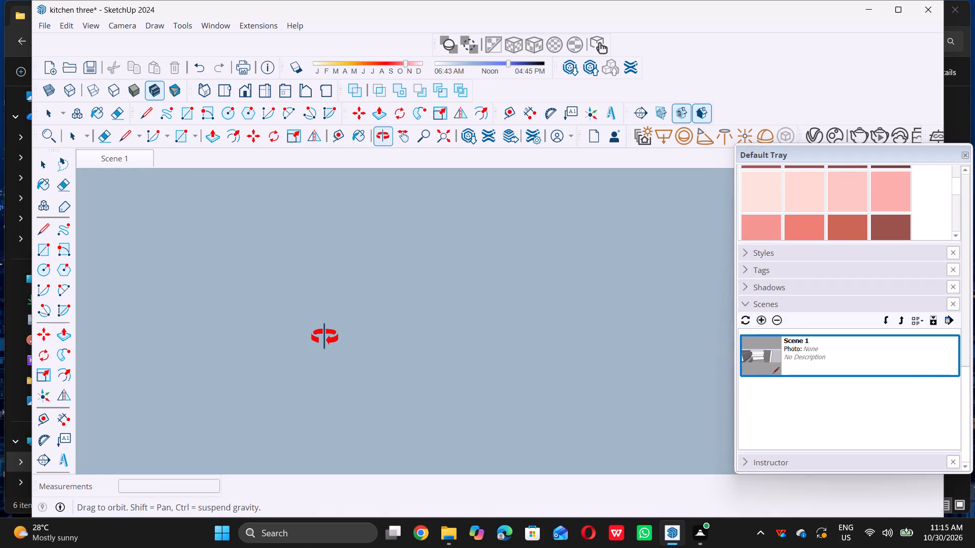
pyautogui.moveTo(324, 337); pyautogui.dragTo(335, 338, button='middle')
pyautogui.scroll(2, 290, 335)
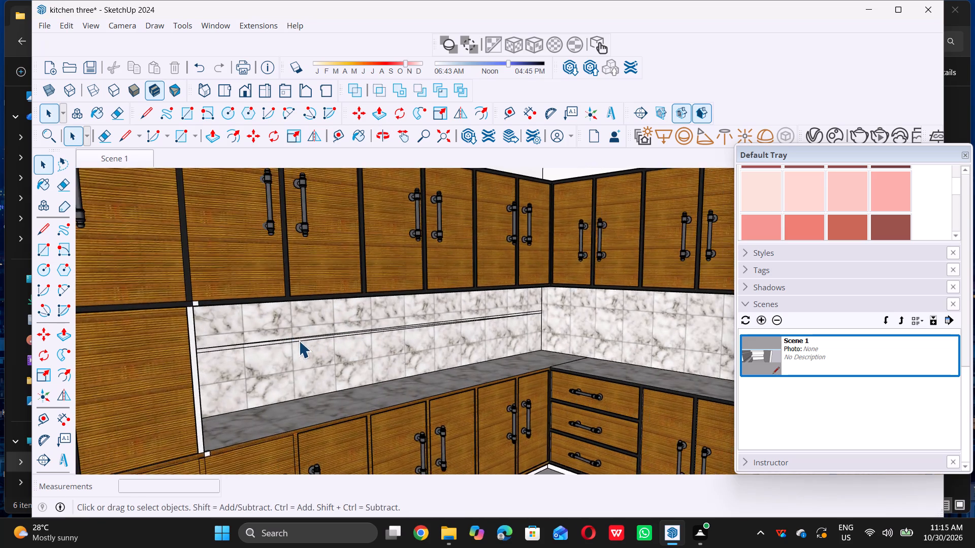
pyautogui.scroll(3, 299, 340)
pyautogui.moveTo(315, 356); pyautogui.dragTo(275, 355, button='middle')
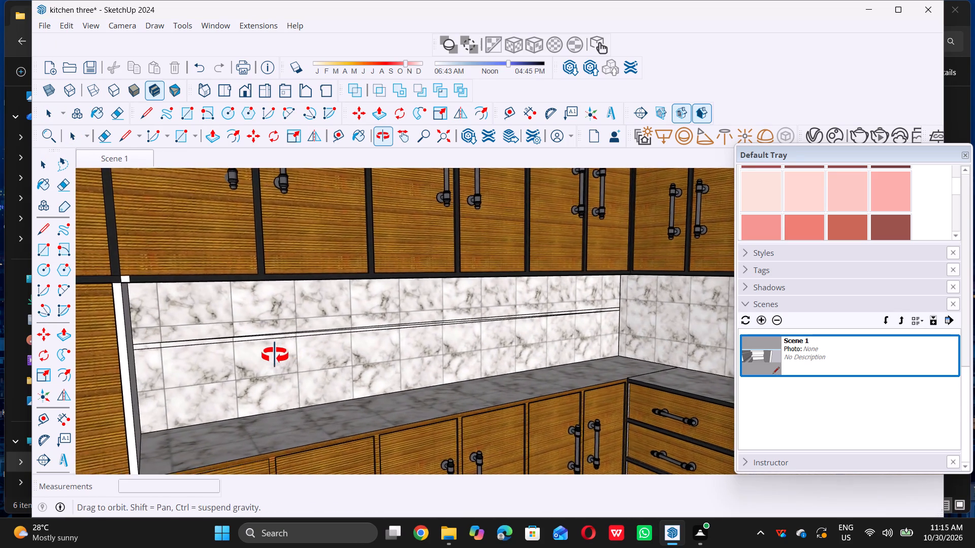
pyautogui.moveTo(275, 355); pyautogui.dragTo(269, 355, button='middle')
pyautogui.scroll(3, 230, 338)
pyautogui.moveTo(231, 341); pyautogui.dragTo(231, 329, button='middle')
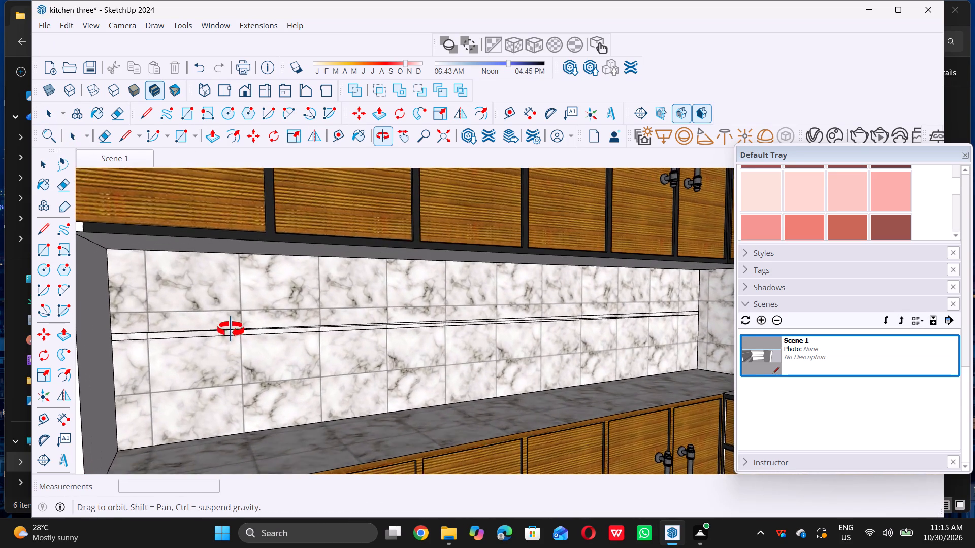
pyautogui.moveTo(231, 329); pyautogui.dragTo(230, 324, button='middle')
pyautogui.scroll(1, 229, 325)
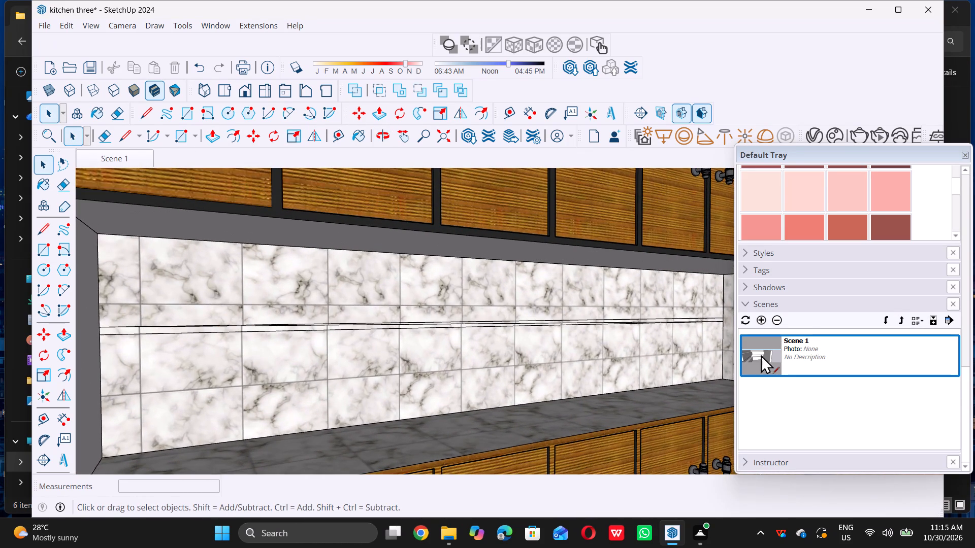
pyautogui.tripleClick(761, 323)
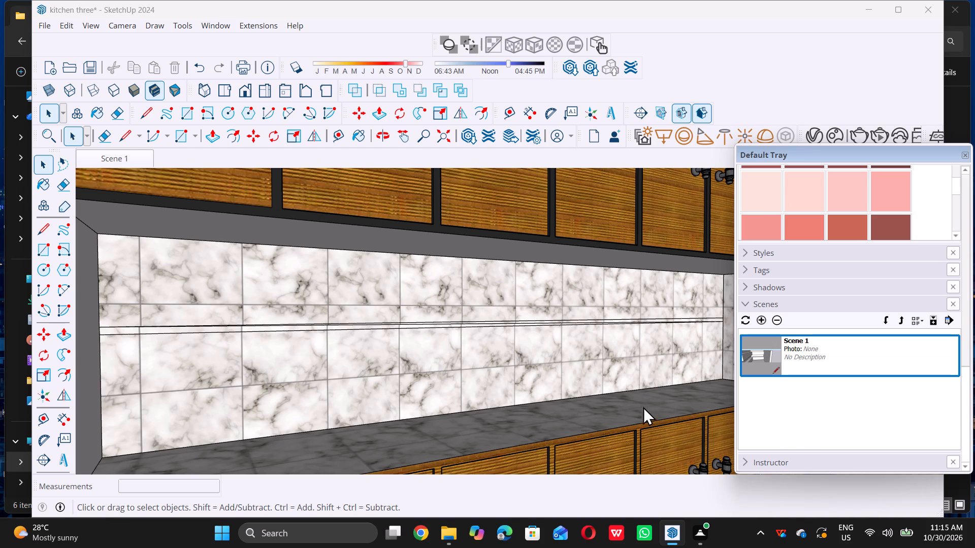
# Step through the saved scenes to compare their views and delete the duplicate Scene 4.
pyautogui.click(141, 162)
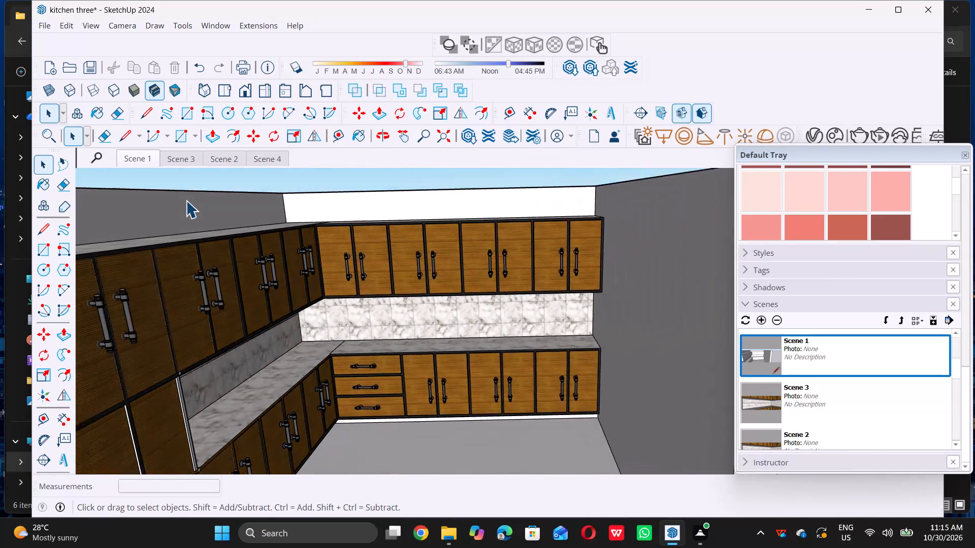
pyautogui.click(183, 160)
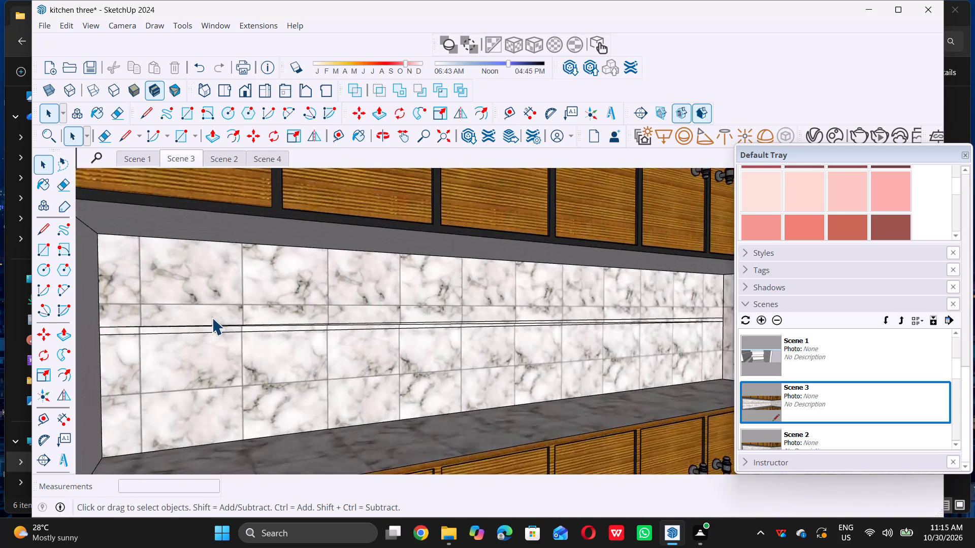
pyautogui.doubleClick(229, 159)
pyautogui.click(272, 156)
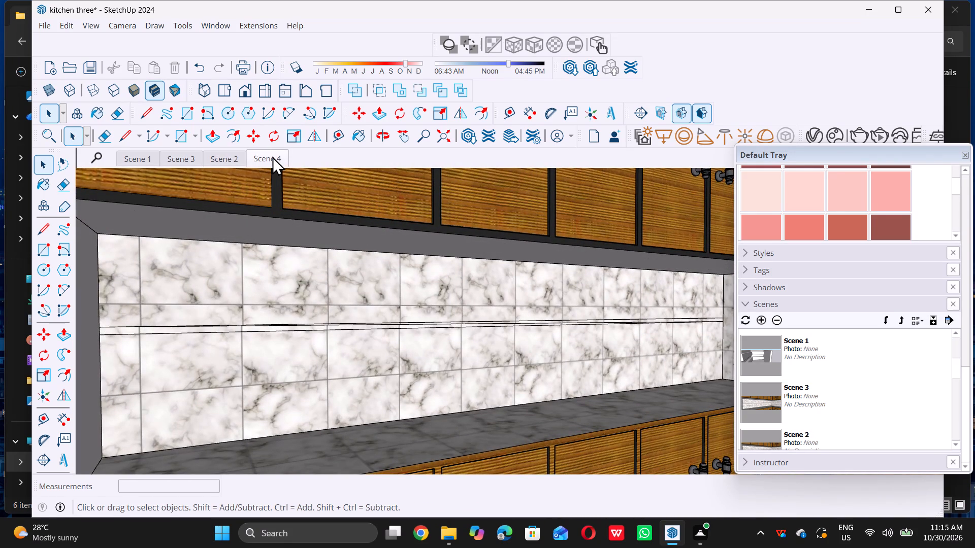
pyautogui.scroll(-1, 803, 382)
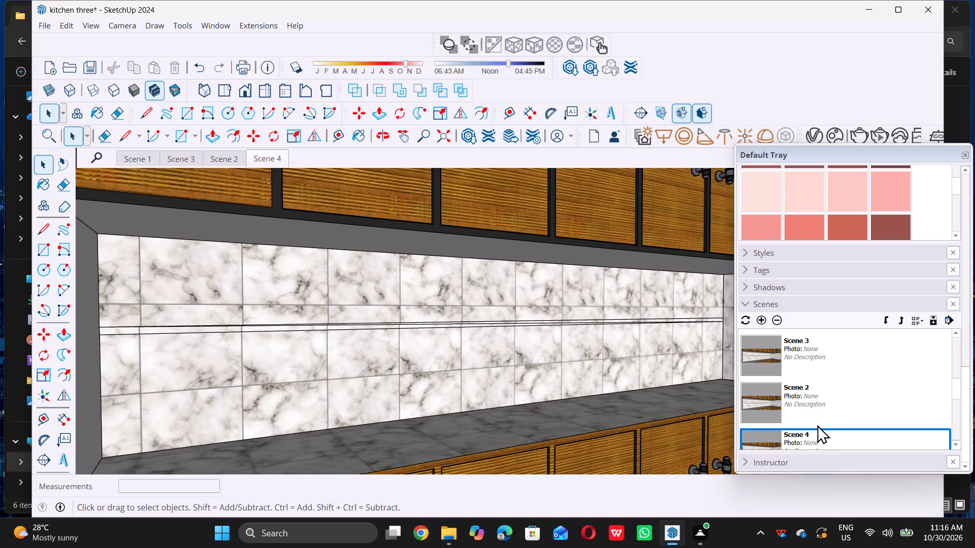
pyautogui.tripleClick(778, 319)
pyautogui.click(778, 319)
pyautogui.doubleClick(827, 316)
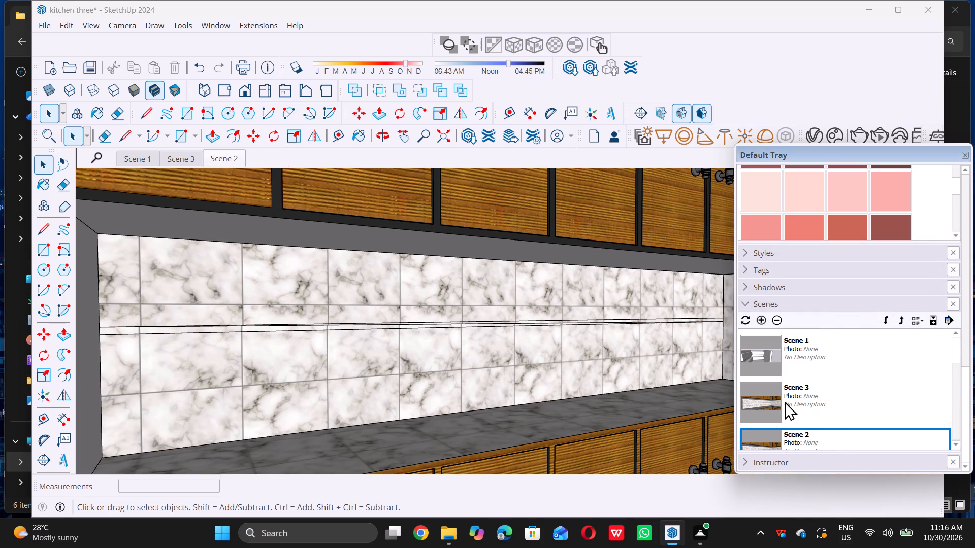
# Delete the redundant Scene 2 from the saved scenes, keeping Scene 1 and Scene 3.
pyautogui.rightClick(778, 320)
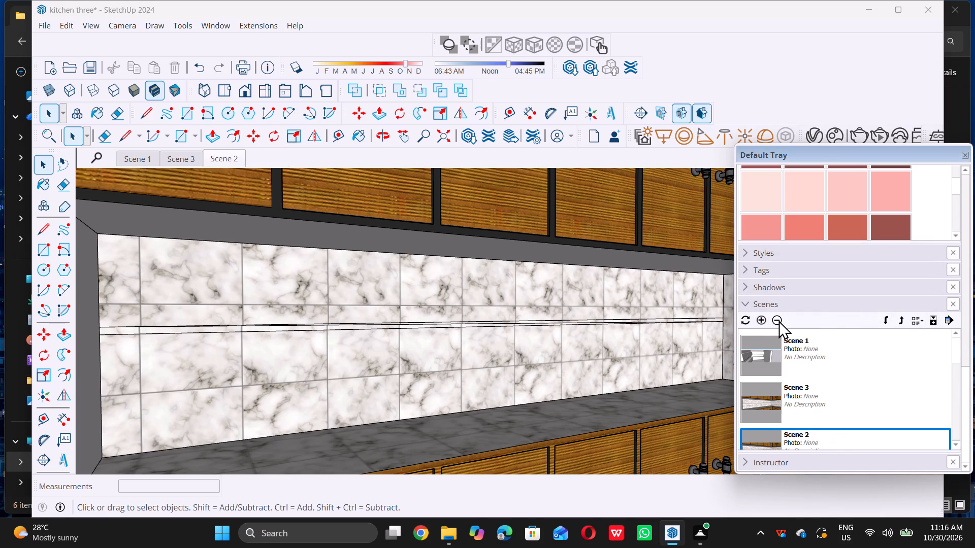
pyautogui.rightClick(776, 322)
pyautogui.rightClick(776, 318)
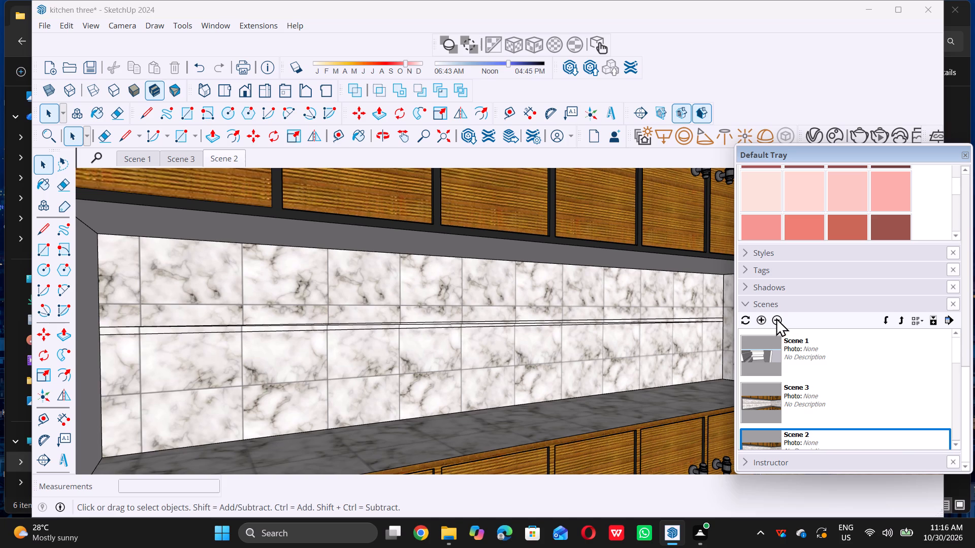
pyautogui.click(776, 318)
pyautogui.doubleClick(831, 317)
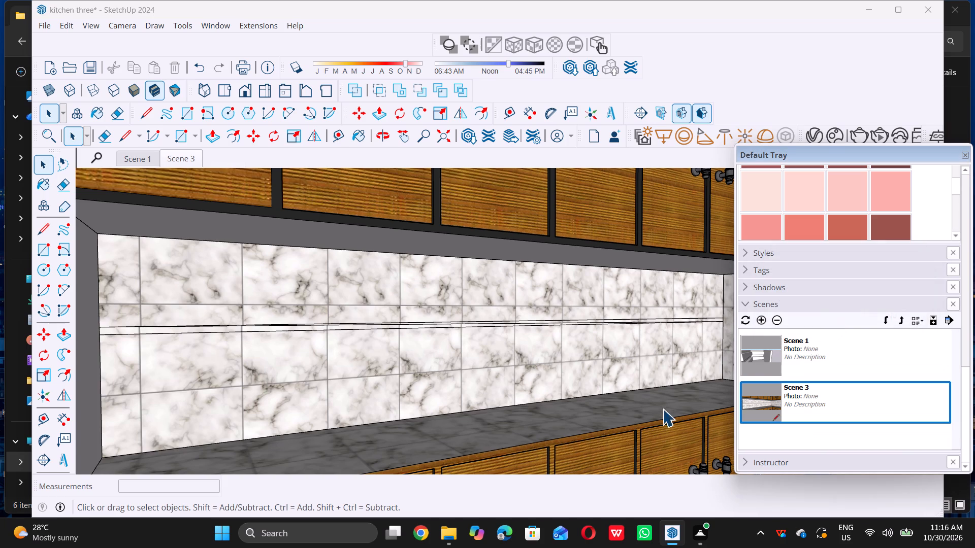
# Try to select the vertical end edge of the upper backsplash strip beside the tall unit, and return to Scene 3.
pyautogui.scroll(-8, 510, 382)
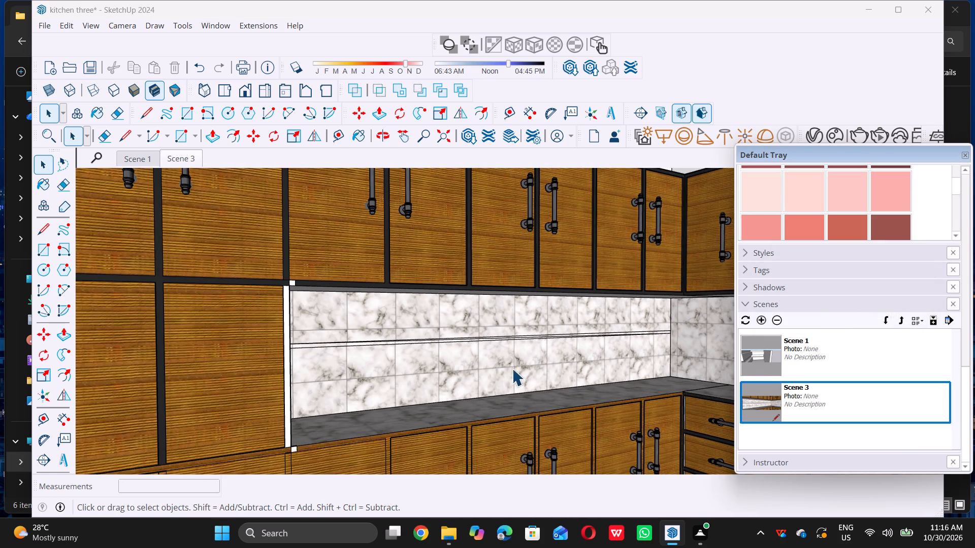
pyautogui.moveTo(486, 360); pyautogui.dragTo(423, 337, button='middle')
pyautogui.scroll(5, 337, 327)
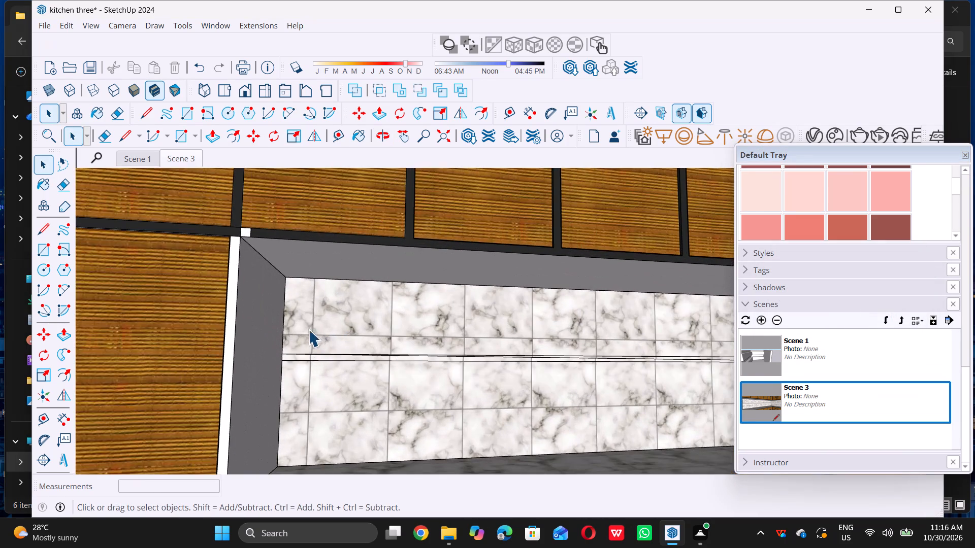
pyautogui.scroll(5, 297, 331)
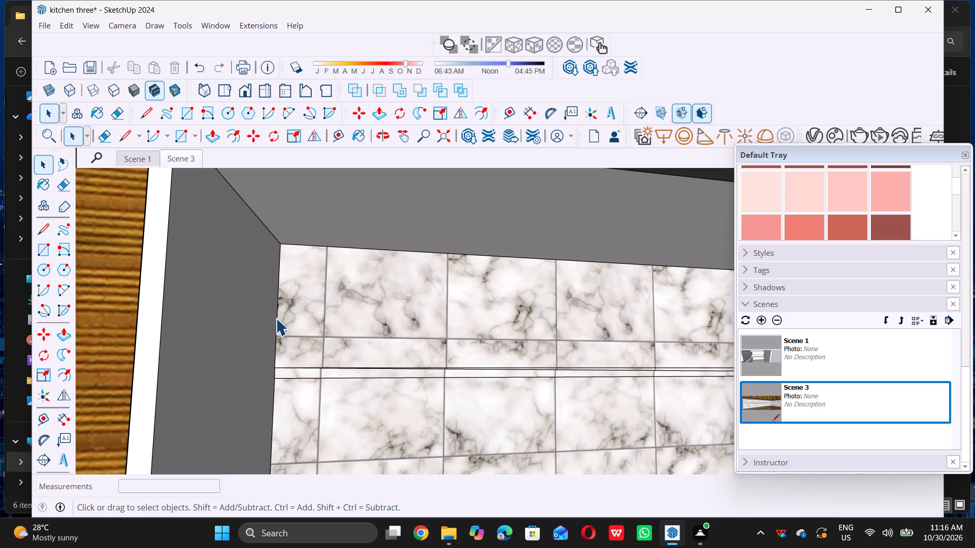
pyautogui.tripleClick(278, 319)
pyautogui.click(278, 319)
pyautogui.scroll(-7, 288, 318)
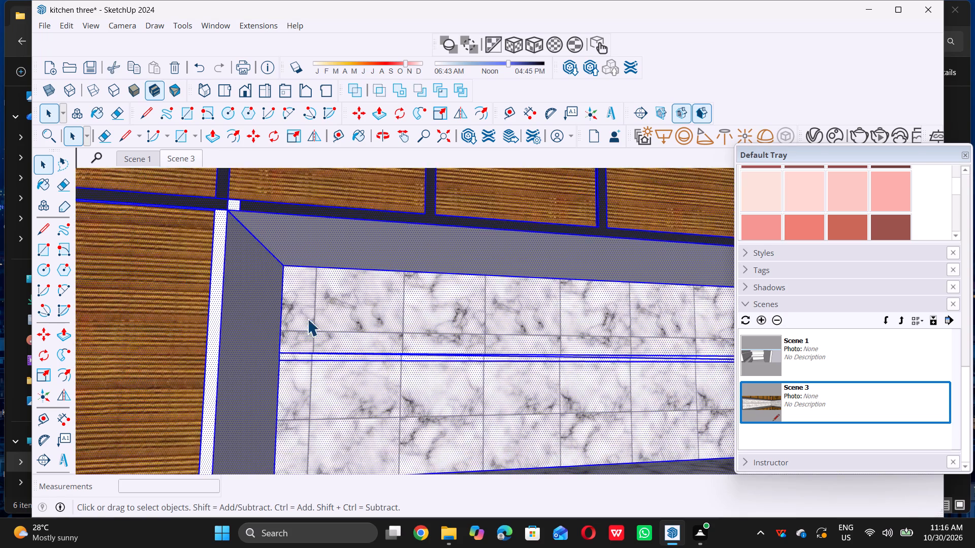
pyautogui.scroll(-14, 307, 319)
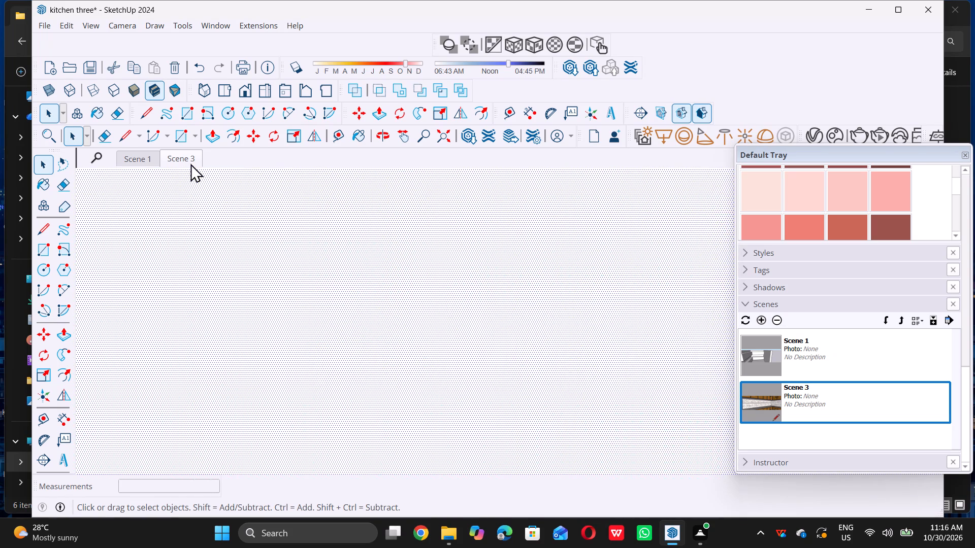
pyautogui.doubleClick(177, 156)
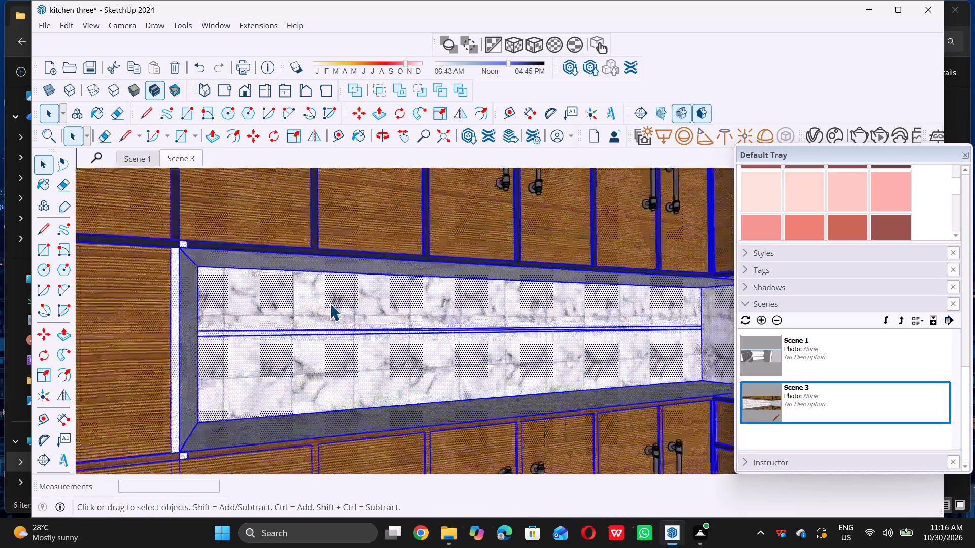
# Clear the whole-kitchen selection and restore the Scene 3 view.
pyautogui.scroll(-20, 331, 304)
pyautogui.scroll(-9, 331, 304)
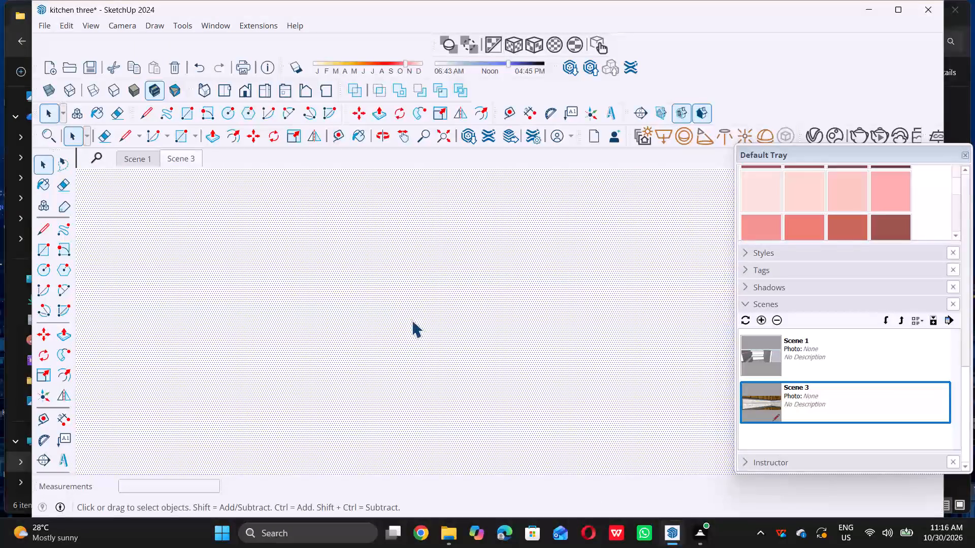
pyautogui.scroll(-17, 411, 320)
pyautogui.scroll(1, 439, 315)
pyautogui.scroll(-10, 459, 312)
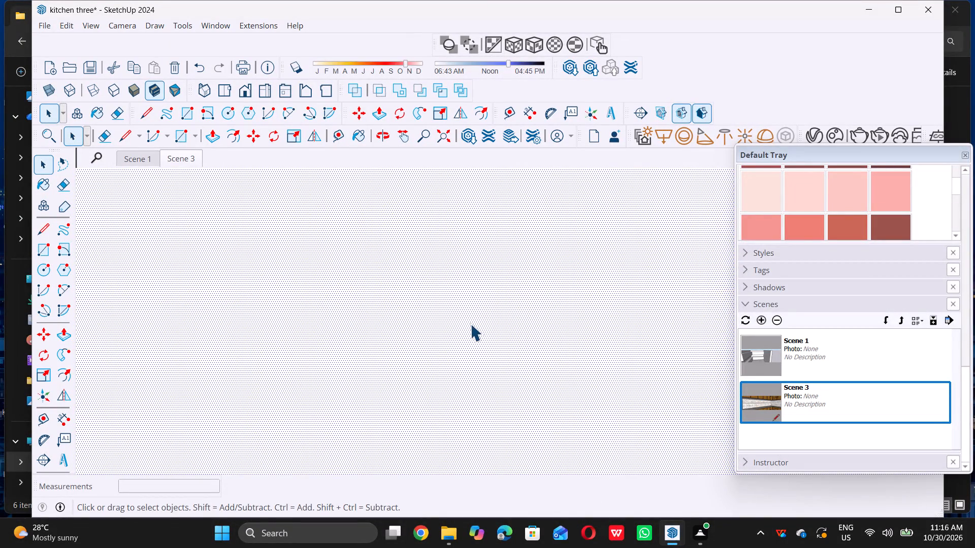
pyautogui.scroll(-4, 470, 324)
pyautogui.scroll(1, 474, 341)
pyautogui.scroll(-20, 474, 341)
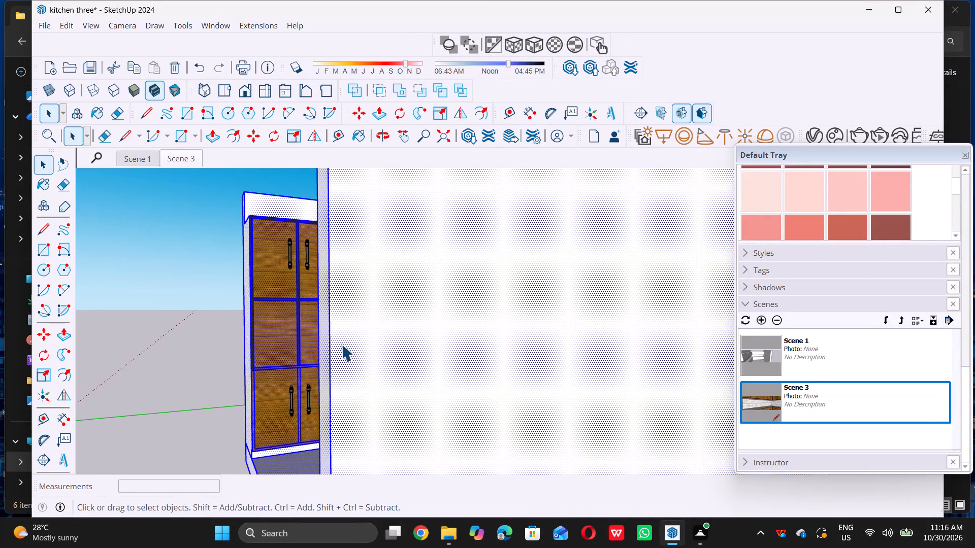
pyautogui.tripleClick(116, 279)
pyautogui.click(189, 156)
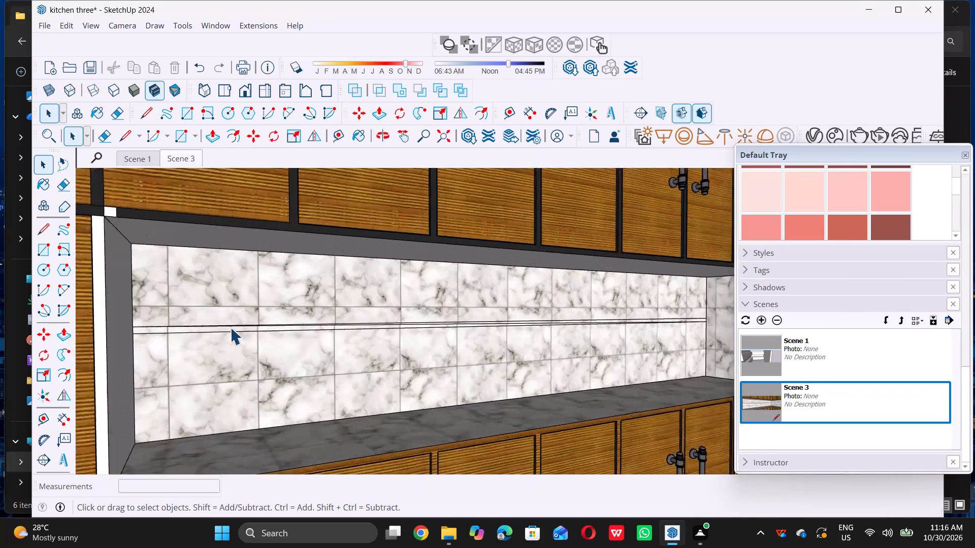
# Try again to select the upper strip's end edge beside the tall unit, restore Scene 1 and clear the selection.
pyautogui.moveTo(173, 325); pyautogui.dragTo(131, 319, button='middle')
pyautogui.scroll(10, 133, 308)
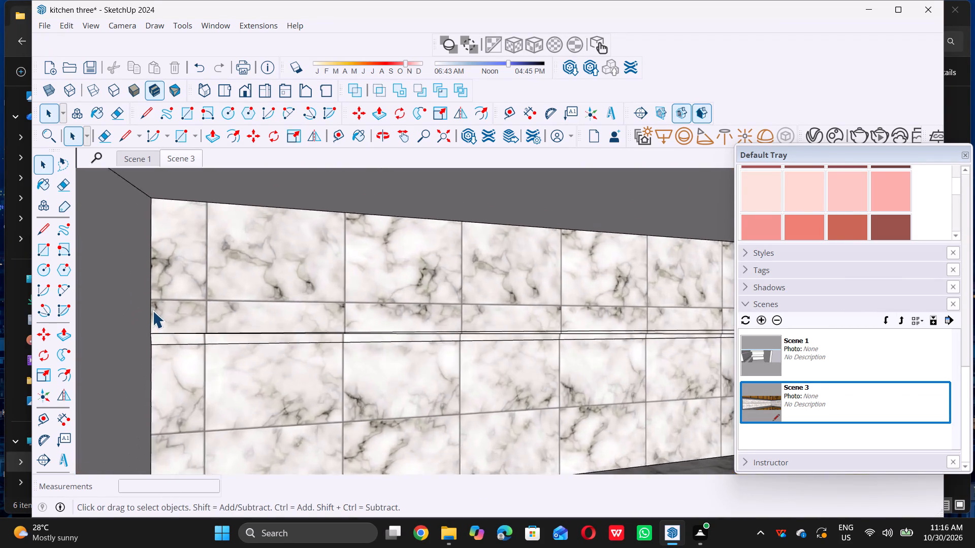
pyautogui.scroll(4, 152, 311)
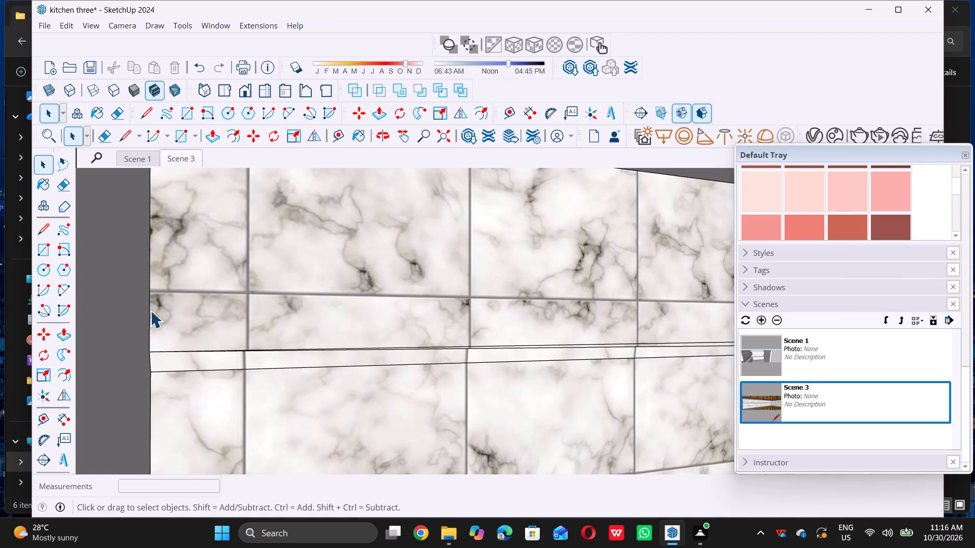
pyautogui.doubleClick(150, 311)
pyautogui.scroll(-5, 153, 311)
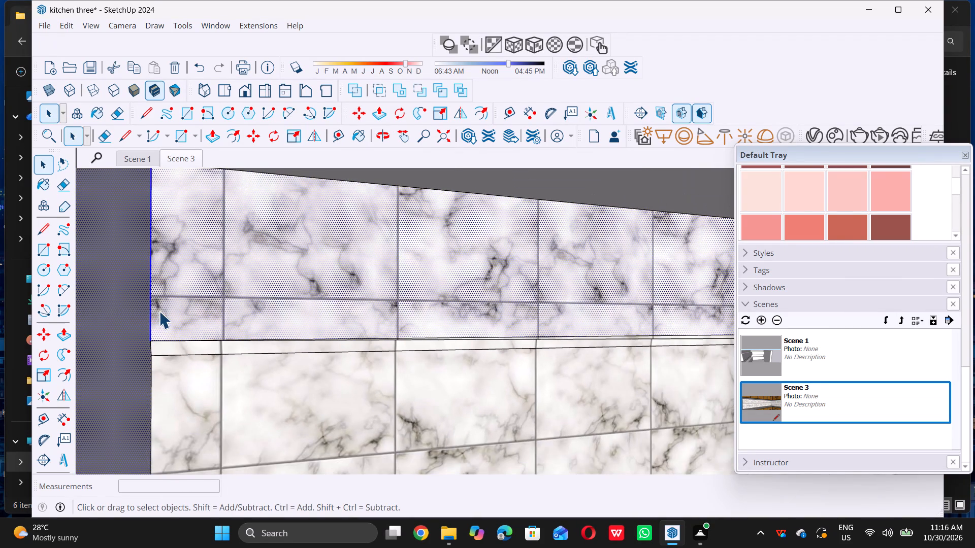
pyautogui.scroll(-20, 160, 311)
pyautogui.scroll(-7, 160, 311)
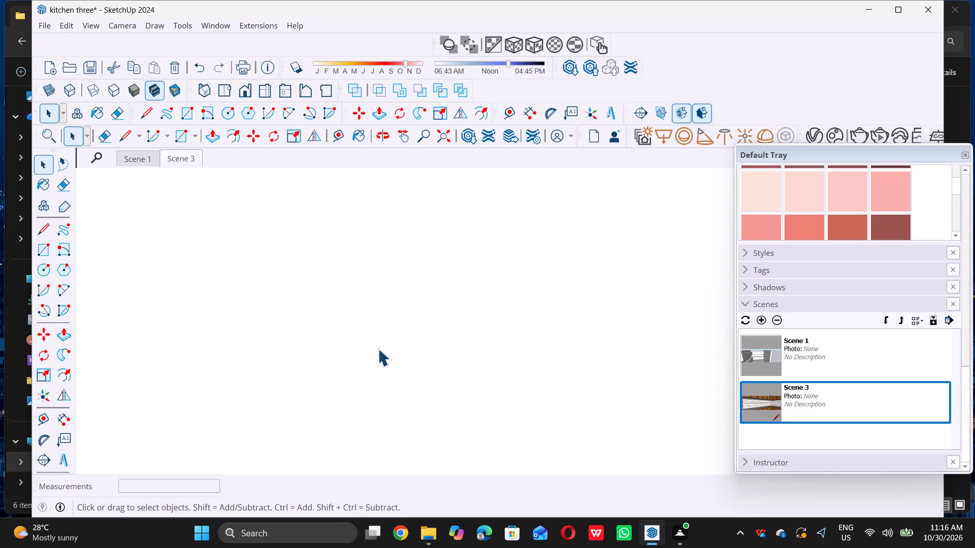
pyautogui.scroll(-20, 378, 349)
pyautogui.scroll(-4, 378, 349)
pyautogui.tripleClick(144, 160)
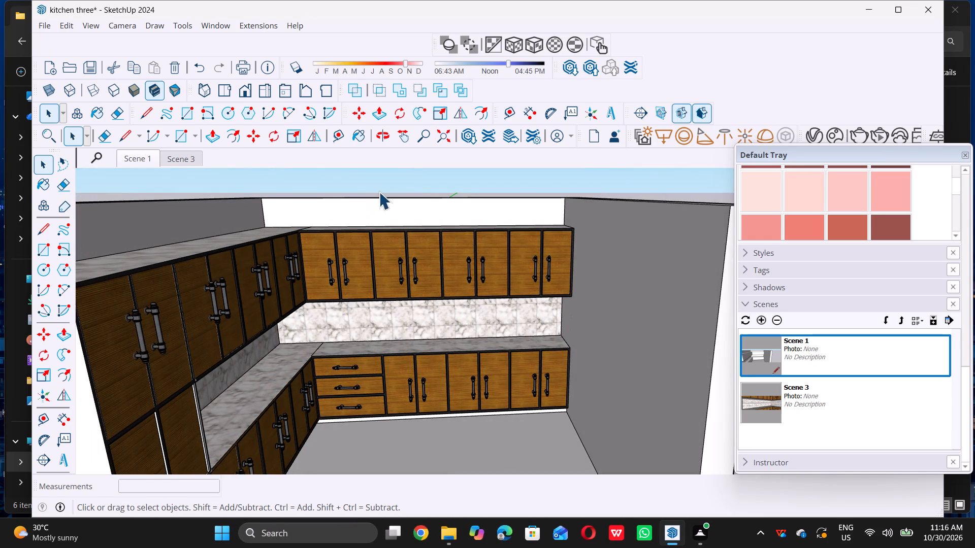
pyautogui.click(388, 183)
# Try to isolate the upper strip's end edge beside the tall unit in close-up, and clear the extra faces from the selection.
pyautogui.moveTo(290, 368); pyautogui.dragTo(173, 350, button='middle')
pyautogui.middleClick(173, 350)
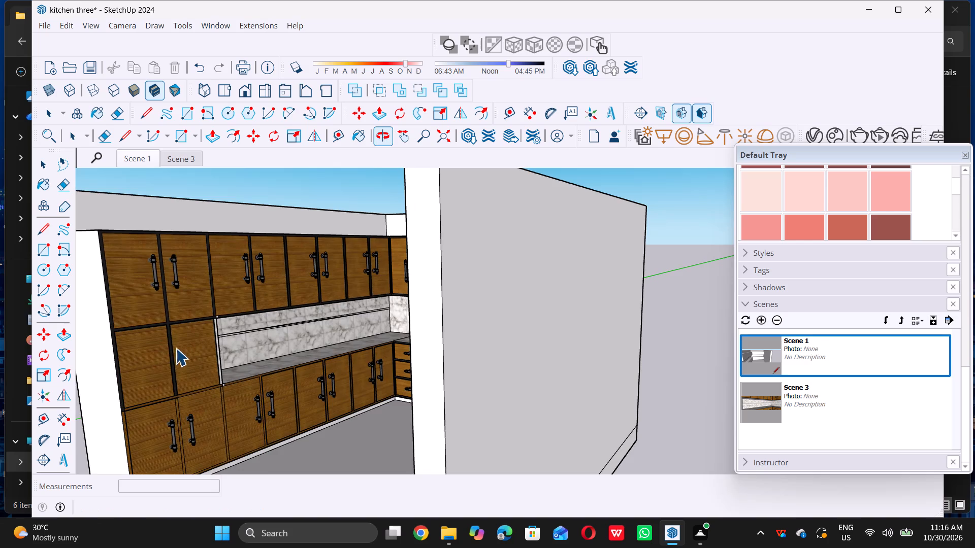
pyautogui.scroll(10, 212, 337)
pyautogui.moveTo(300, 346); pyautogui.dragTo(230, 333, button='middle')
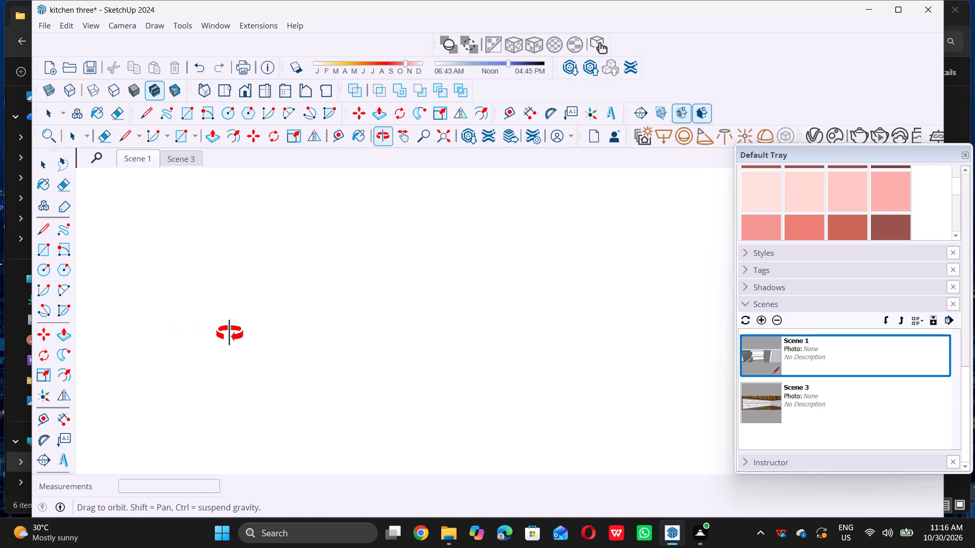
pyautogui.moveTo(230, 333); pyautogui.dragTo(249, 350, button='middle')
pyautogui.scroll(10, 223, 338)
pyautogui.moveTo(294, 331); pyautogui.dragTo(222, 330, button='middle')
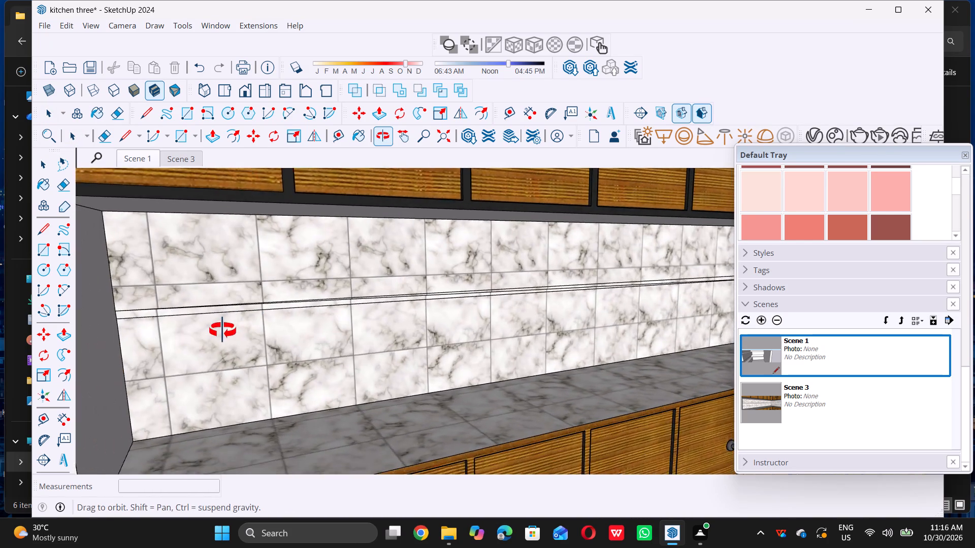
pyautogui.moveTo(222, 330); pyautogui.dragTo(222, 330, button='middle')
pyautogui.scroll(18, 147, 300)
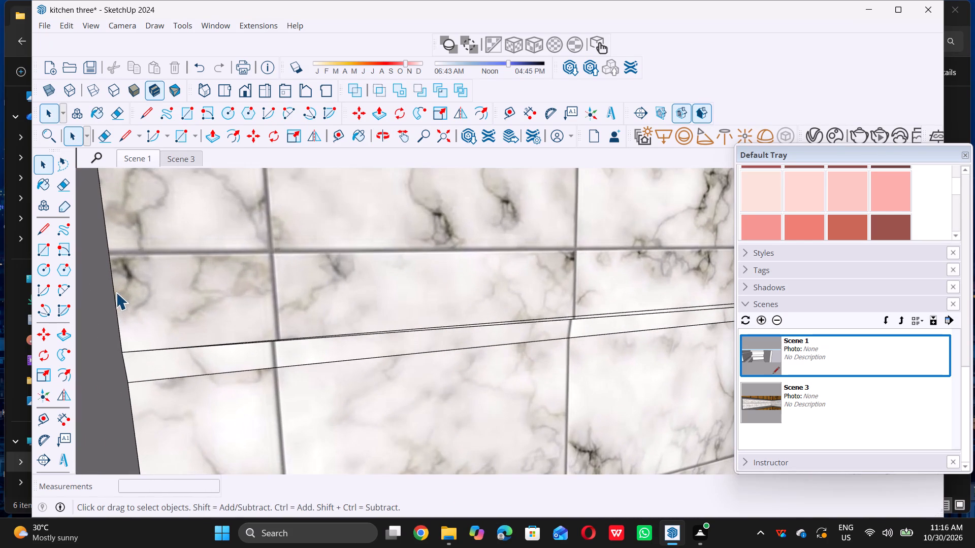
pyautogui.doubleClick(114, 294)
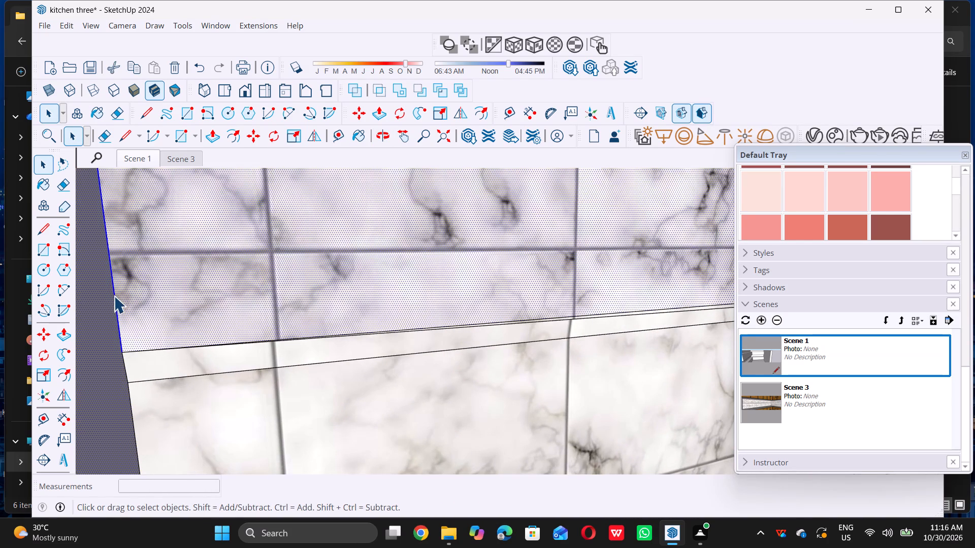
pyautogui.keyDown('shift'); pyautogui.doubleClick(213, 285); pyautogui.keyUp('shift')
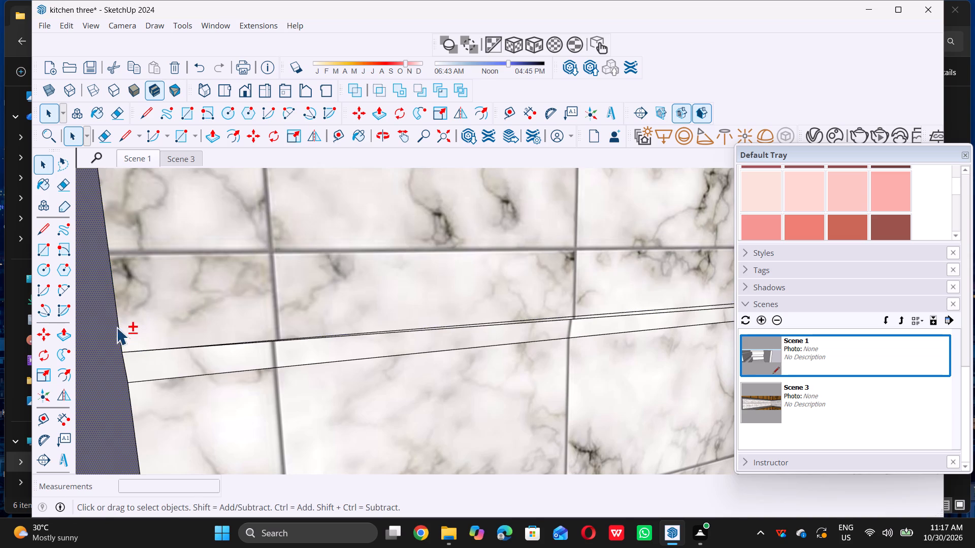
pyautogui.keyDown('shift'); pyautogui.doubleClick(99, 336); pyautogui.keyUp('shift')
# Copy the upper backsplash strip's vertical end edge beside the tall unit 11' 1 1/4" along the wall to the inner corner.
pyautogui.scroll(5, 120, 331)
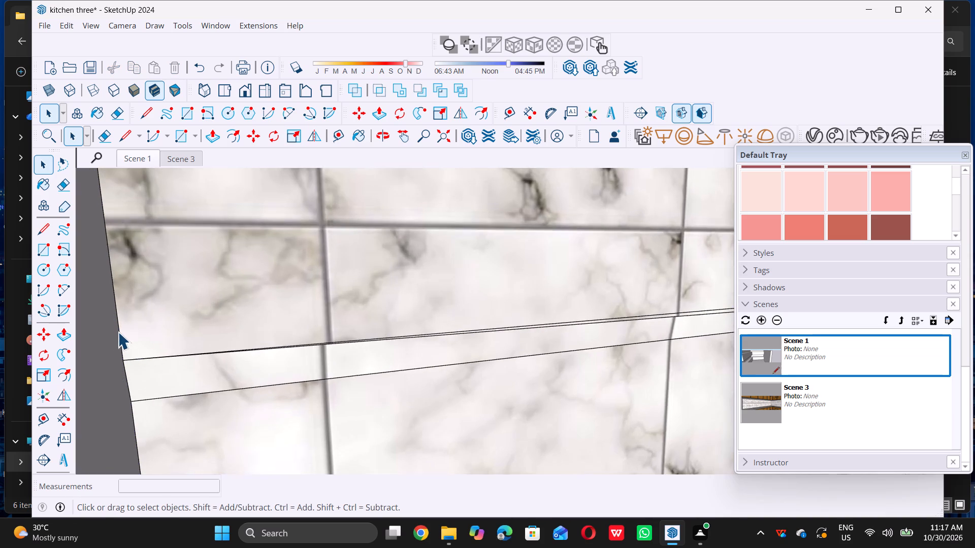
pyautogui.scroll(2, 118, 332)
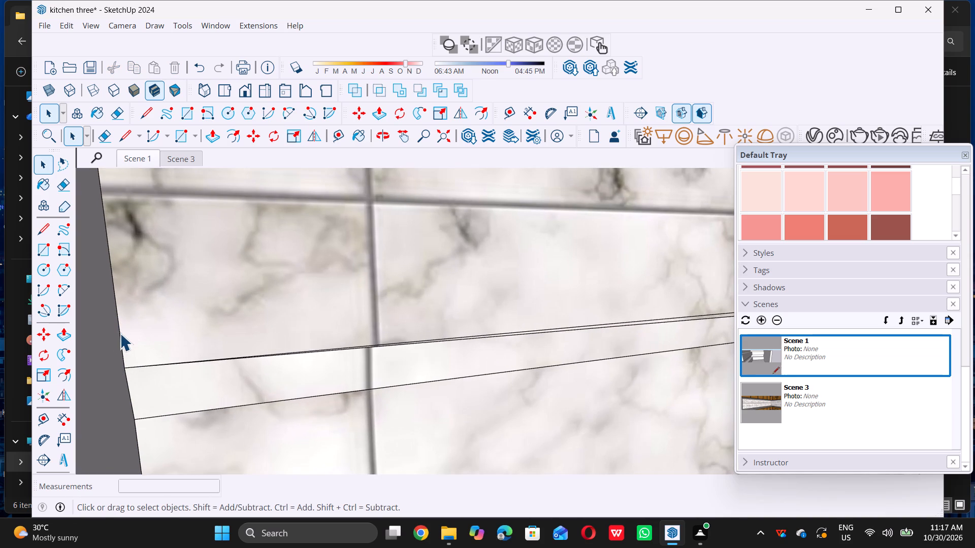
pyautogui.click(120, 333)
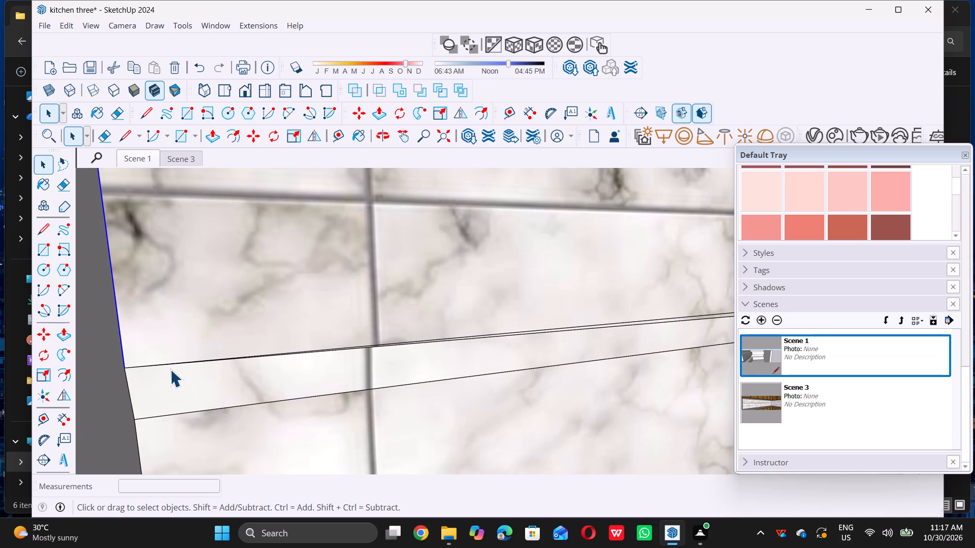
pyautogui.press('m')
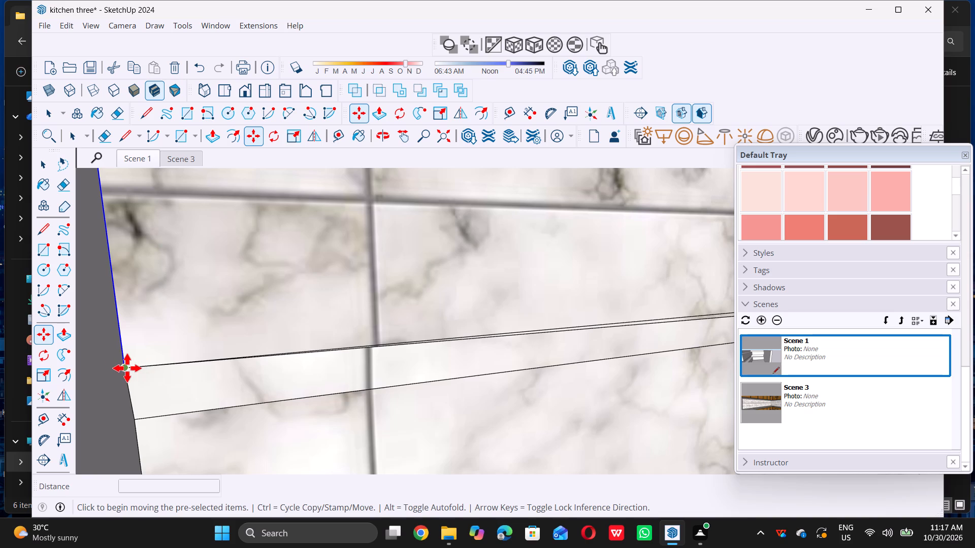
pyautogui.tripleClick(127, 368)
pyautogui.scroll(-13, 127, 368)
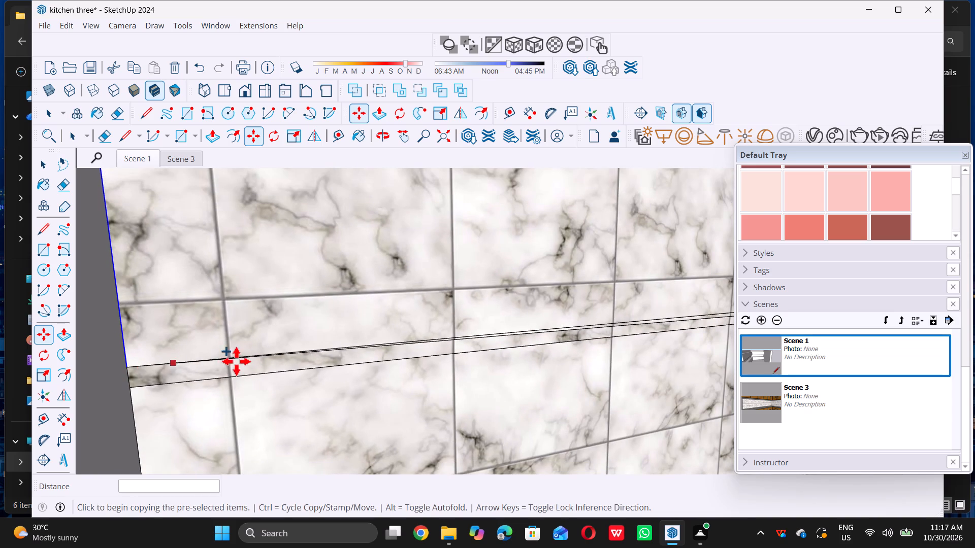
pyautogui.click(127, 367)
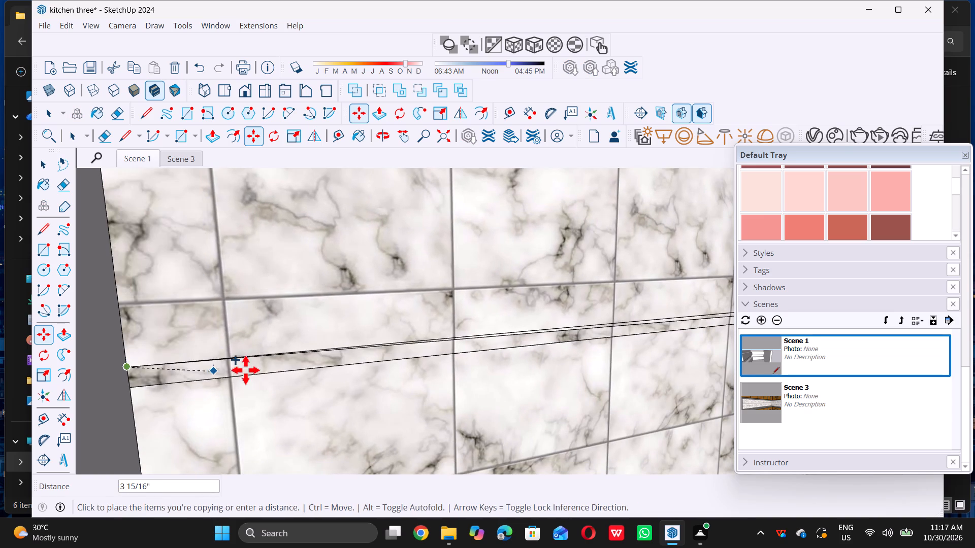
pyautogui.scroll(-6, 241, 375)
pyautogui.scroll(-5, 289, 353)
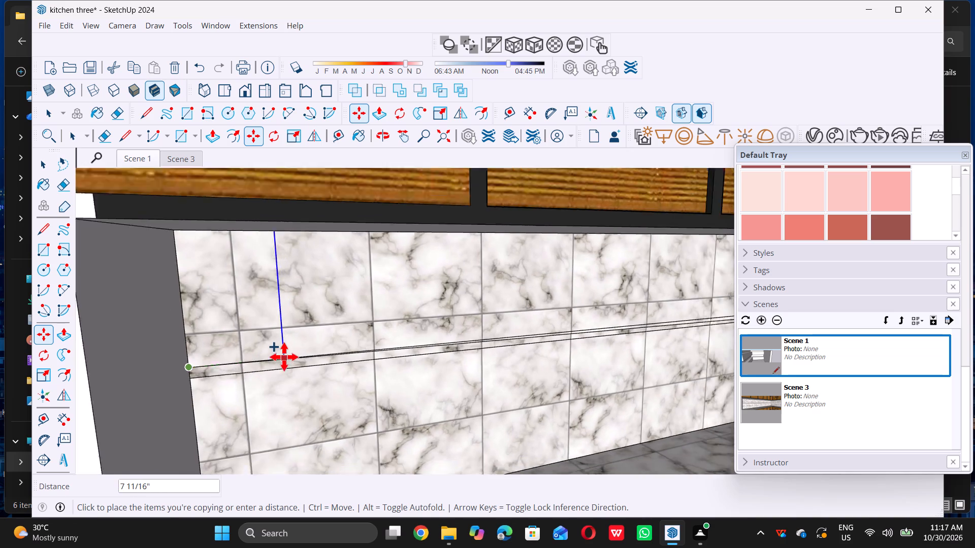
pyautogui.scroll(-4, 284, 357)
pyautogui.scroll(-6, 393, 366)
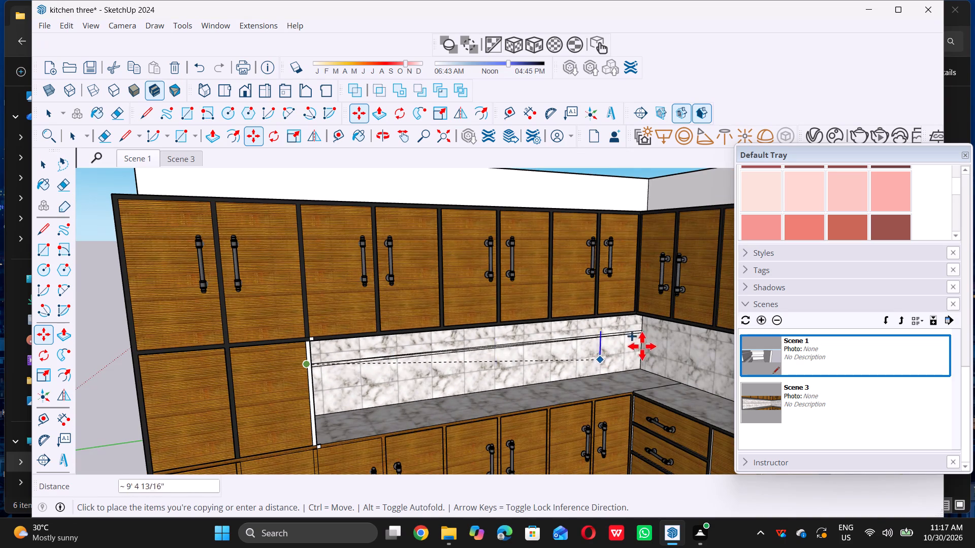
pyautogui.scroll(10, 642, 345)
pyautogui.moveTo(398, 353); pyautogui.dragTo(398, 340, button='middle')
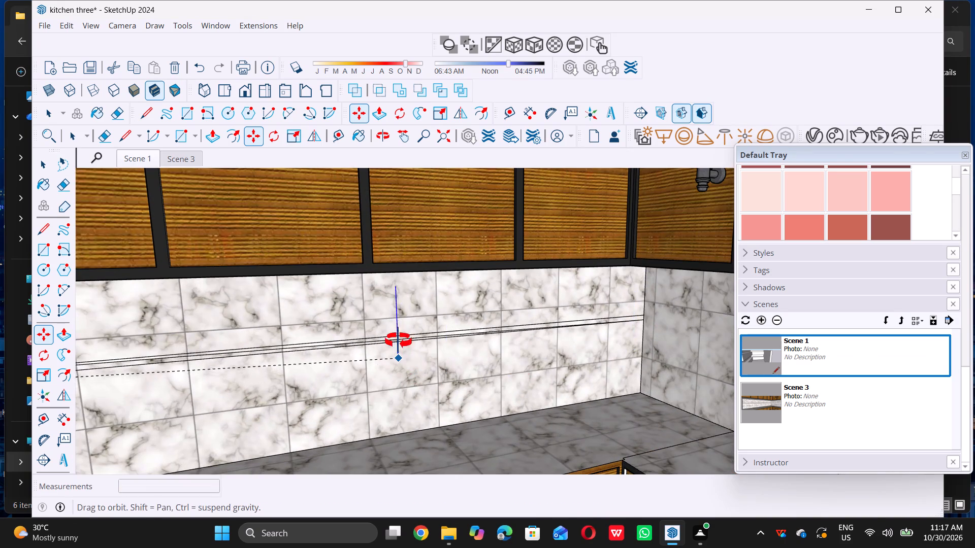
pyautogui.moveTo(398, 340); pyautogui.dragTo(395, 325, button='middle')
pyautogui.scroll(18, 433, 356)
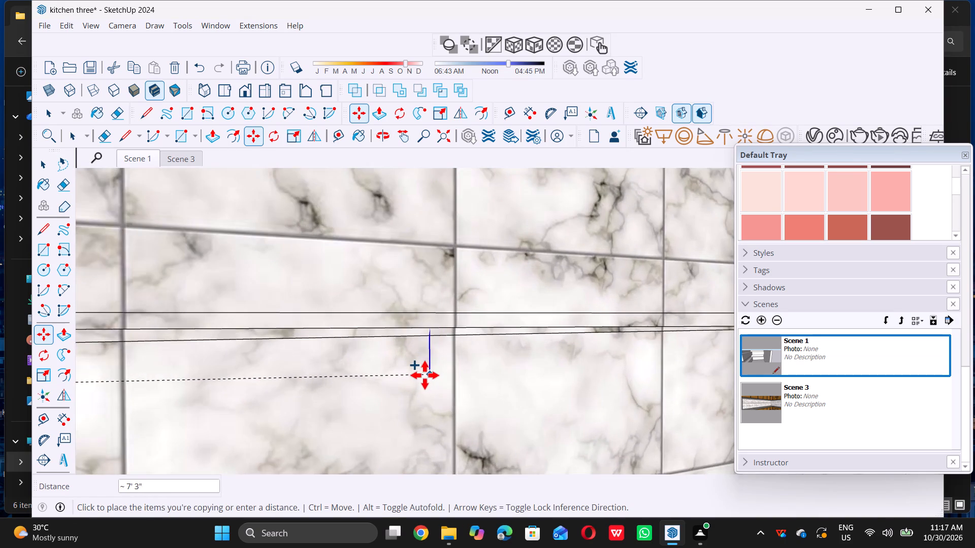
pyautogui.scroll(5, 425, 375)
pyautogui.scroll(-18, 425, 375)
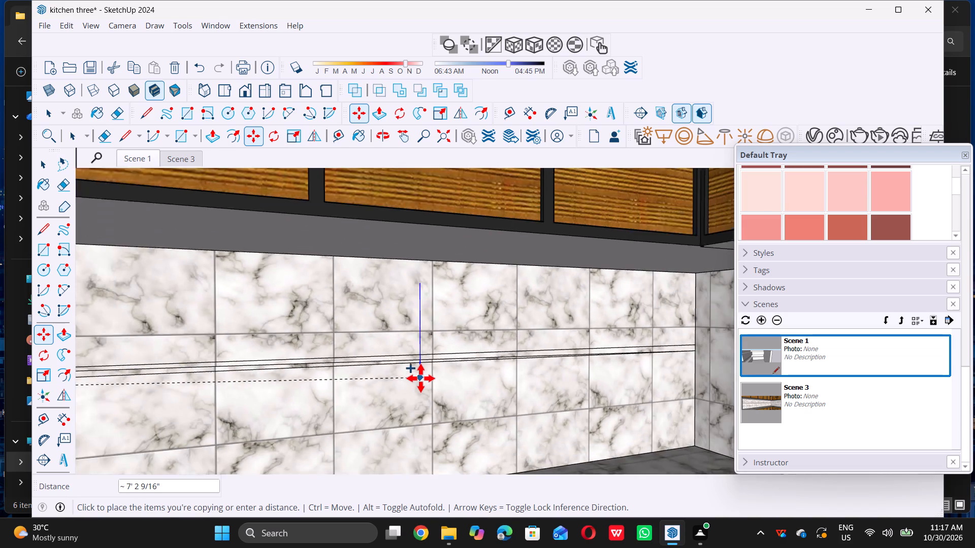
pyautogui.scroll(10, 648, 342)
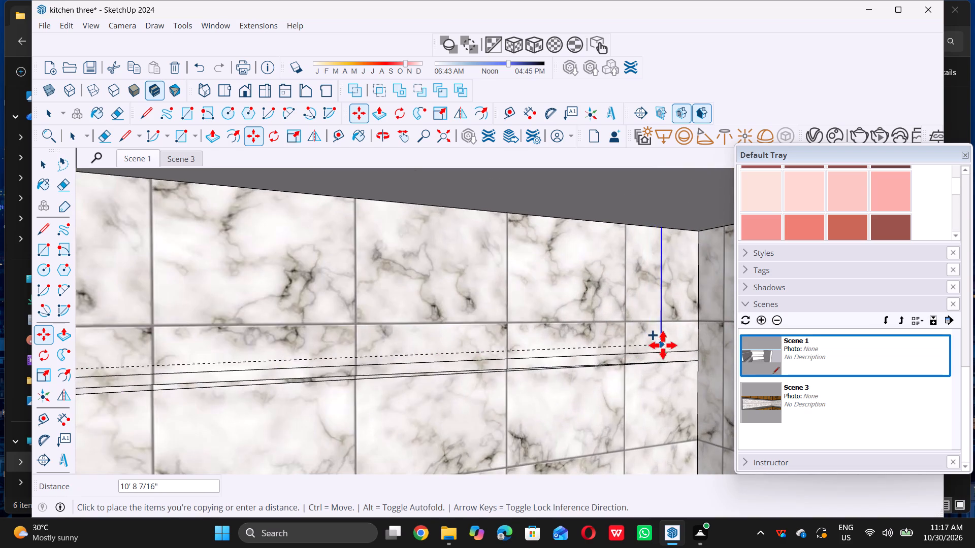
pyautogui.scroll(3, 663, 345)
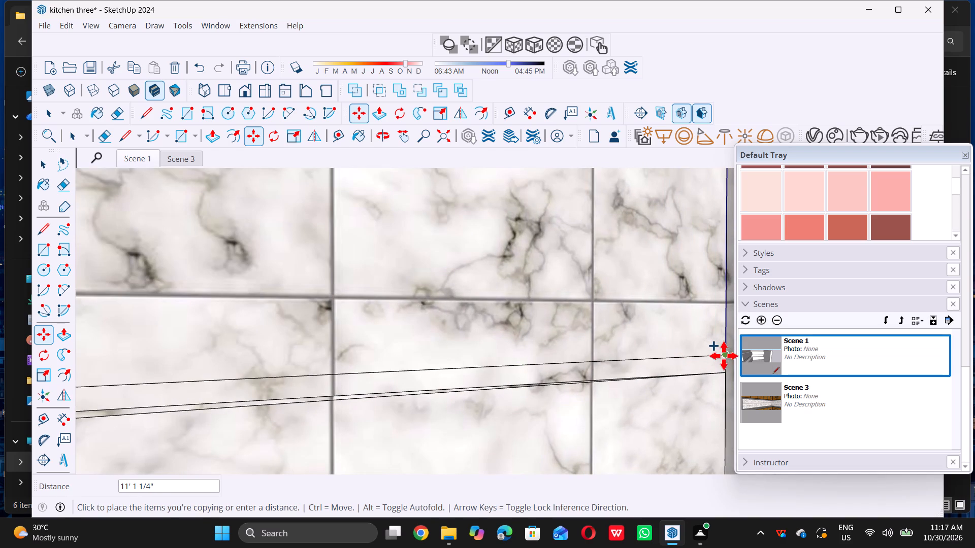
pyautogui.doubleClick(724, 356)
# Divide the copy distance by 4 to space the vertical edges equally along the upper backsplash strip.
pyautogui.press('/')
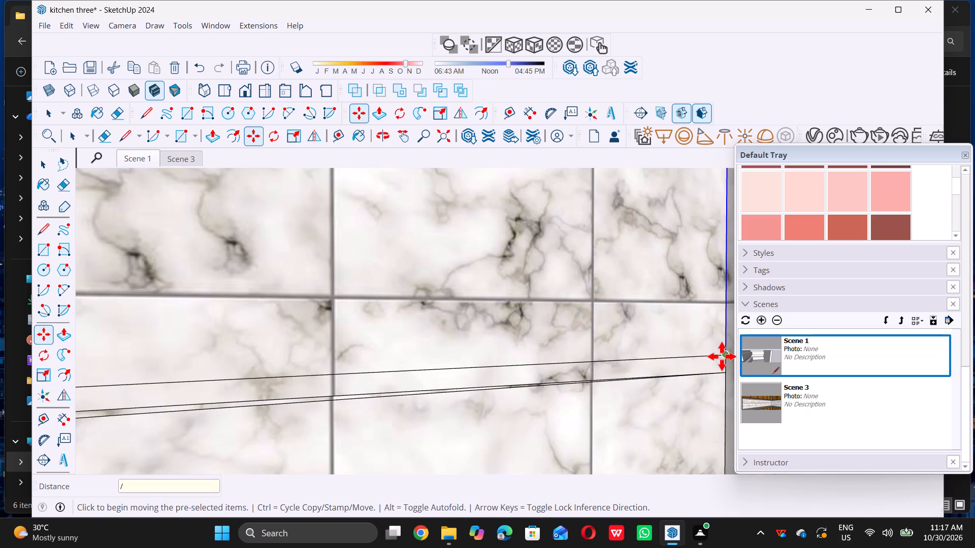
pyautogui.press('4')
pyautogui.press('Return')
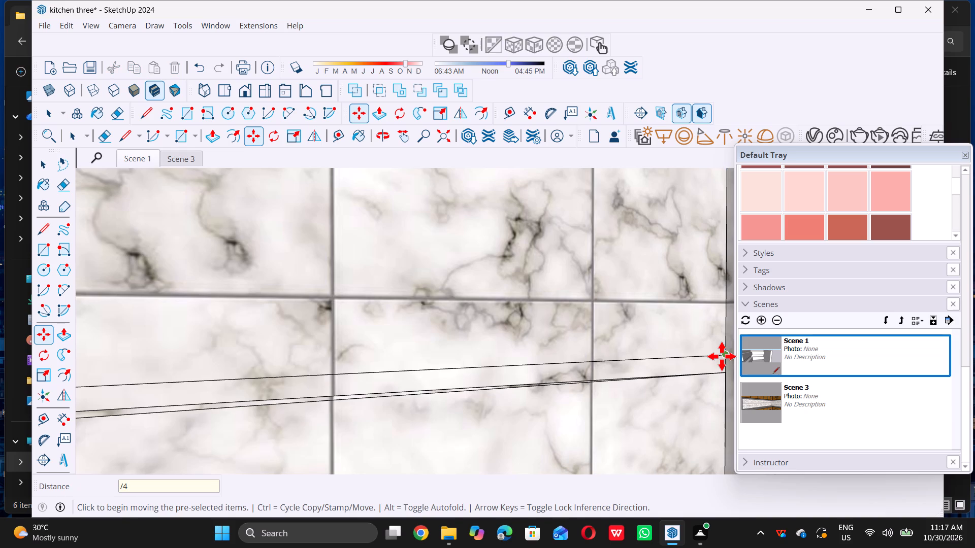
pyautogui.press('space')
# Examine the vertical divisions across the upper backsplash and restore the Scene 3 view.
pyautogui.scroll(-10, 619, 387)
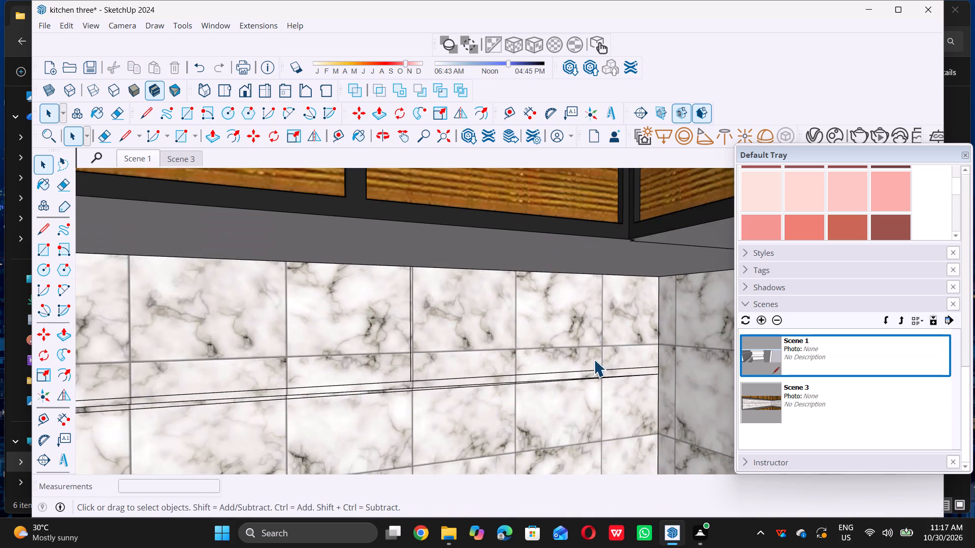
pyautogui.scroll(-8, 594, 359)
pyautogui.scroll(-3, 459, 420)
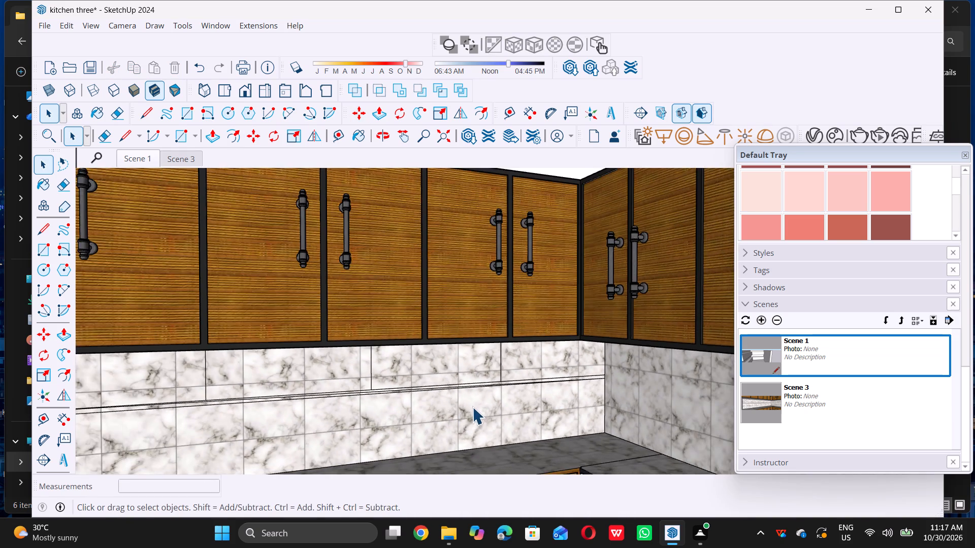
pyautogui.scroll(-19, 472, 407)
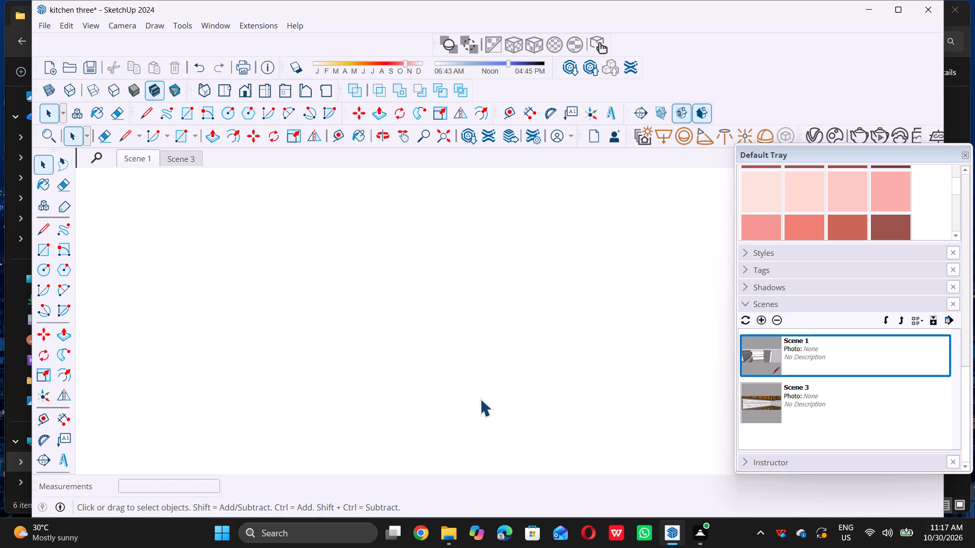
pyautogui.scroll(-16, 480, 399)
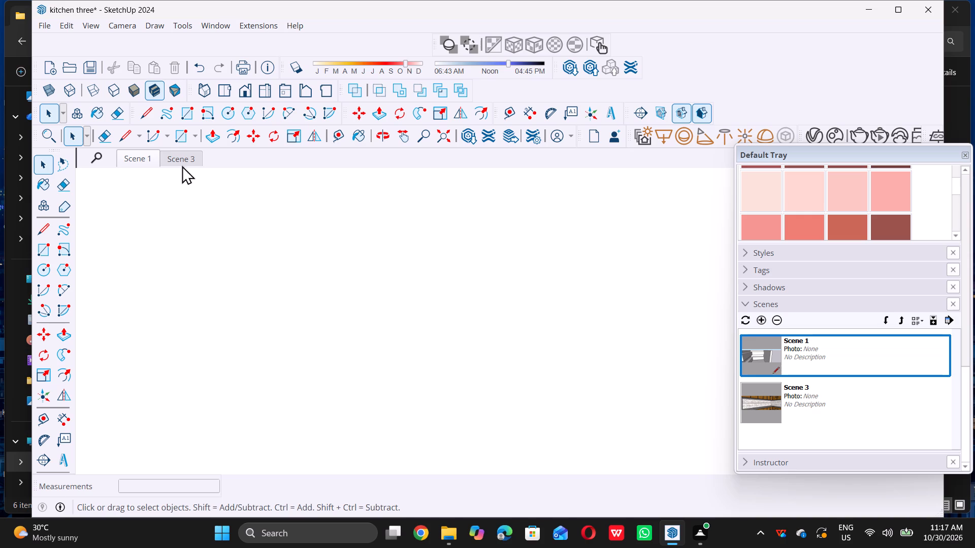
pyautogui.tripleClick(189, 163)
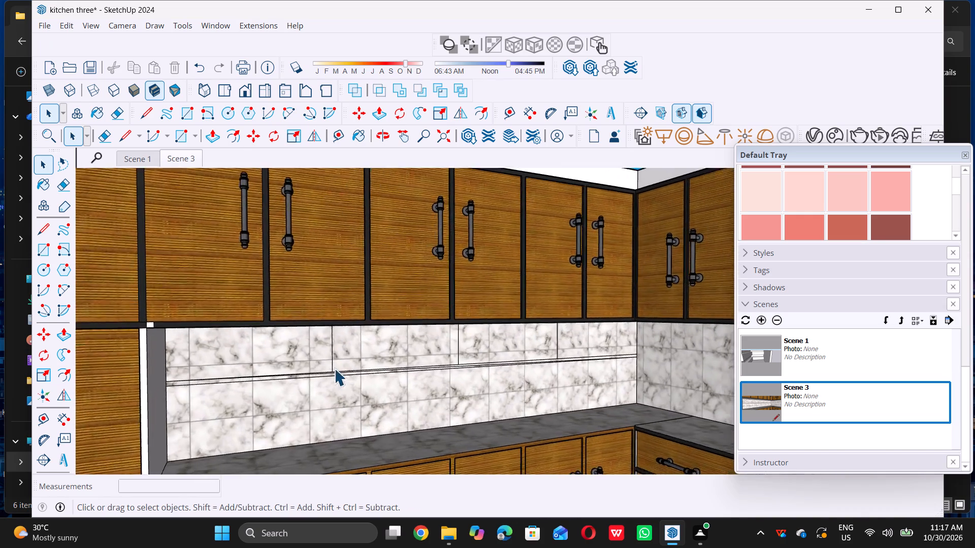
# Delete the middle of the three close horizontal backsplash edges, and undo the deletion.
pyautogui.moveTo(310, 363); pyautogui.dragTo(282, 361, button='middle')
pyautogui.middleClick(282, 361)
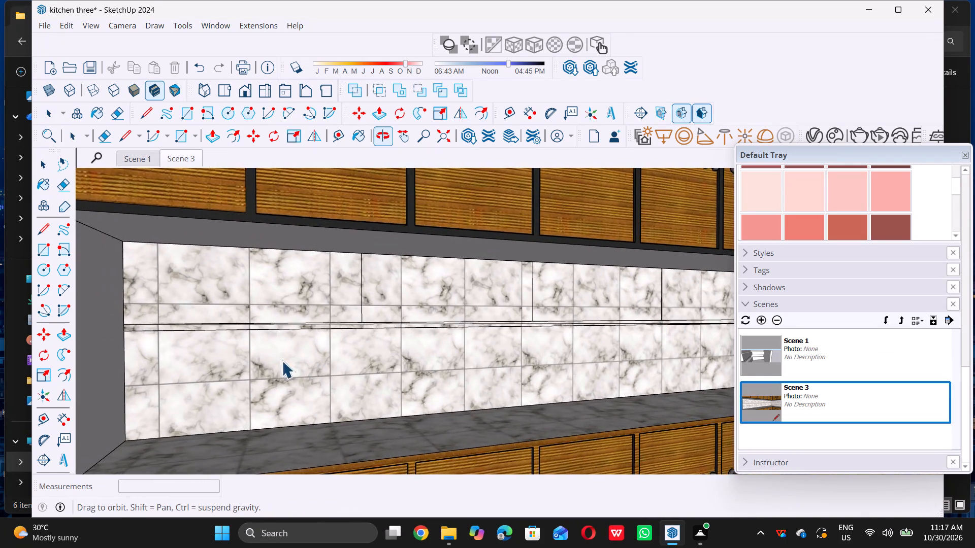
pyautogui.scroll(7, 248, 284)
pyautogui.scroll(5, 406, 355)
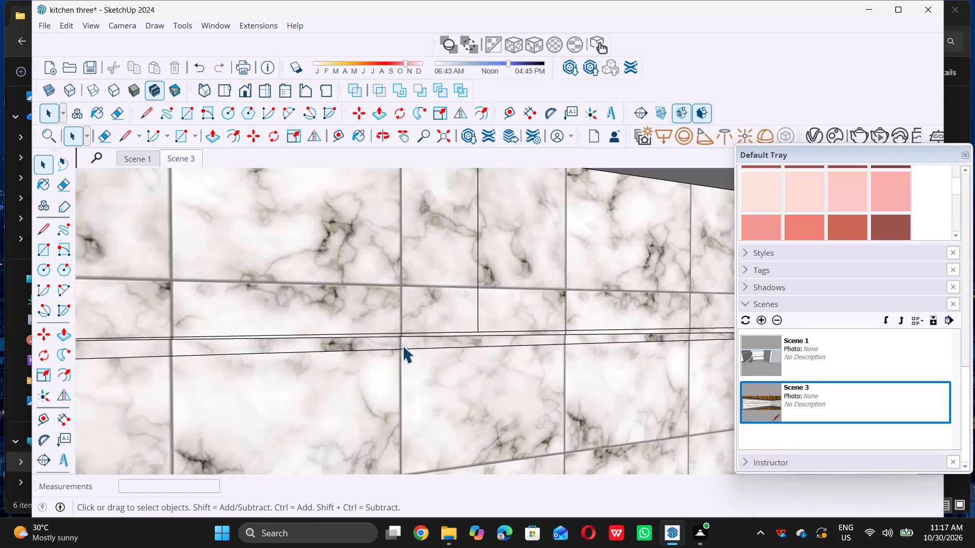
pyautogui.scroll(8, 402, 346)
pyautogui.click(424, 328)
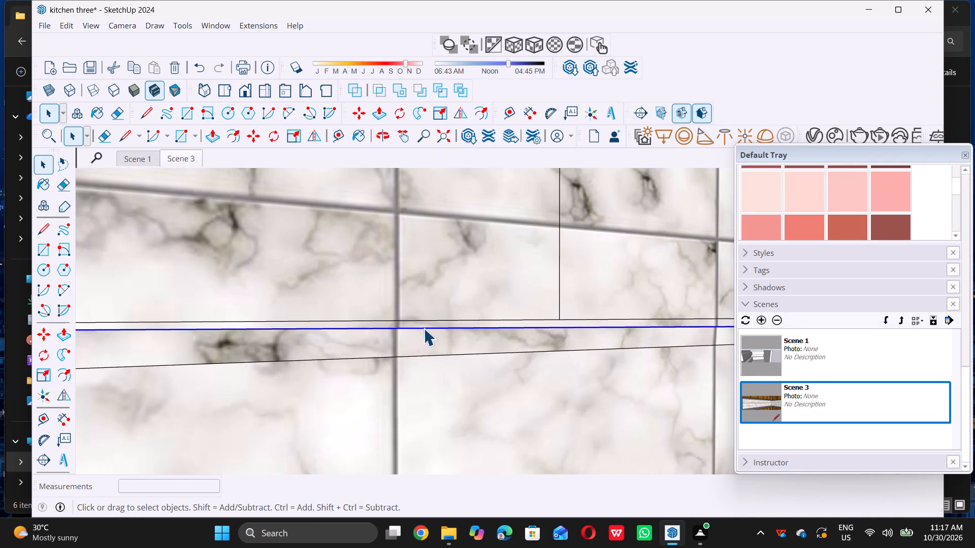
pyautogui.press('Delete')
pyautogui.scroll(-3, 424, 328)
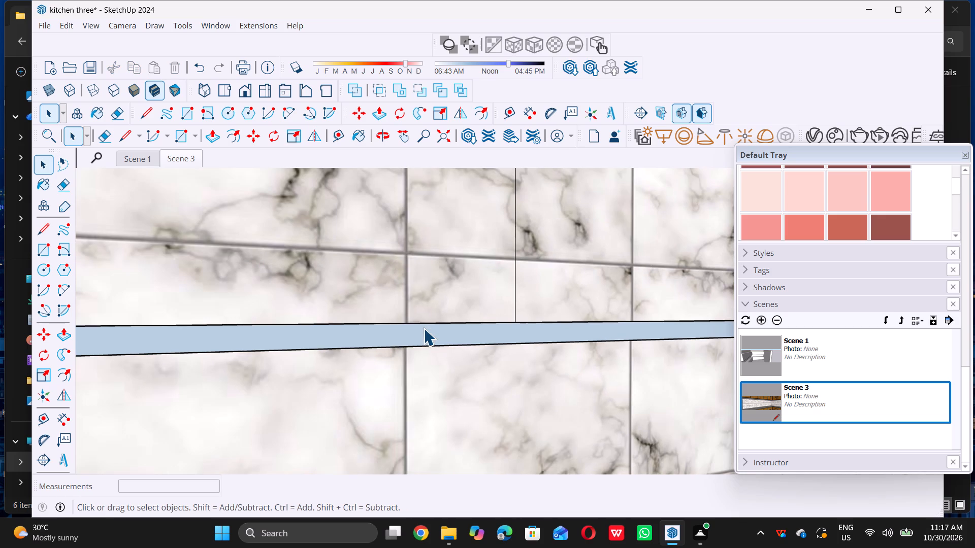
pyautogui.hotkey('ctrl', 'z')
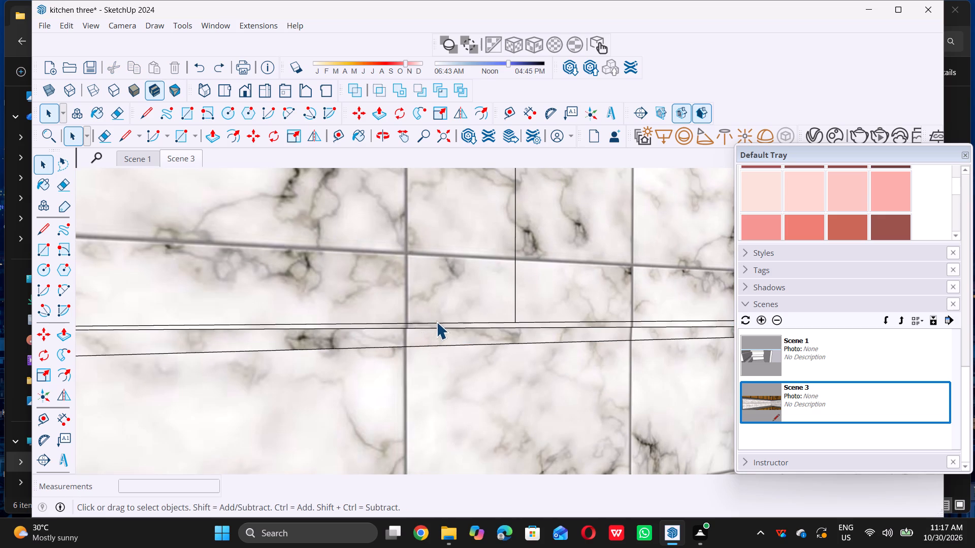
# Delete the first two segments of the topmost horizontal backsplash edge, starting from the tall unit.
pyautogui.scroll(4, 437, 321)
pyautogui.click(435, 323)
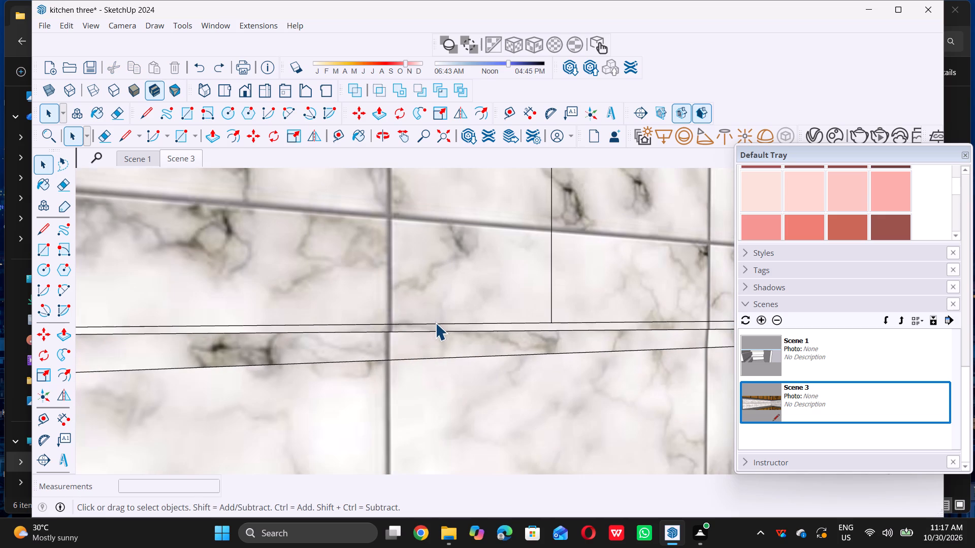
pyautogui.press('Delete')
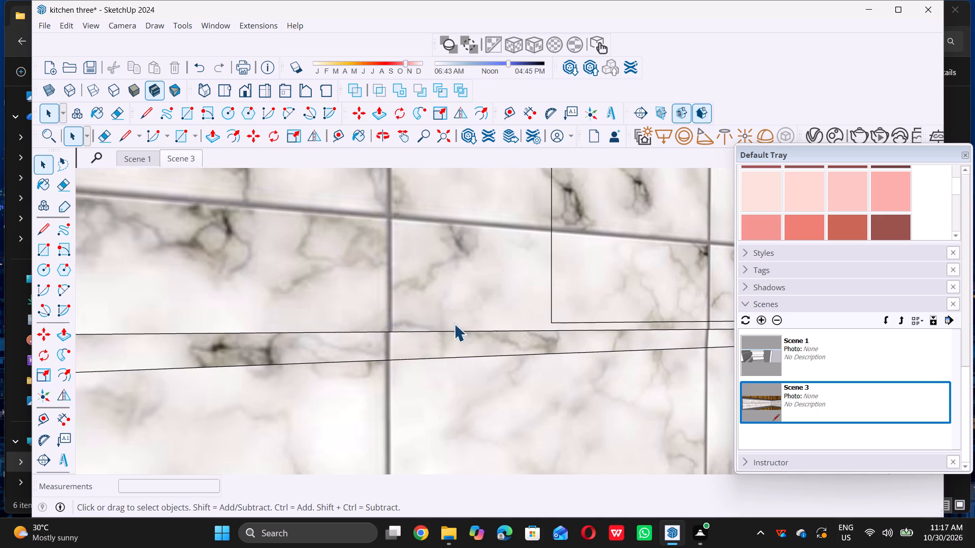
pyautogui.click(576, 322)
pyautogui.press('Delete')
# Delete the remaining two segments of the topmost horizontal backsplash edge, up to the inner corner.
pyautogui.scroll(-15, 516, 334)
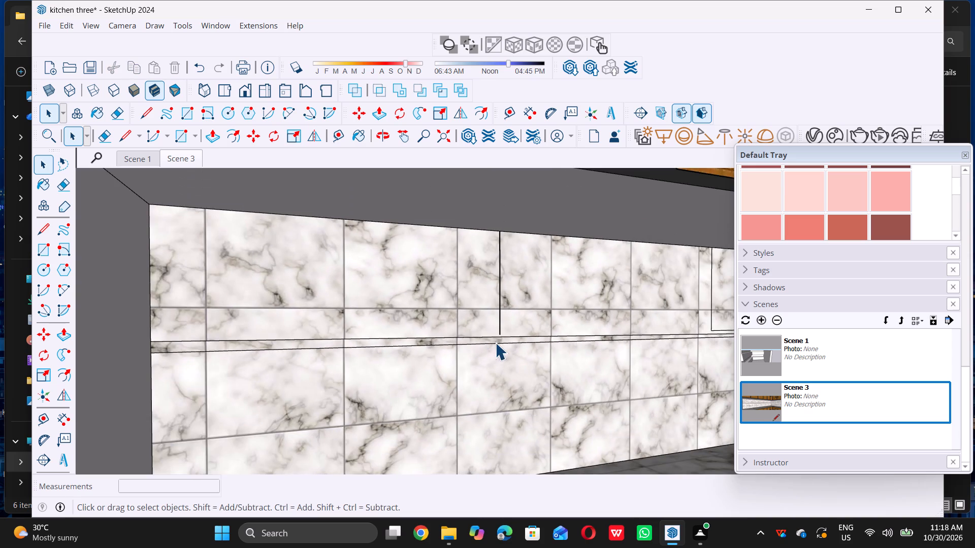
pyautogui.scroll(-6, 497, 342)
pyautogui.scroll(-6, 561, 348)
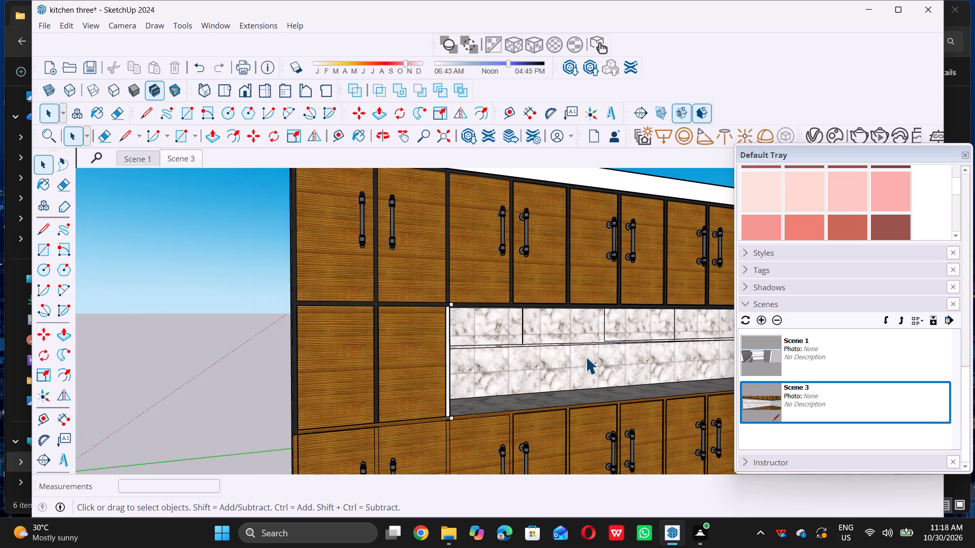
pyautogui.scroll(10, 686, 332)
pyautogui.scroll(5, 608, 357)
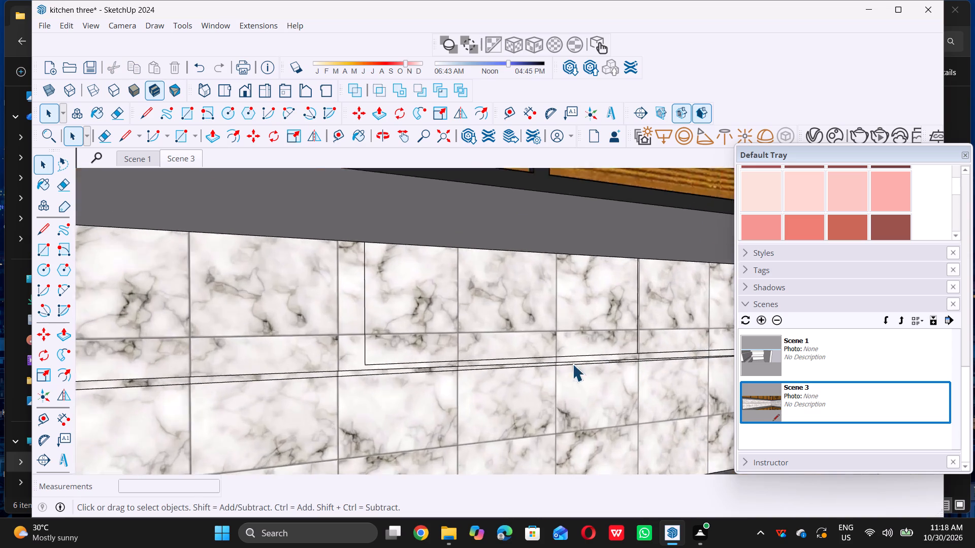
pyautogui.click(481, 358)
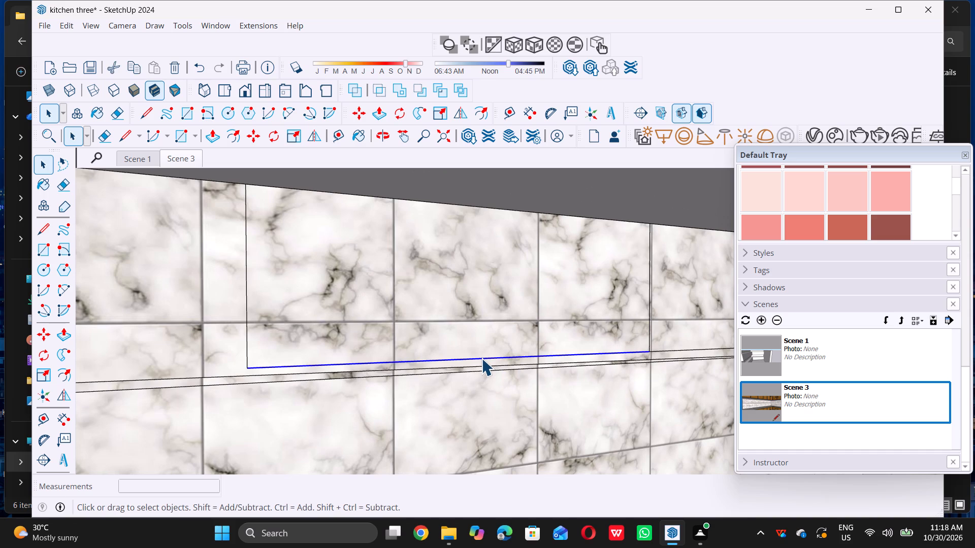
pyautogui.press('Delete')
pyautogui.scroll(-6, 480, 358)
pyautogui.scroll(5, 644, 340)
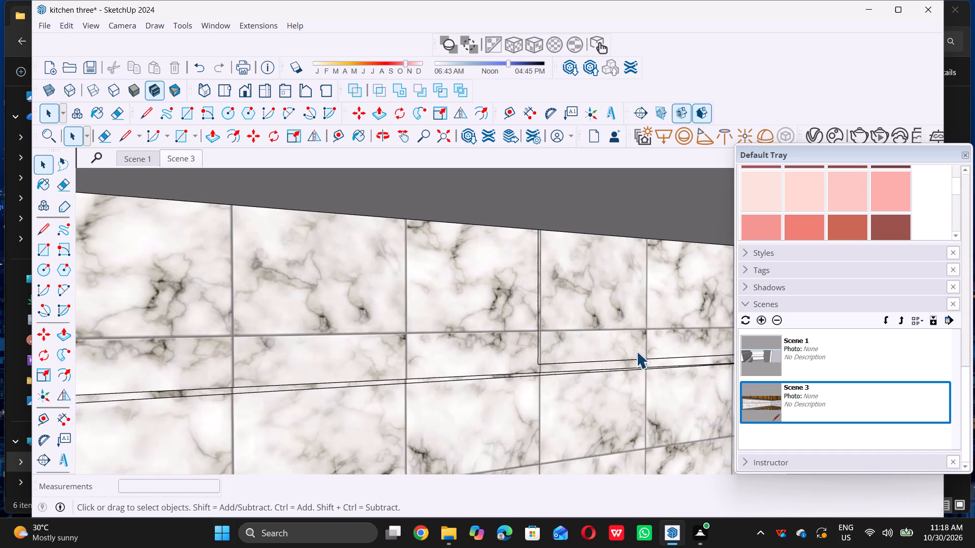
pyautogui.click(638, 360)
pyautogui.press('Delete')
pyautogui.scroll(-6, 547, 359)
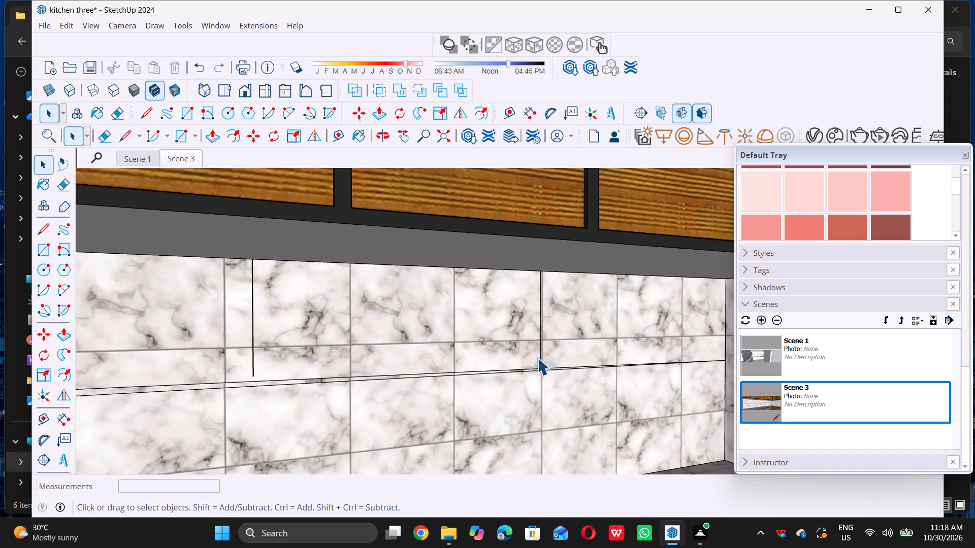
# Restore the Scene 3 view and examine the remaining backsplash edges at the end beside the tall unit.
pyautogui.scroll(-6, 537, 358)
pyautogui.scroll(-1, 284, 369)
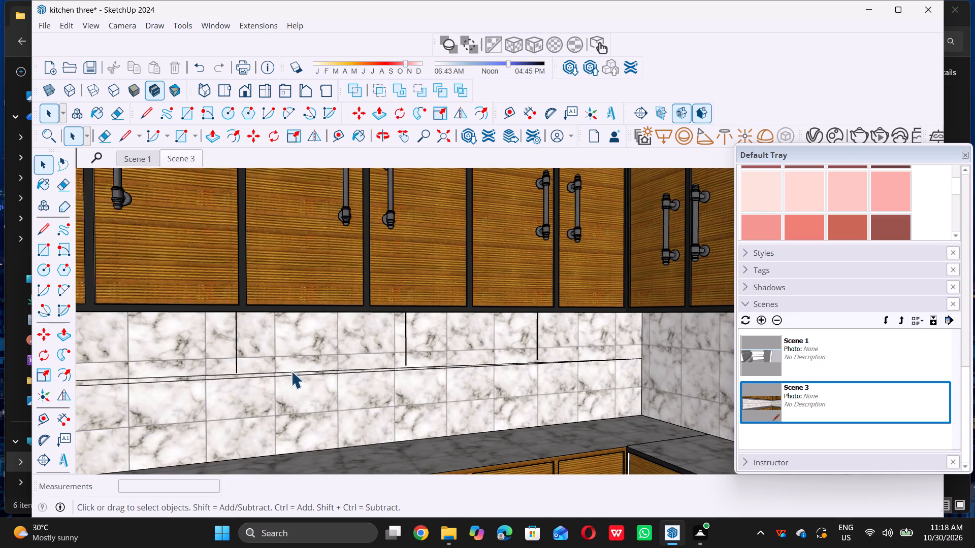
pyautogui.scroll(-5, 291, 371)
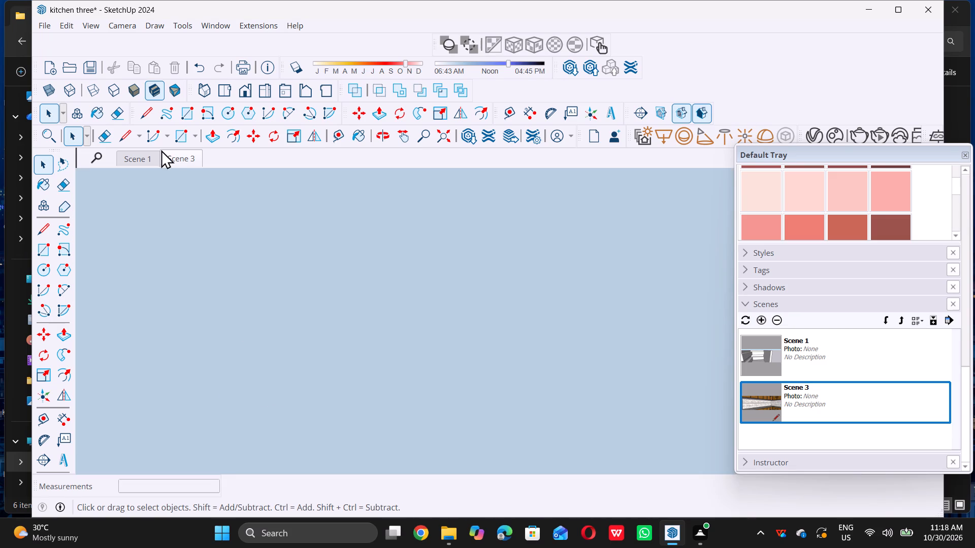
pyautogui.click(173, 160)
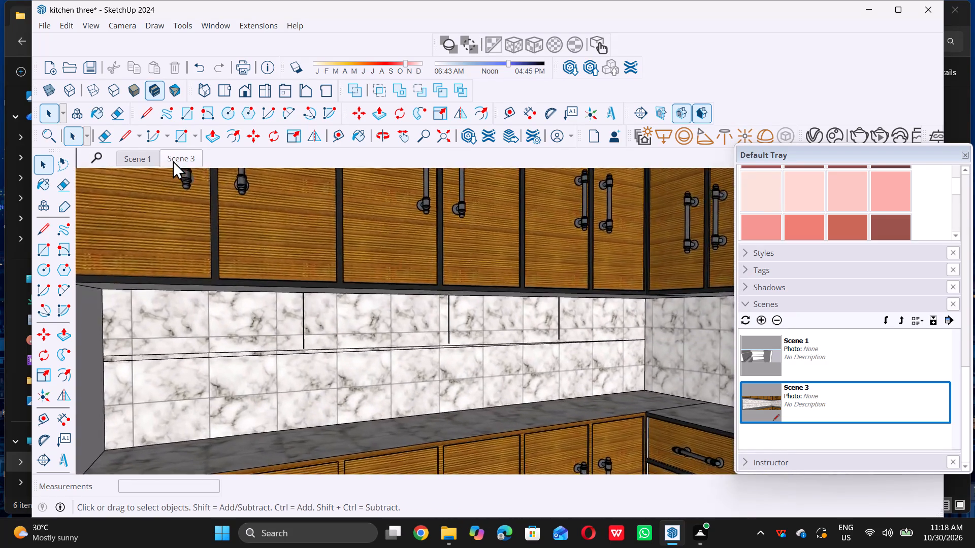
pyautogui.moveTo(192, 317); pyautogui.dragTo(162, 317, button='middle')
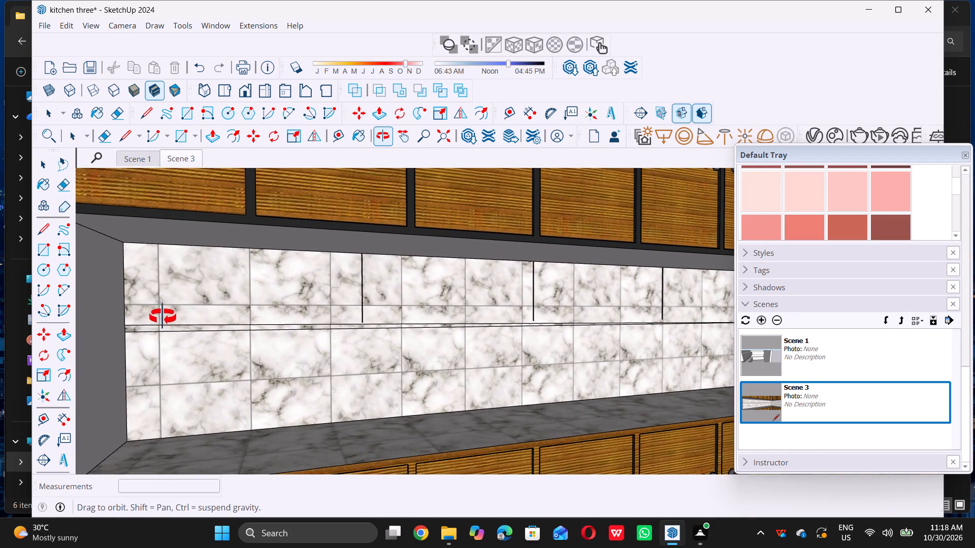
pyautogui.moveTo(162, 317); pyautogui.dragTo(157, 306, button='middle')
pyautogui.scroll(7, 115, 291)
pyautogui.scroll(4, 144, 334)
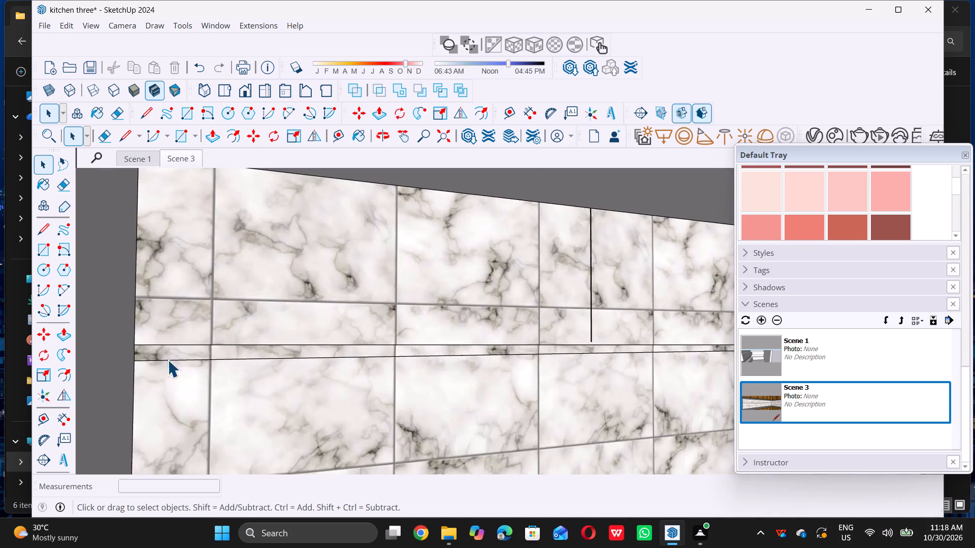
pyautogui.scroll(12, 166, 360)
pyautogui.scroll(-12, 128, 352)
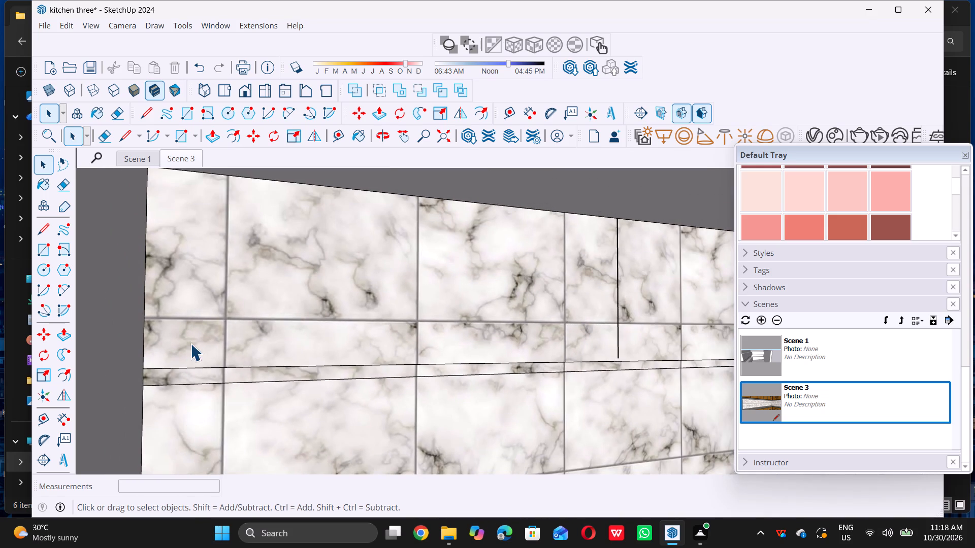
pyautogui.scroll(-3, 187, 355)
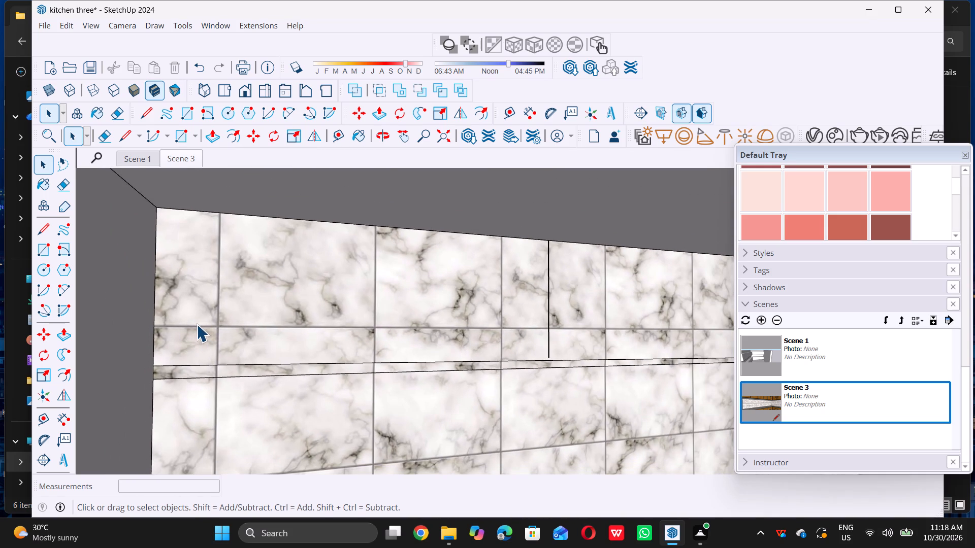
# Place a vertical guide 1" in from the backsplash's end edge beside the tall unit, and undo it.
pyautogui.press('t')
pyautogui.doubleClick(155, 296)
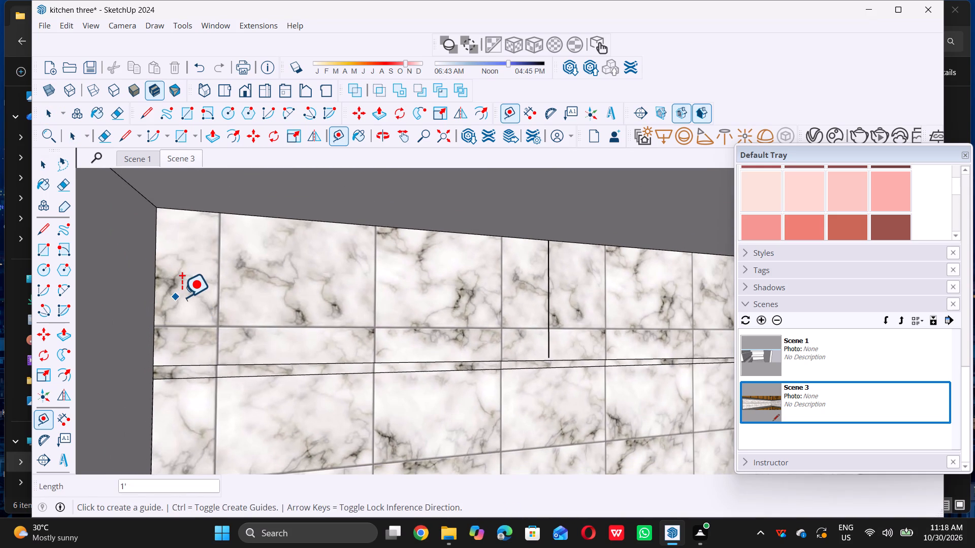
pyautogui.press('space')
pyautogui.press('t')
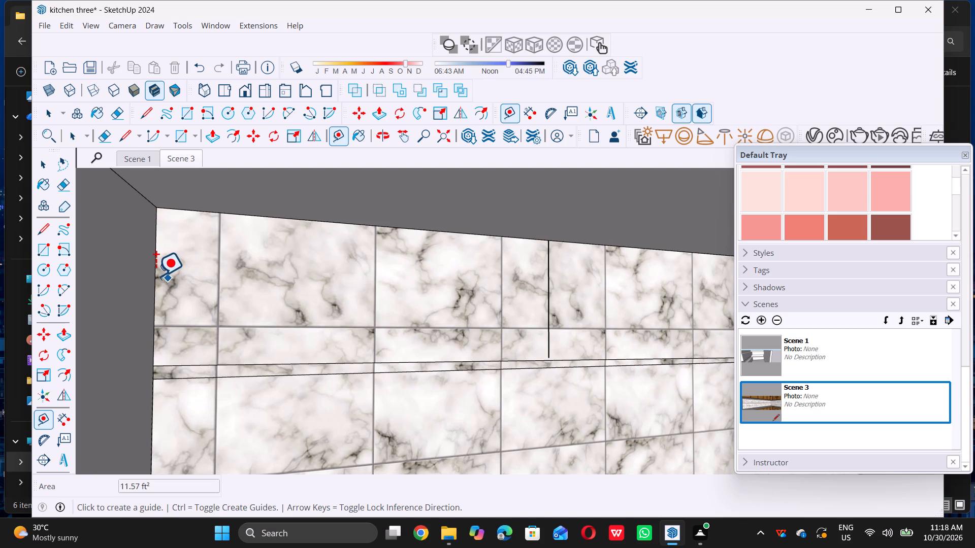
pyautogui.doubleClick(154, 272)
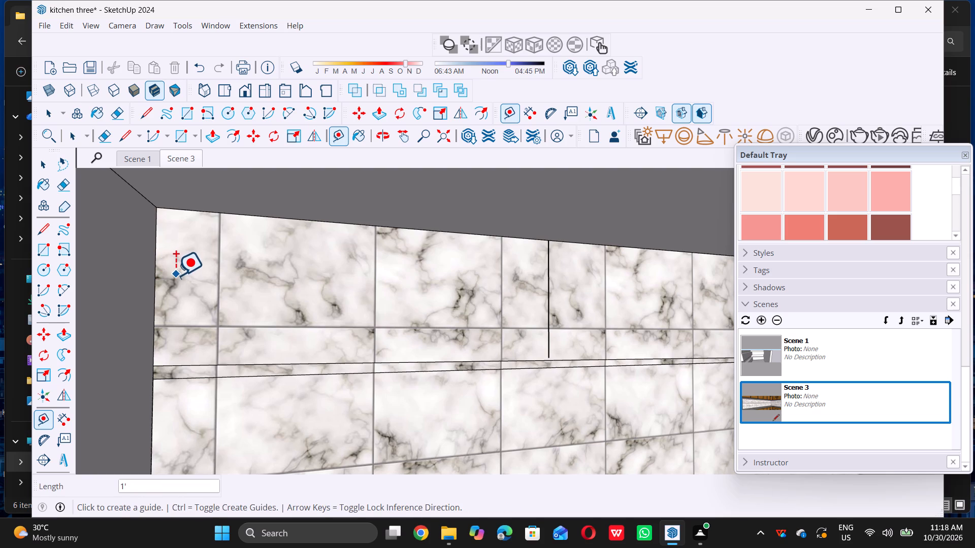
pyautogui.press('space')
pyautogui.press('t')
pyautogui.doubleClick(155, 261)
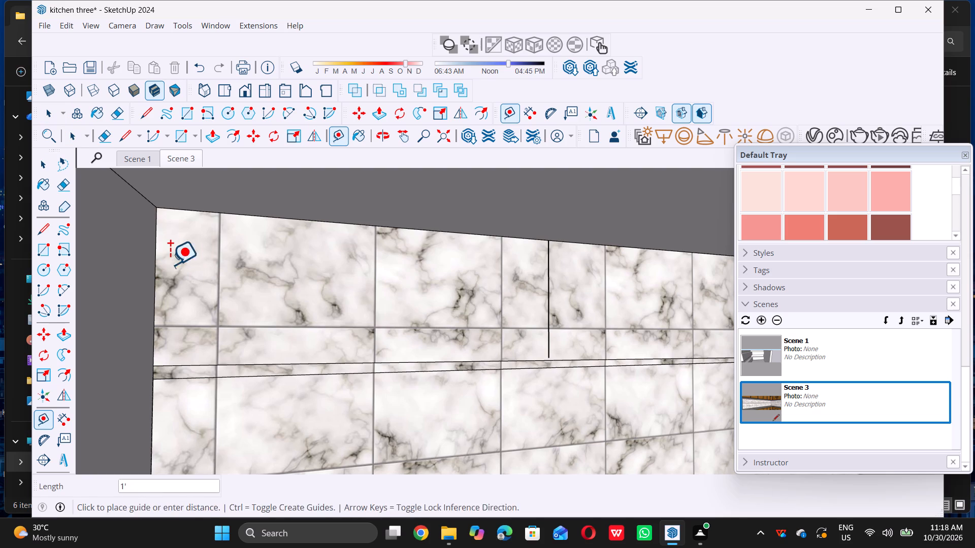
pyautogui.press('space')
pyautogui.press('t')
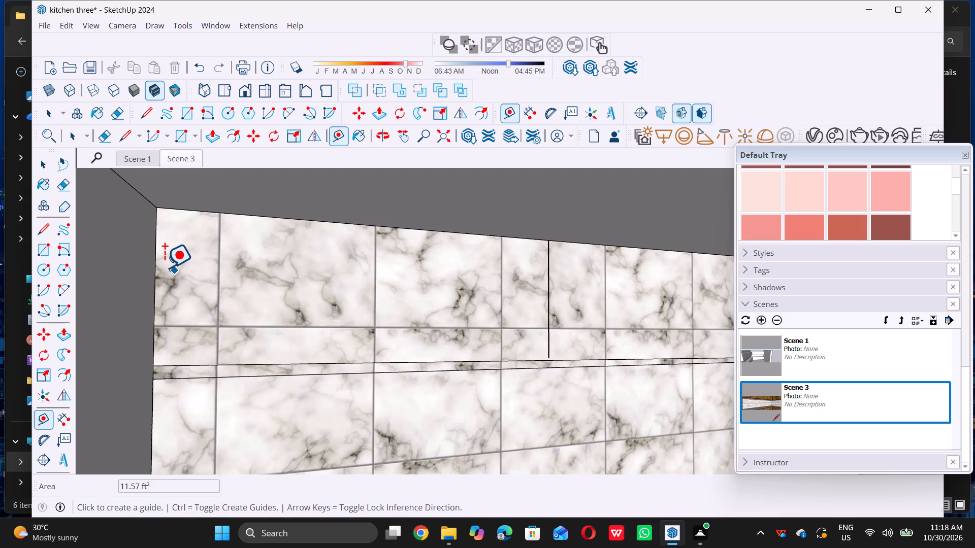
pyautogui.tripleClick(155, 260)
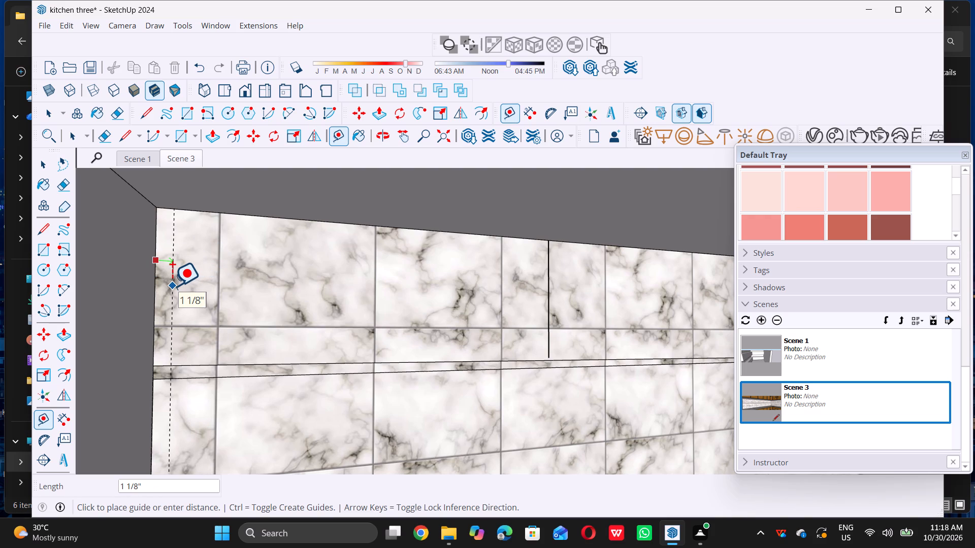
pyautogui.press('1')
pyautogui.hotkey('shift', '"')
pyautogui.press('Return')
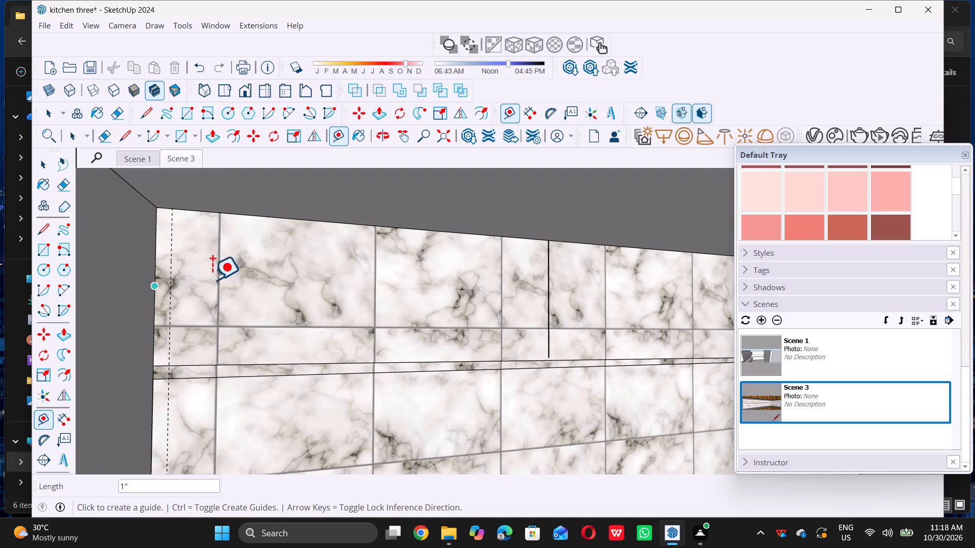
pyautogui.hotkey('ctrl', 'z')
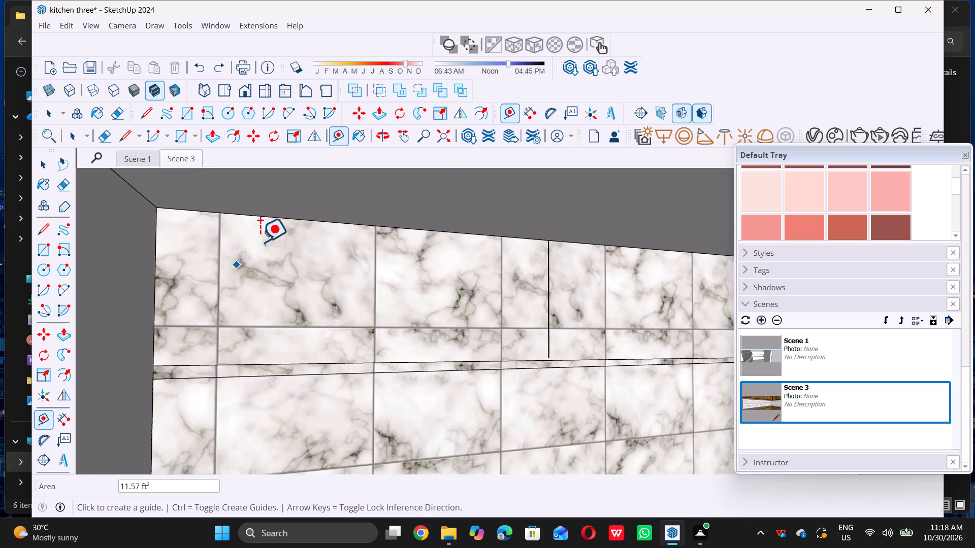
# Place a horizontal guide 2" below the backsplash's top edge with the Tape Measure.
pyautogui.click(283, 218)
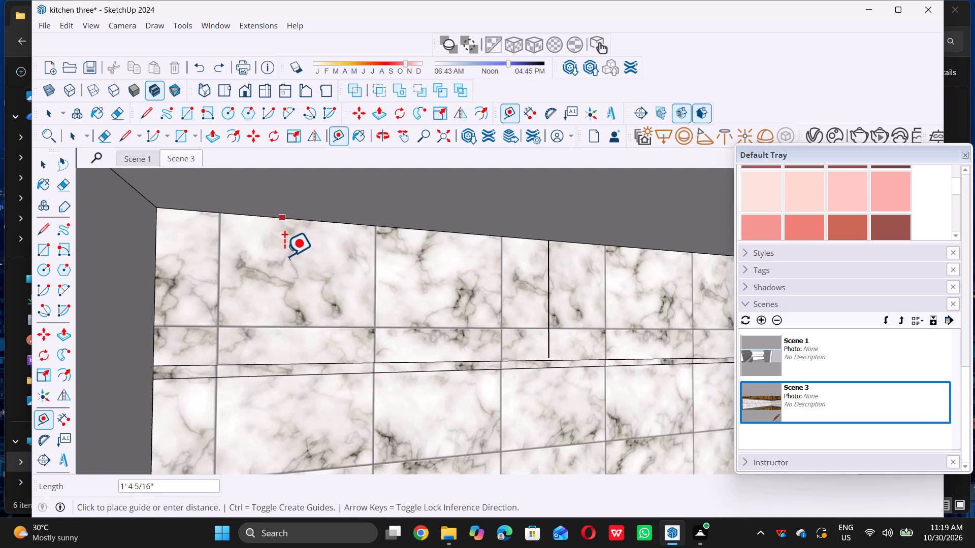
pyautogui.press('2')
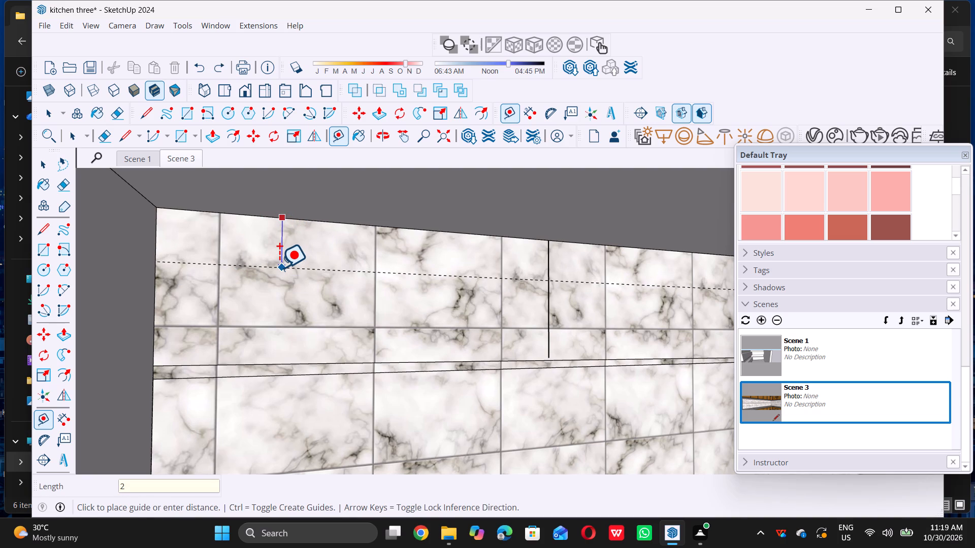
pyautogui.hotkey('shift', '"')
pyautogui.press('Return')
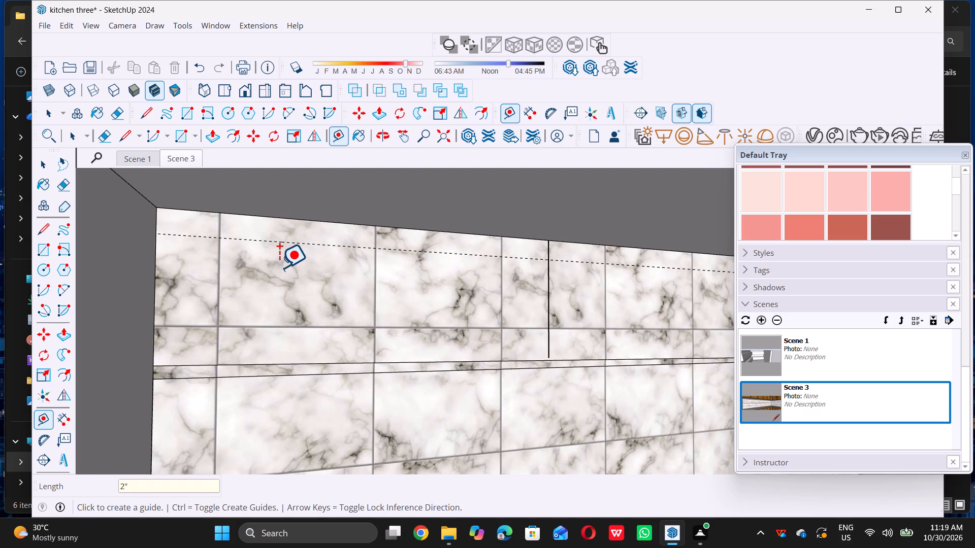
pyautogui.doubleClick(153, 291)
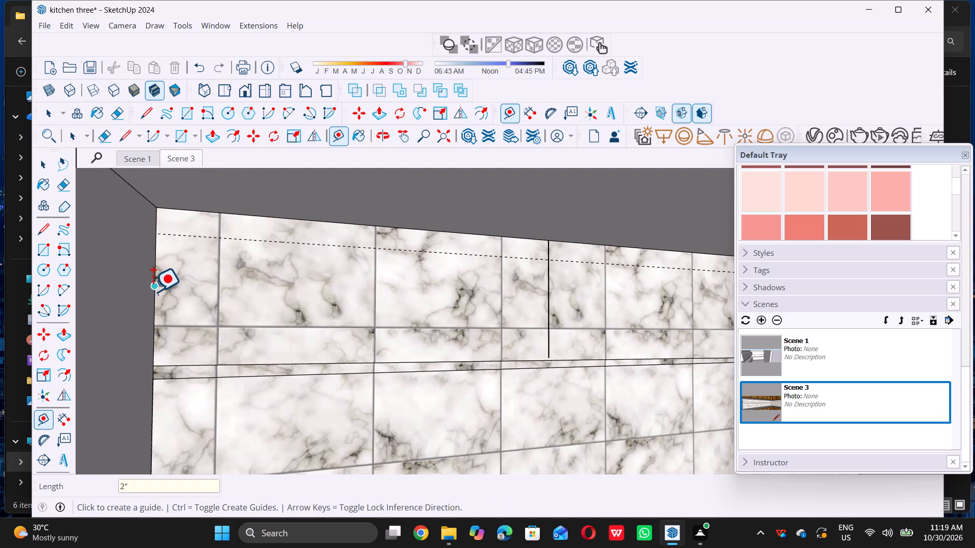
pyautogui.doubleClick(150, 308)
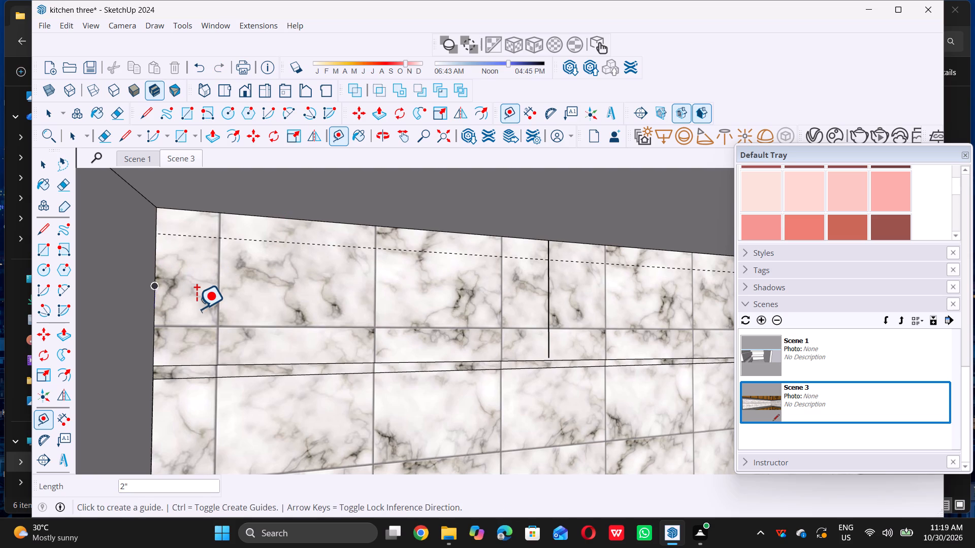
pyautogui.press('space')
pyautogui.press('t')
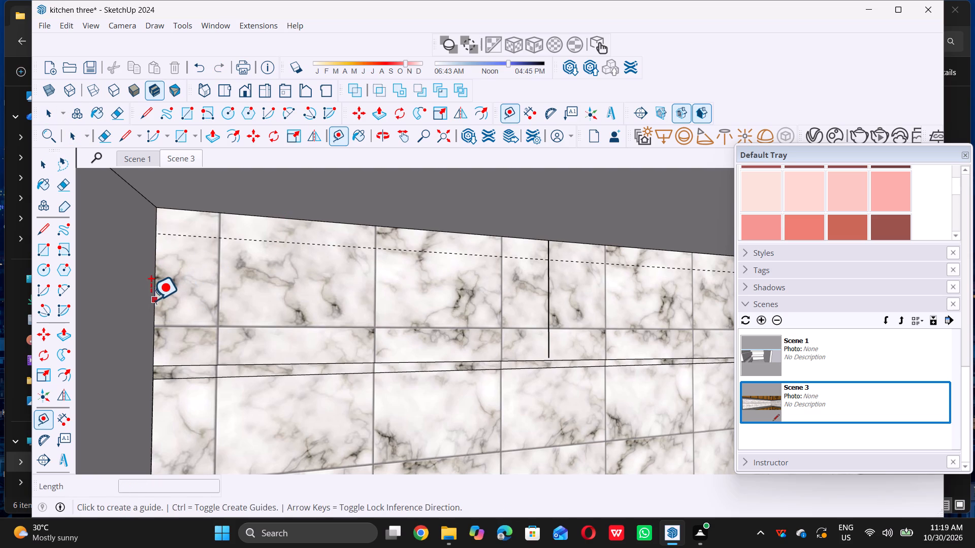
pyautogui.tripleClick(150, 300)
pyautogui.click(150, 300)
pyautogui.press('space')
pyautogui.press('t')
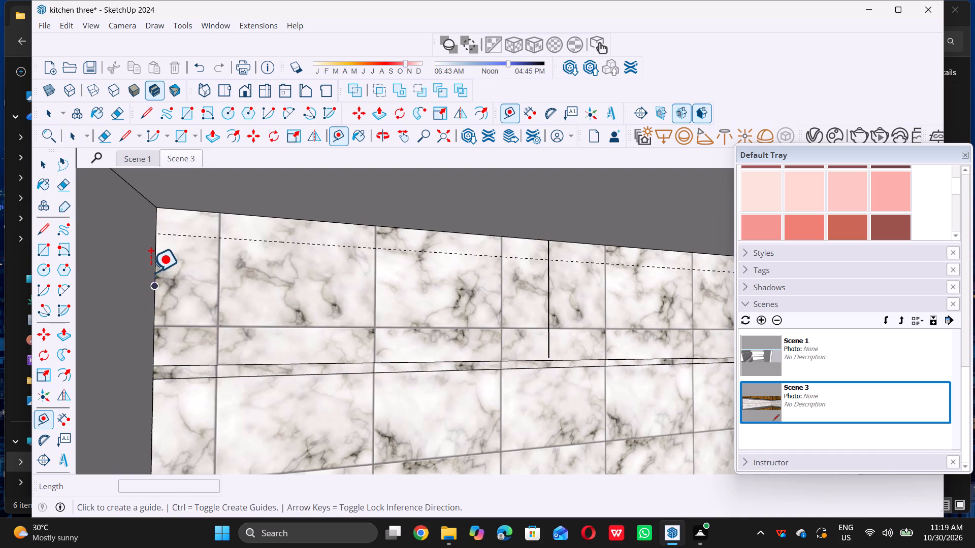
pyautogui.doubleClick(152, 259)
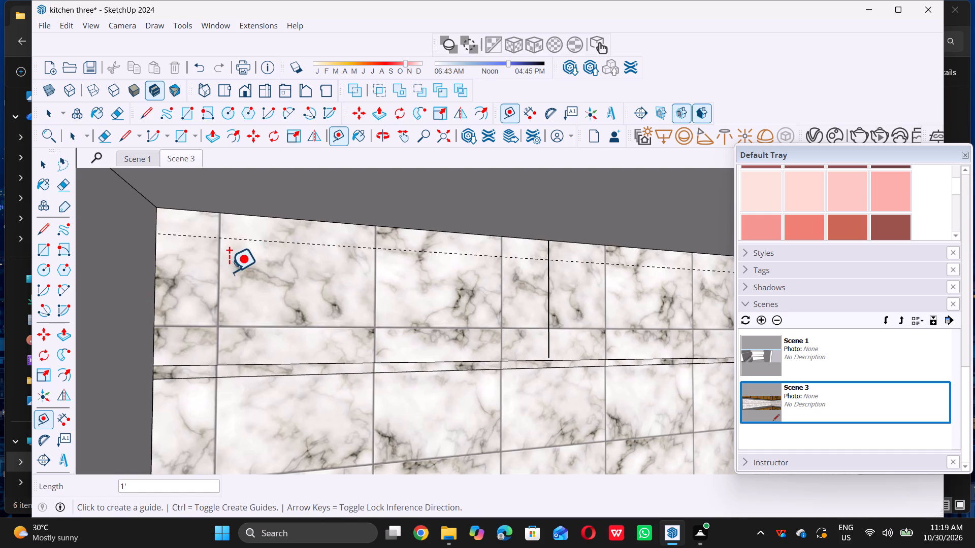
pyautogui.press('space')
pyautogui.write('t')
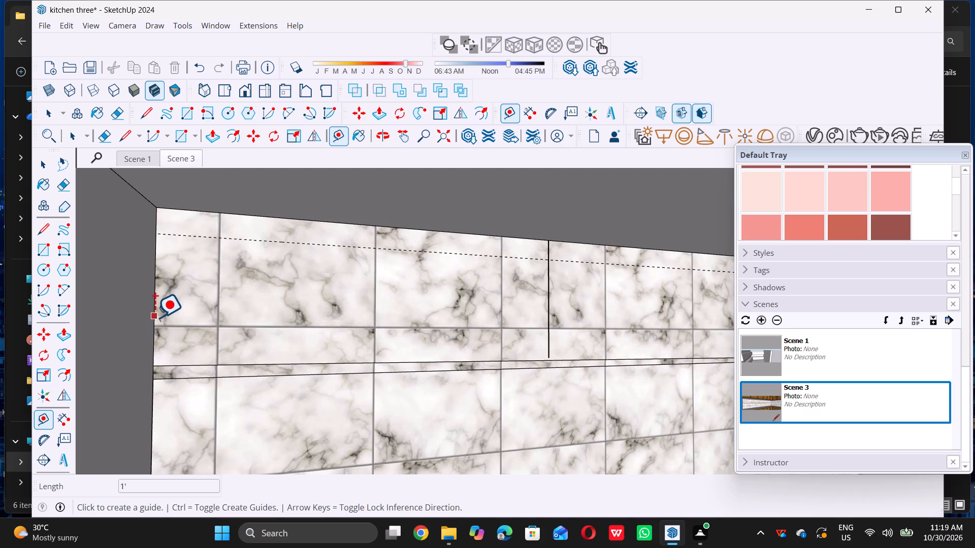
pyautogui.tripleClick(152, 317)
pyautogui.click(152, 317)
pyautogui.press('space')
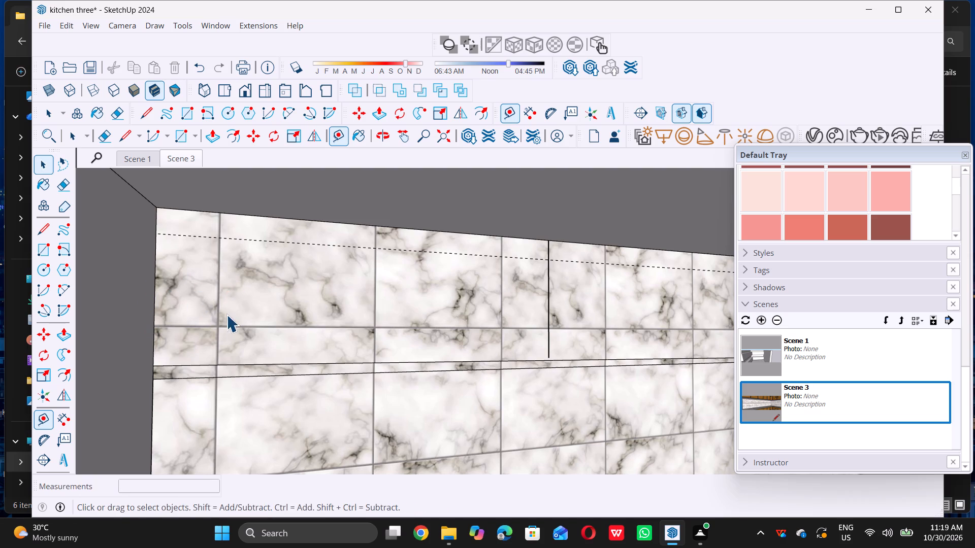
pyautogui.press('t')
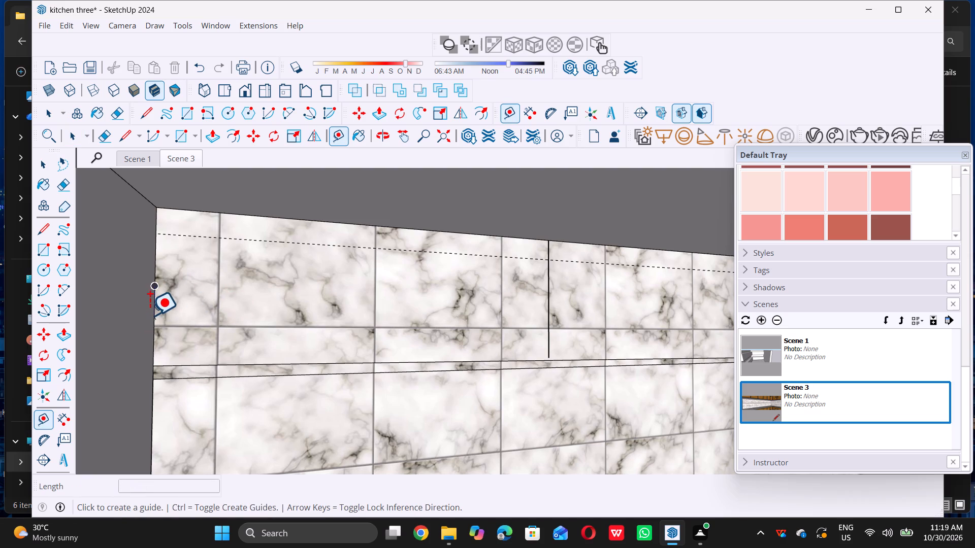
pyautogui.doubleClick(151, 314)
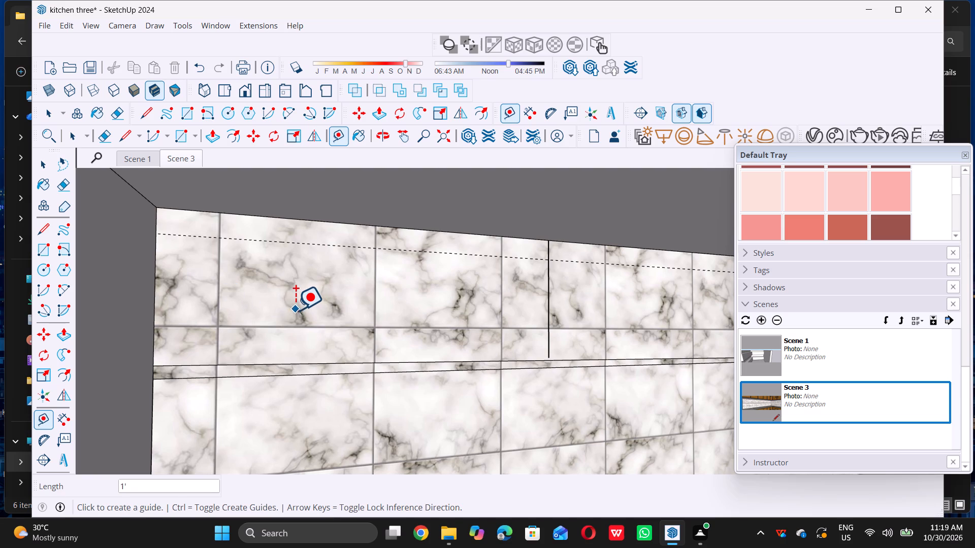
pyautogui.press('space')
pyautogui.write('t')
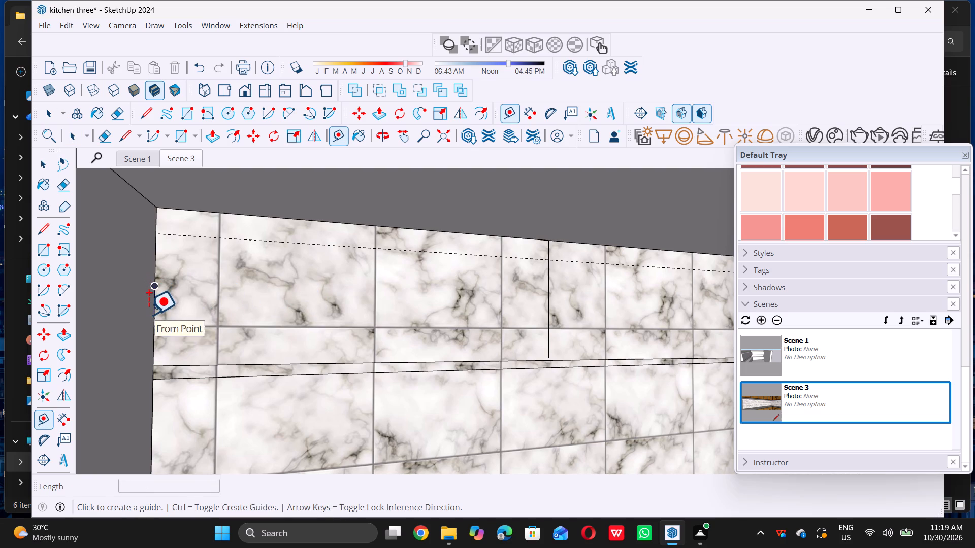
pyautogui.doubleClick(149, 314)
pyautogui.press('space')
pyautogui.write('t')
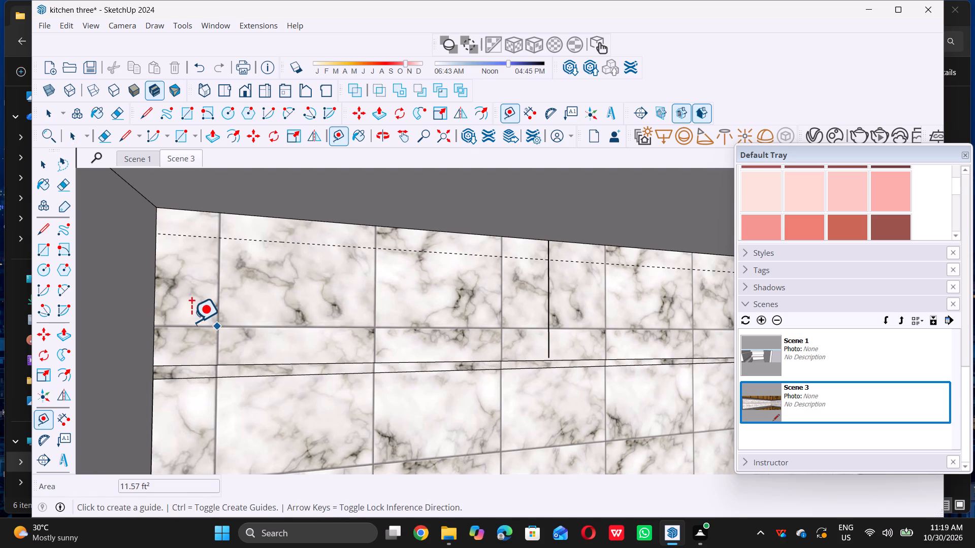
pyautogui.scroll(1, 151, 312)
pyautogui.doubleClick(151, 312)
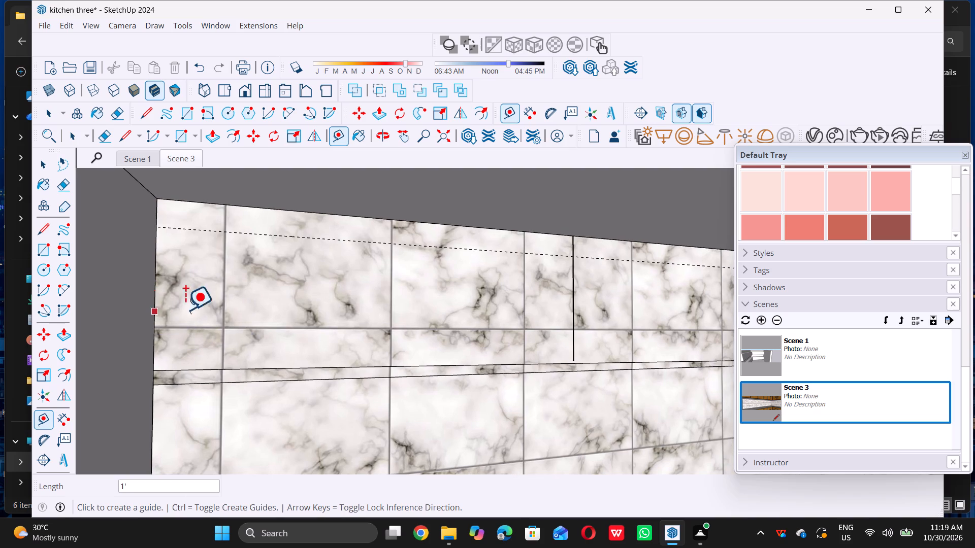
# Place a vertical guide 2" in from the backsplash's end edge beside the tall unit.
pyautogui.press('space')
pyautogui.write('t')
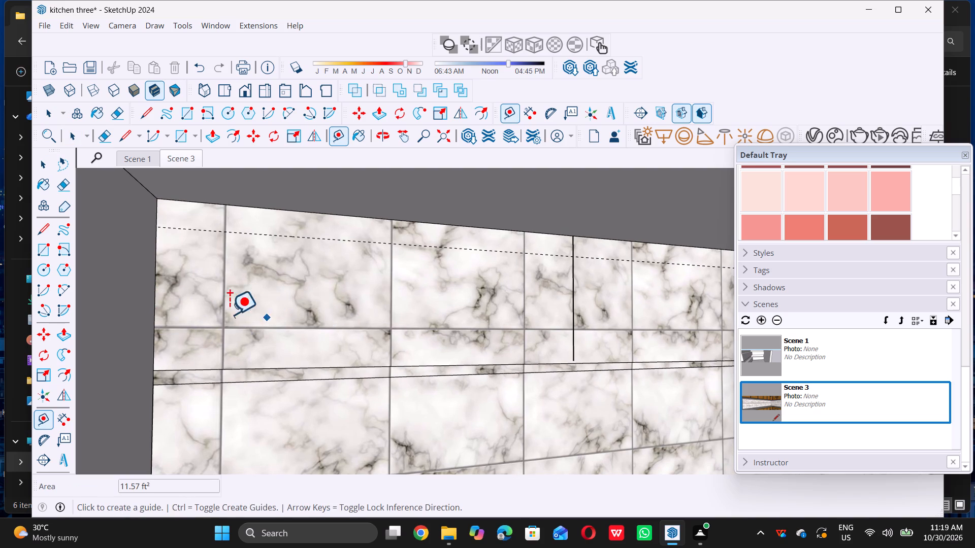
pyautogui.click(153, 324)
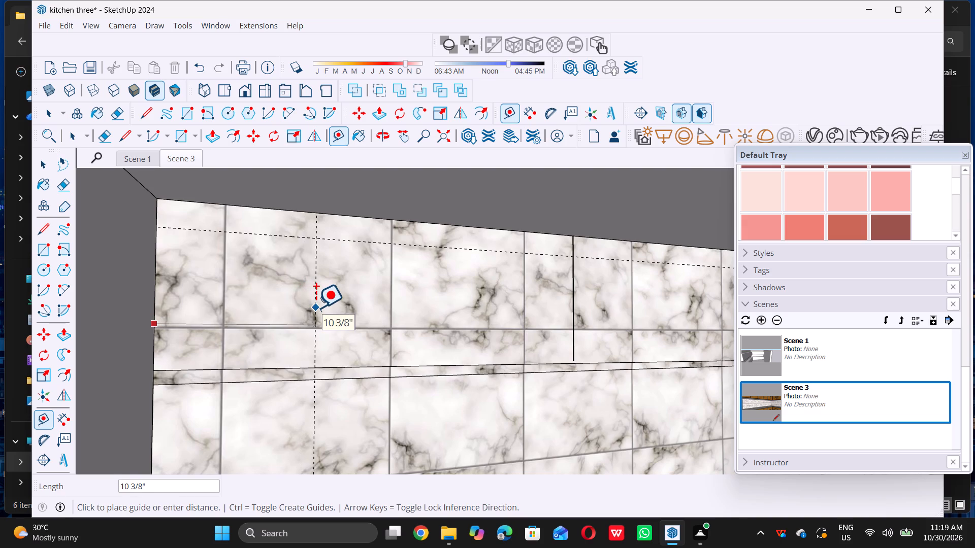
pyautogui.press('2')
pyautogui.hotkey('shift', '"')
pyautogui.press('Return')
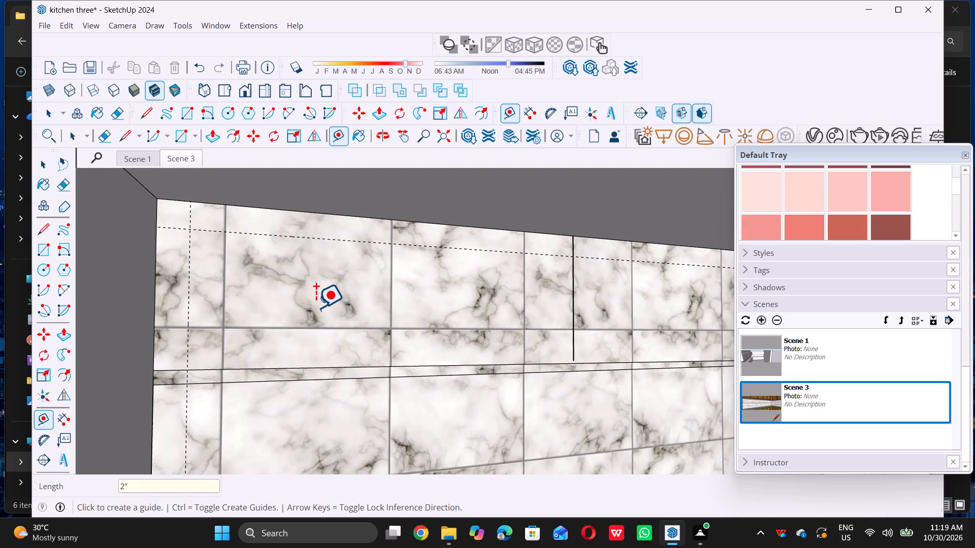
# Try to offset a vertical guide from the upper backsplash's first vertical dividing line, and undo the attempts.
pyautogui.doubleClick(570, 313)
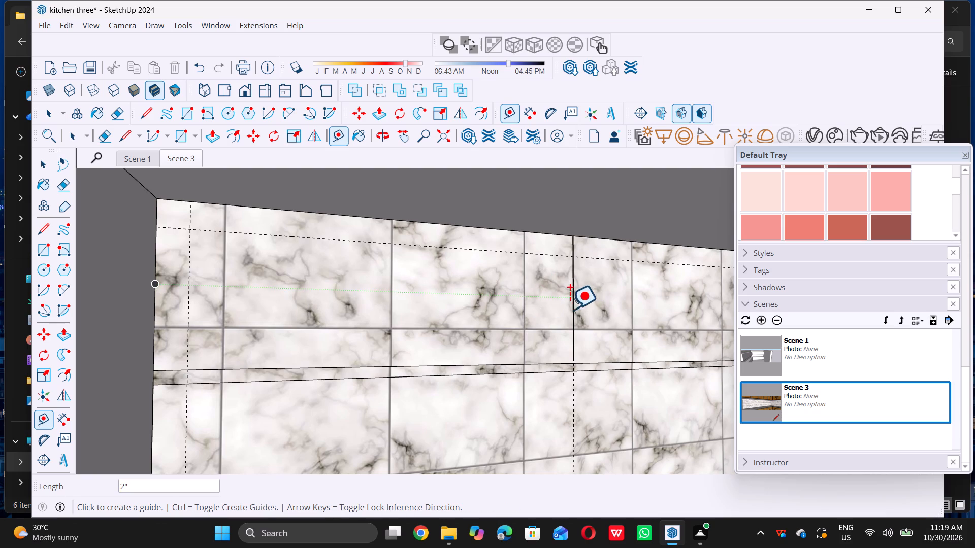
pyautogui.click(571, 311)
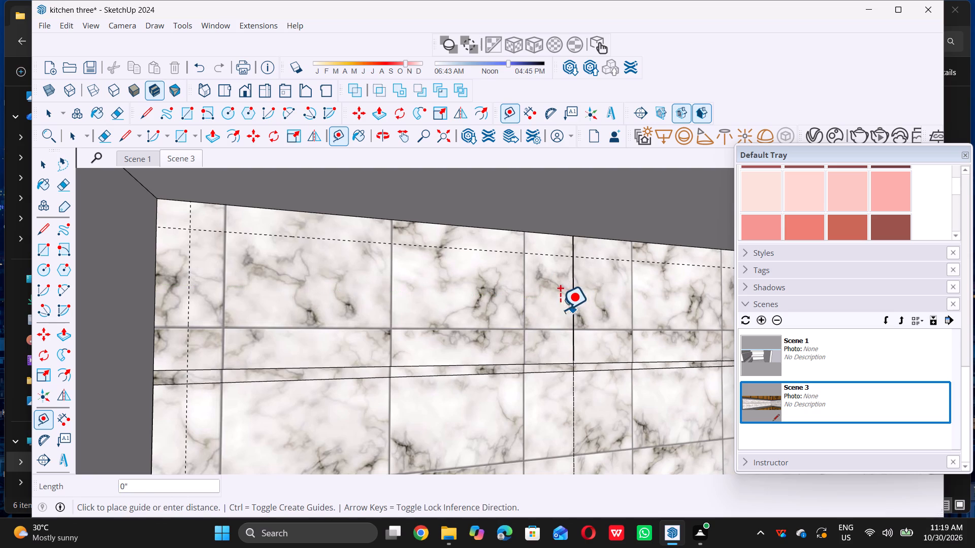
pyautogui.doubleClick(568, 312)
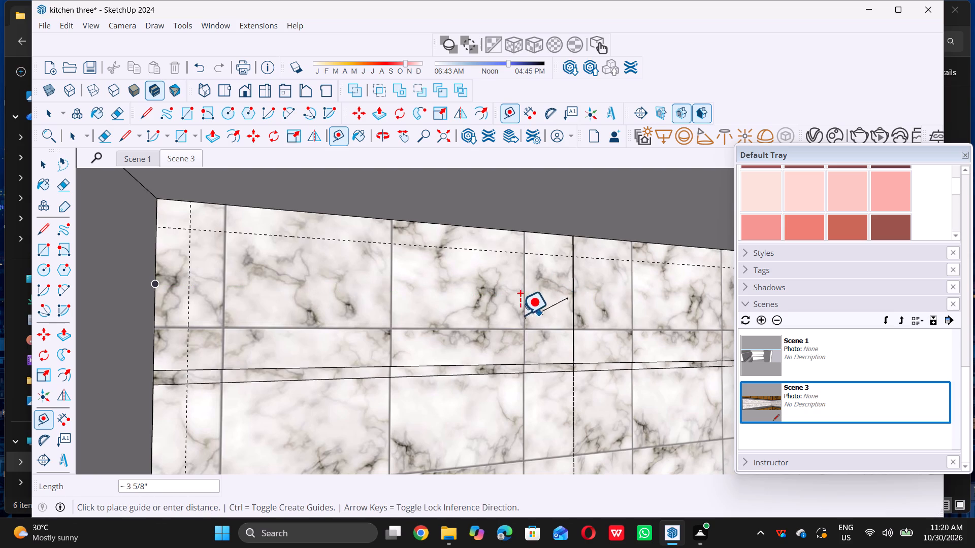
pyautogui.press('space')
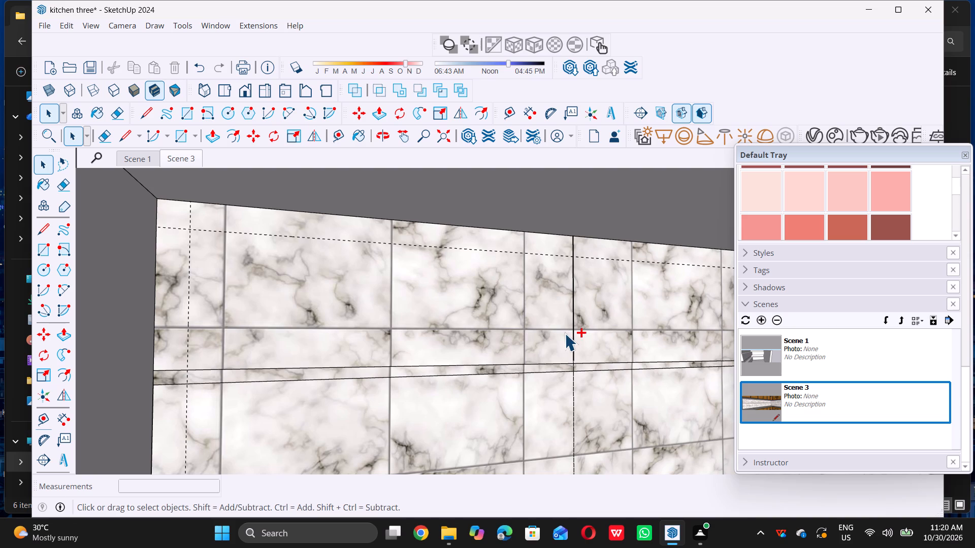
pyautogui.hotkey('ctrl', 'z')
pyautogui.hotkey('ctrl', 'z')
# Place a vertical guide 2" from the upper backsplash's first dividing line, inside the end panel, with the Tape Measure.
pyautogui.press('t')
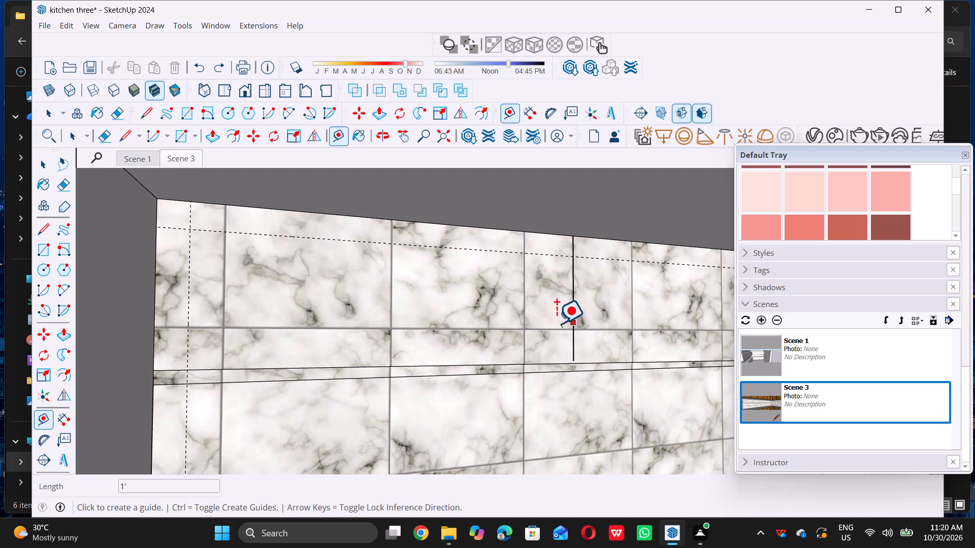
pyautogui.doubleClick(571, 271)
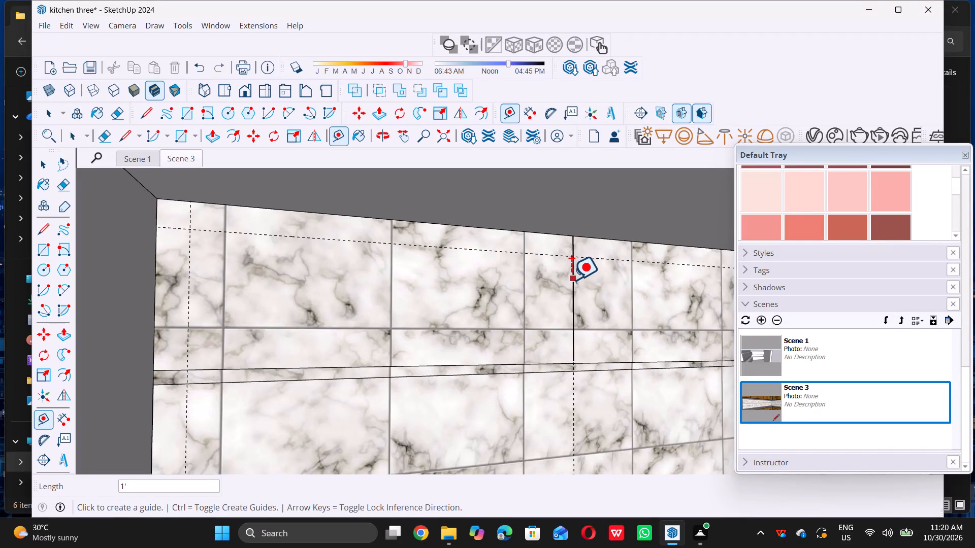
pyautogui.click(571, 280)
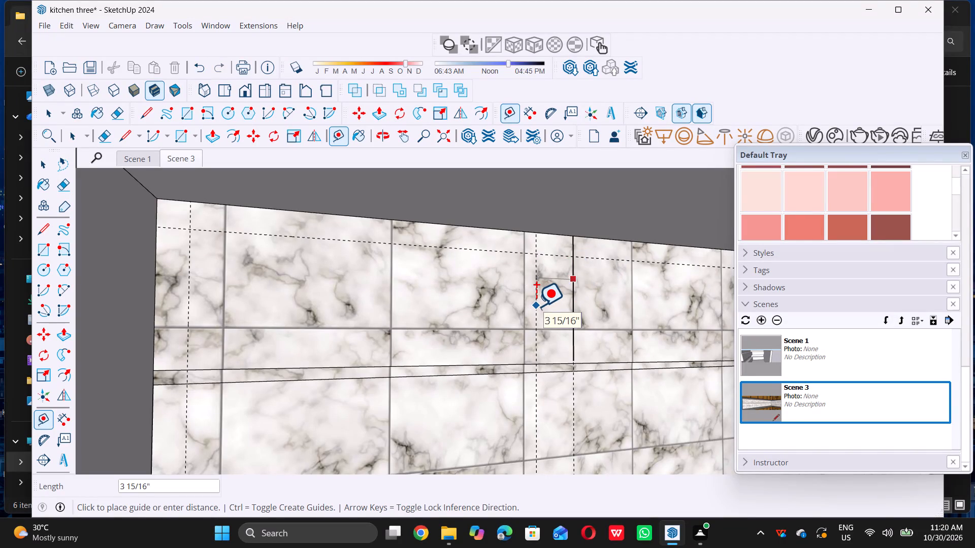
pyautogui.press('2')
pyautogui.hotkey('shift', '"')
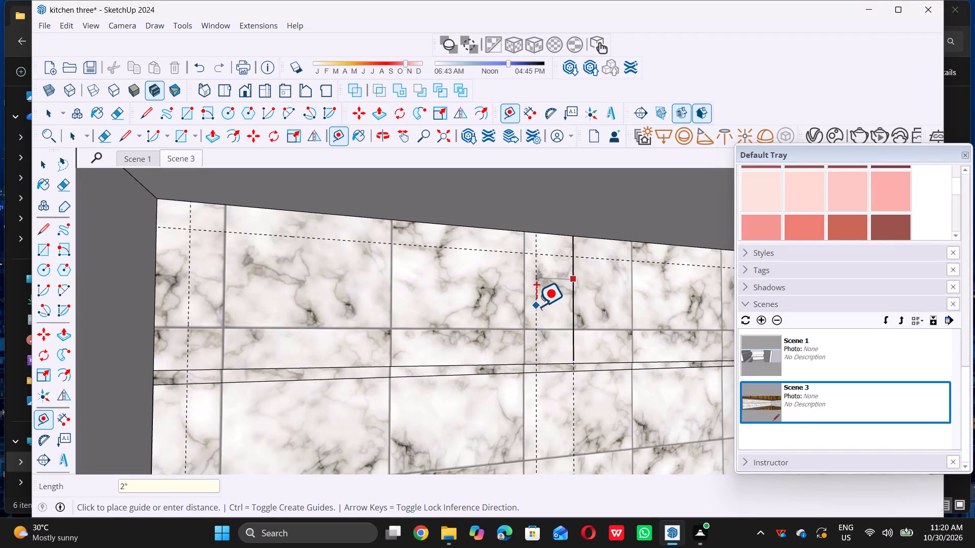
pyautogui.press('Return')
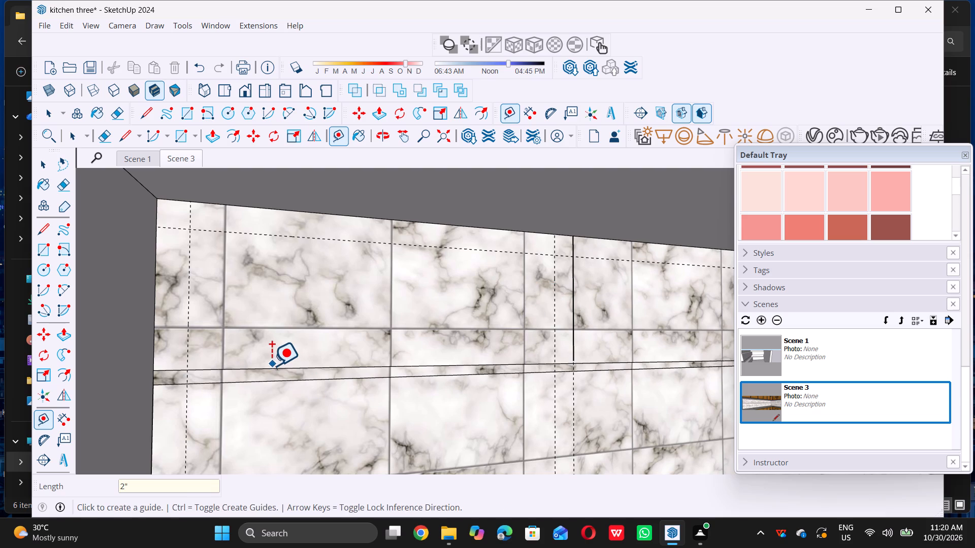
# Place a horizontal guide 2" above the horizontal edge bounding the bottom of the upper backsplash panels.
pyautogui.click(270, 366)
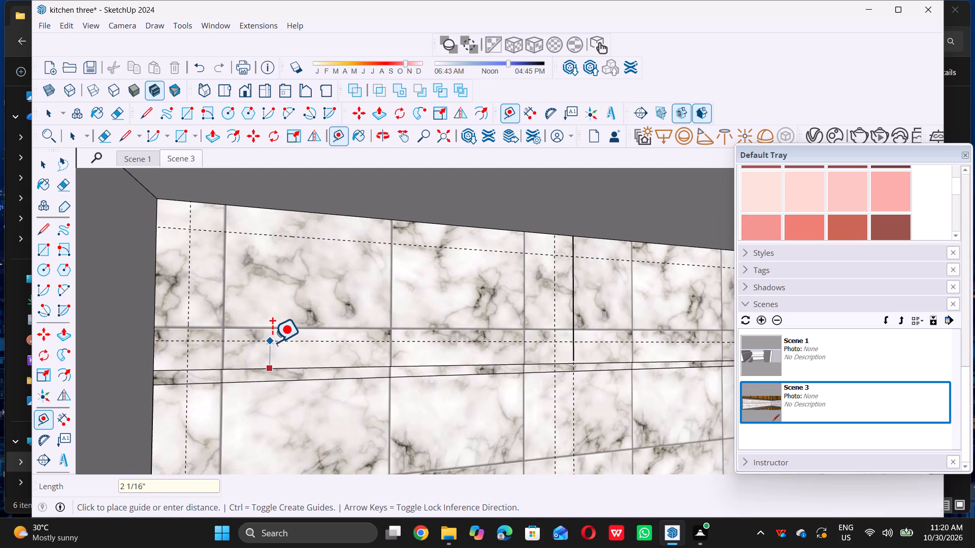
pyautogui.press('2')
pyautogui.hotkey('shift', '"')
pyautogui.press('Return')
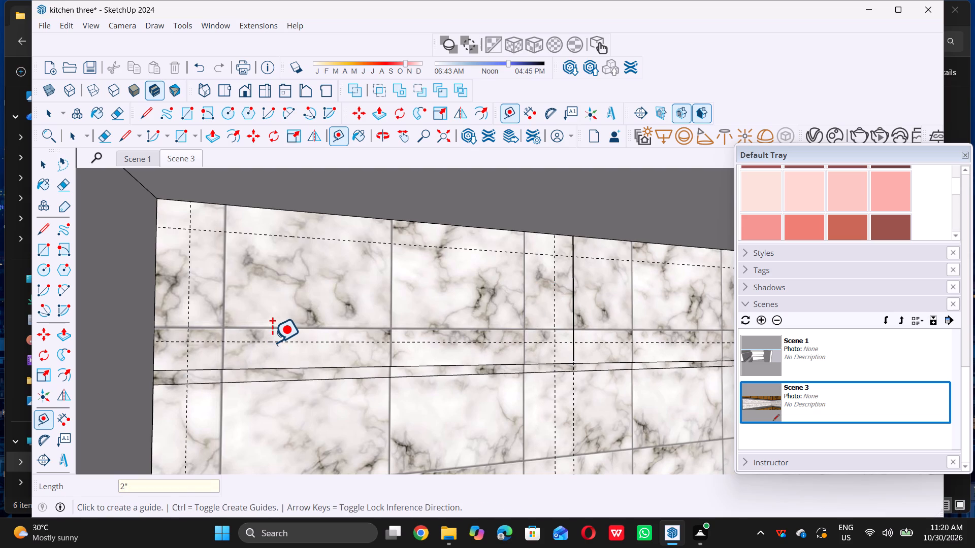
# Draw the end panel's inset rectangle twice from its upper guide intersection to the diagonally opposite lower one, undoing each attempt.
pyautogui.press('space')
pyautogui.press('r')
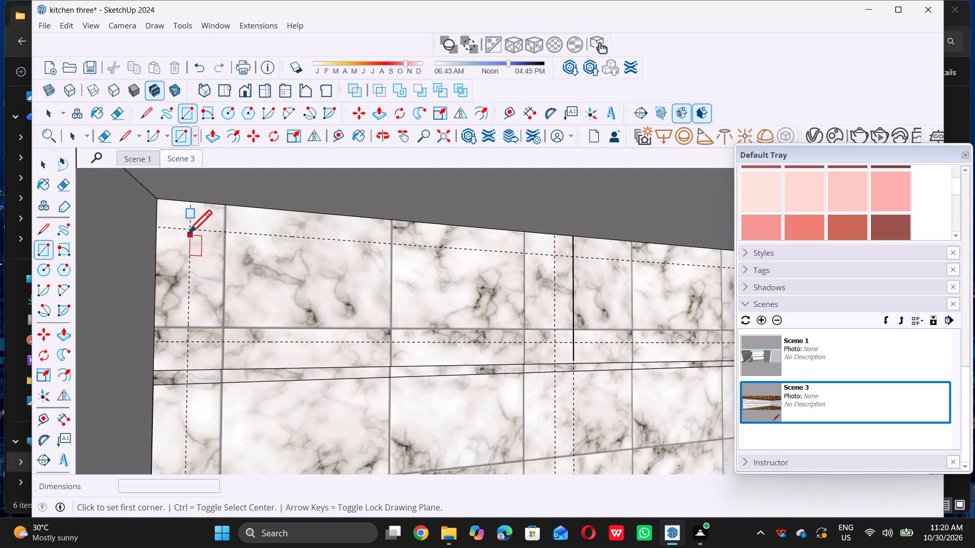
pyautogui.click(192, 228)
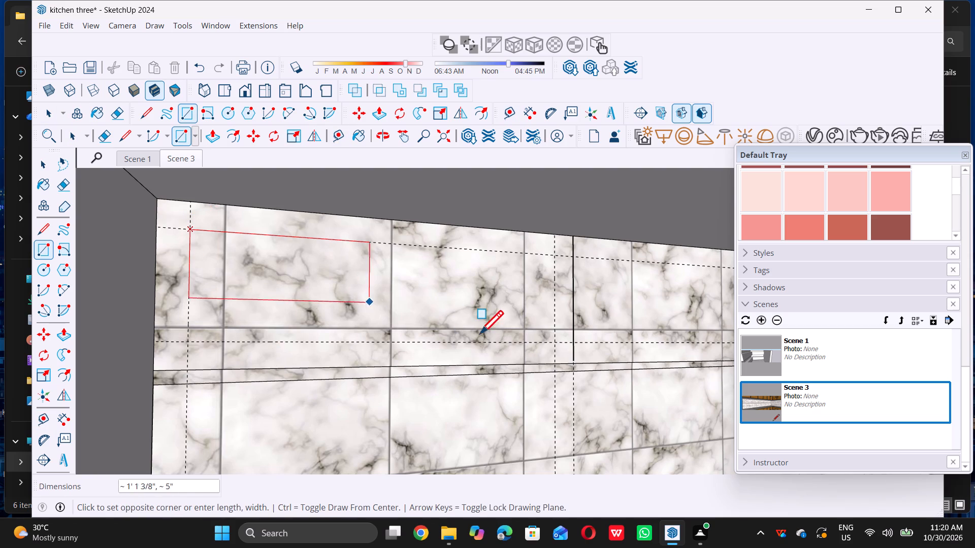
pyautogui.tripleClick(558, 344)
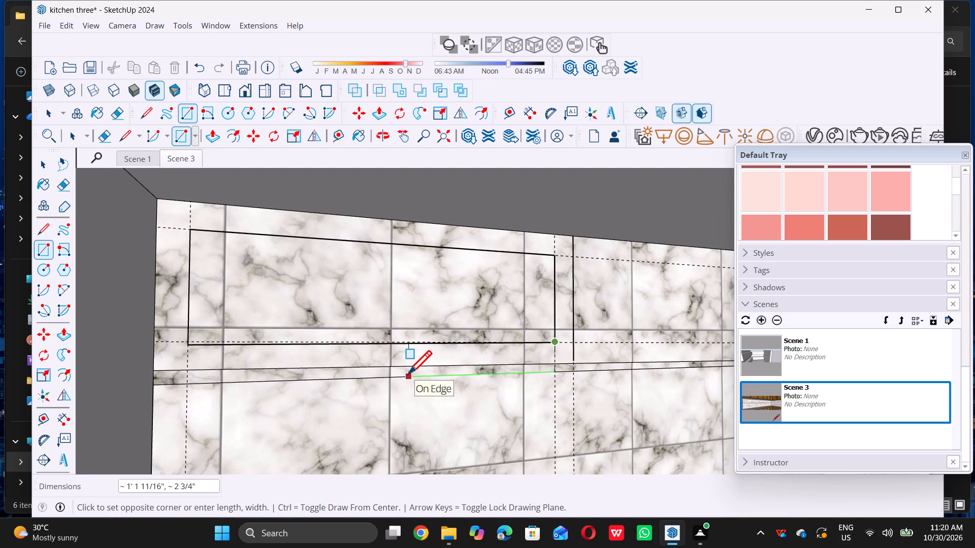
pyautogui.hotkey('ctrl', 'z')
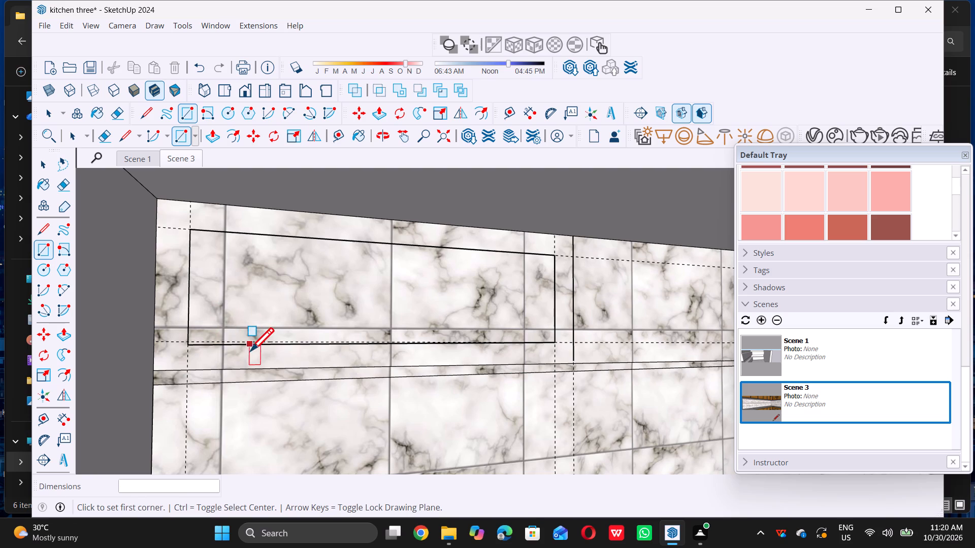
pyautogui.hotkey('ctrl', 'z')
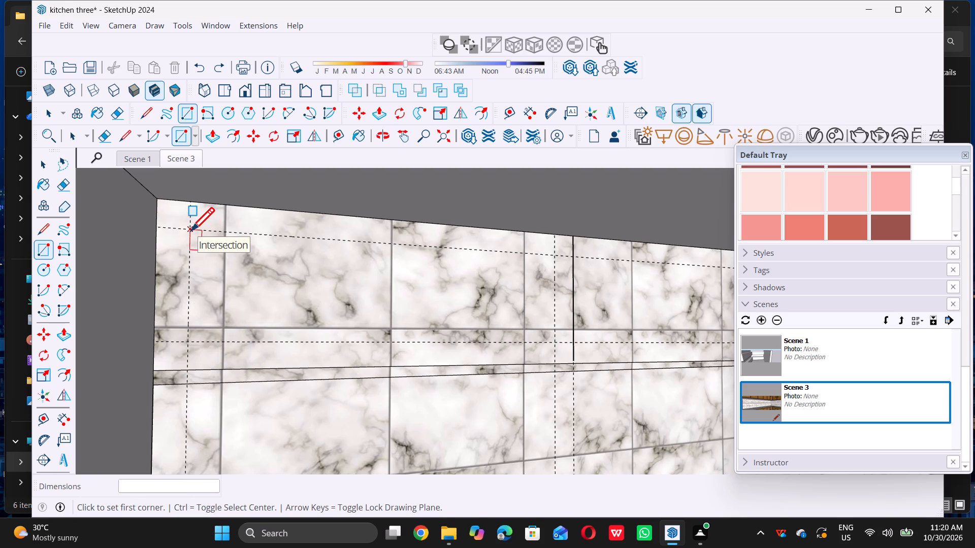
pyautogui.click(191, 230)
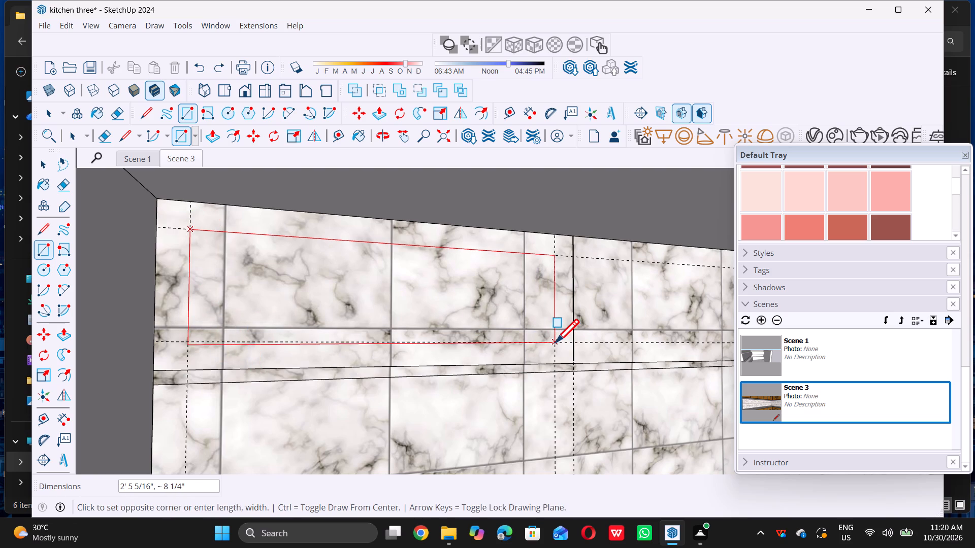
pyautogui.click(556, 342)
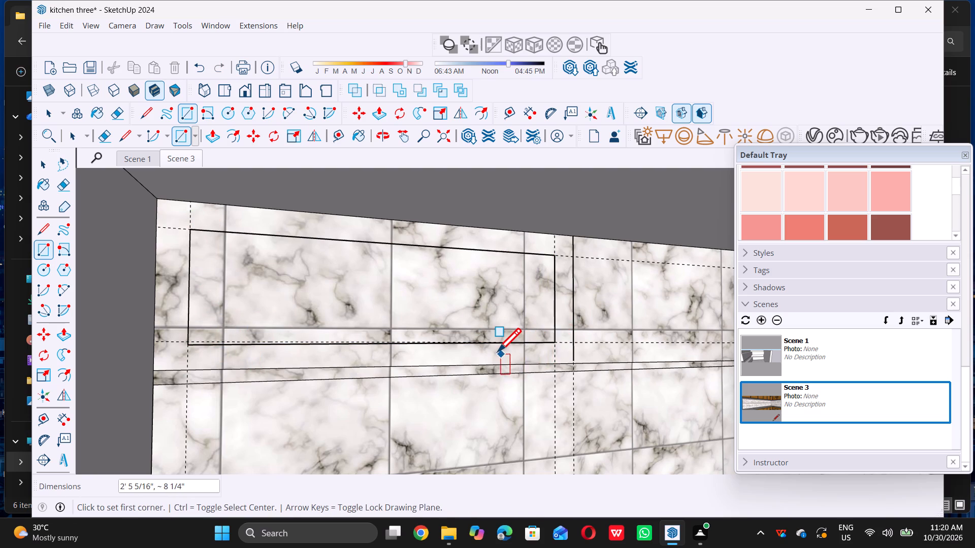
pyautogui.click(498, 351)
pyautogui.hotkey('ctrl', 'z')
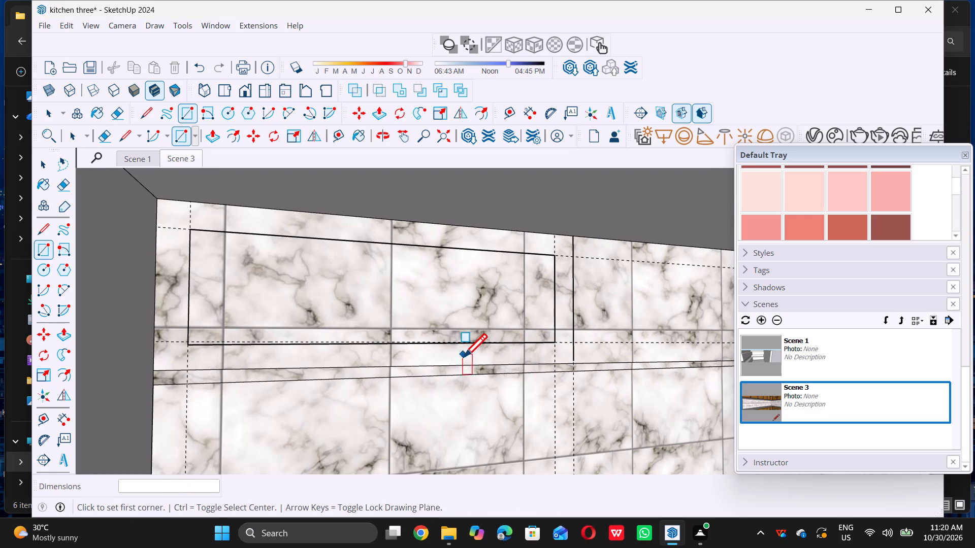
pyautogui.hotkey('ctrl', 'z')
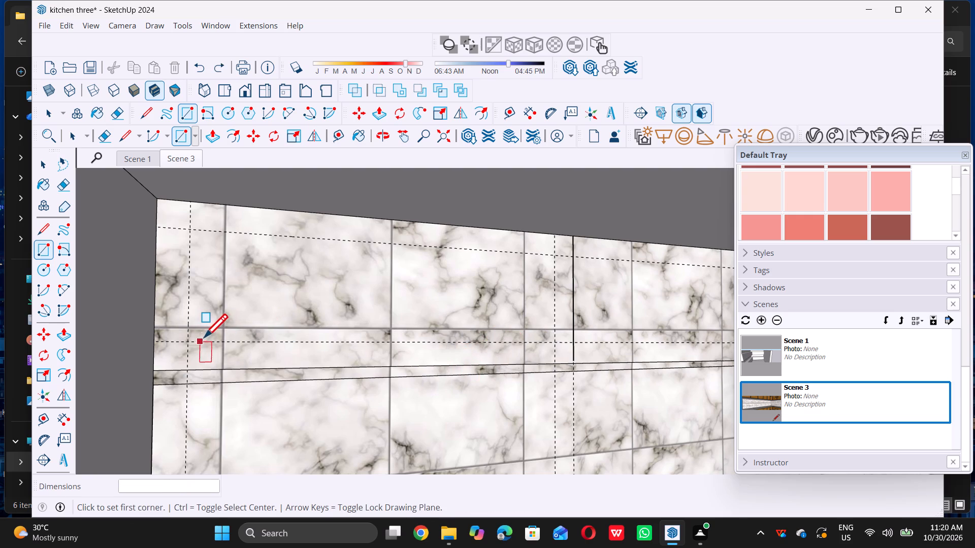
# Draw a rectangle about 2' 5 5/16" by 8" from the end panel's lower outer guide intersection to its upper inner one.
pyautogui.scroll(3, 203, 339)
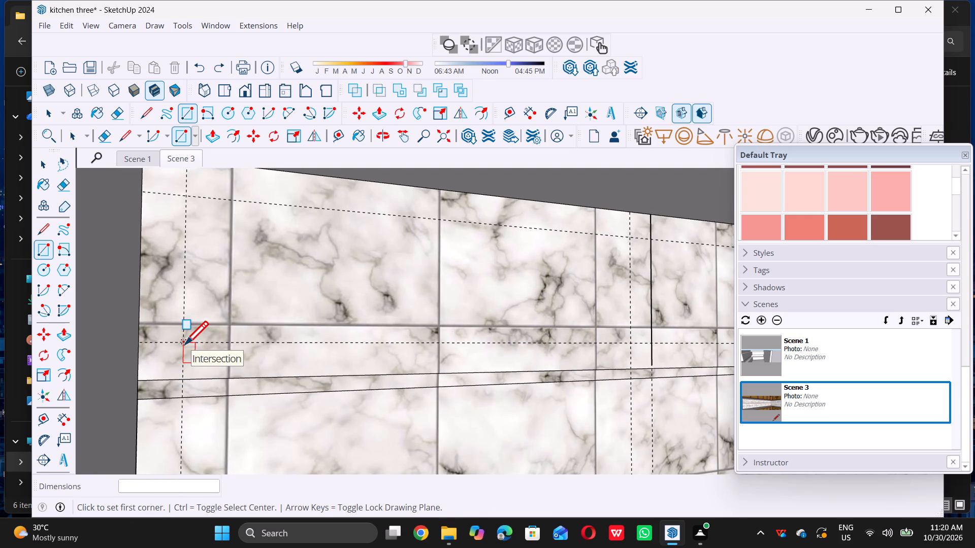
pyautogui.tripleClick(185, 344)
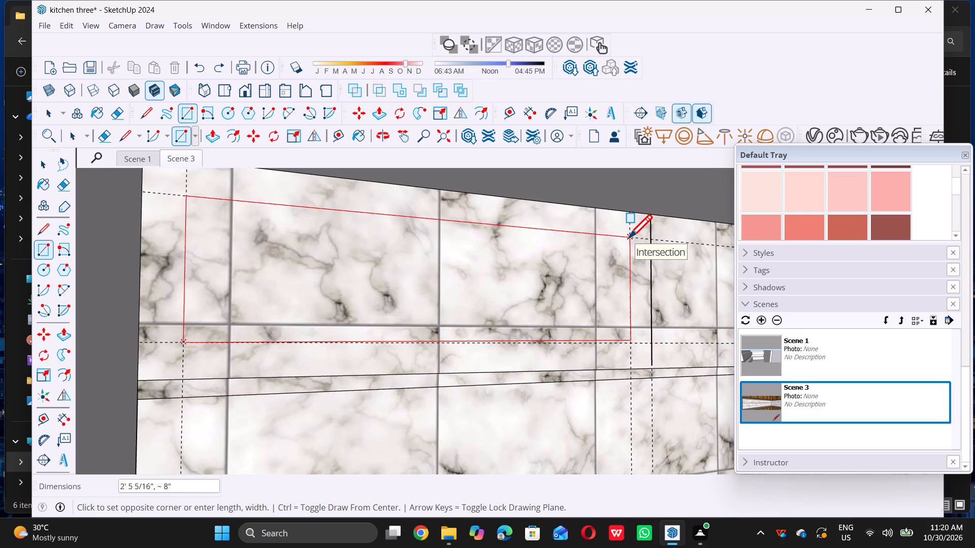
pyautogui.doubleClick(629, 237)
# Draw a short line from the inset rectangle's lower corner near the dividing line down to the guide intersection.
pyautogui.scroll(-5, 313, 308)
pyautogui.moveTo(305, 279); pyautogui.dragTo(276, 291, button='middle')
pyautogui.middleClick(276, 291)
pyautogui.scroll(-3, 280, 295)
pyautogui.moveTo(327, 321); pyautogui.dragTo(286, 290, button='middle')
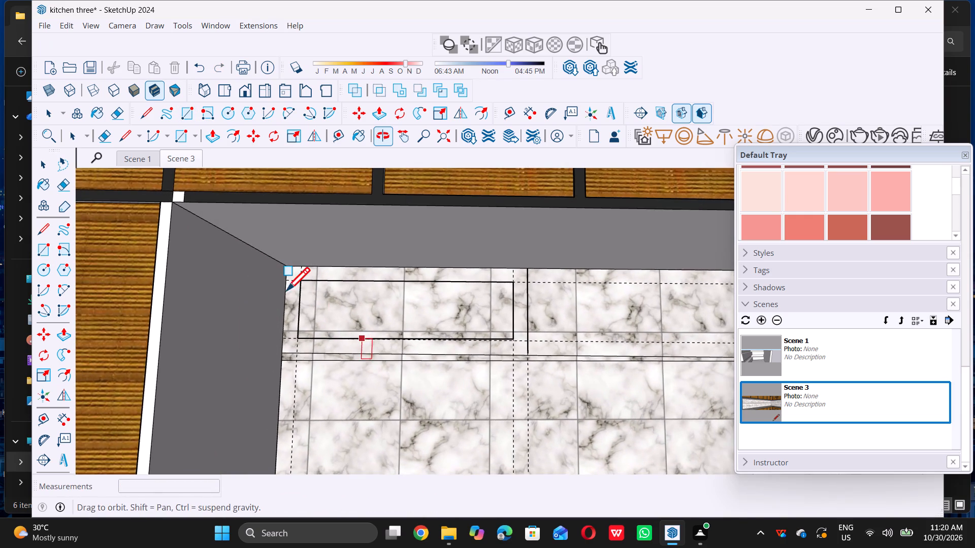
pyautogui.scroll(5, 567, 350)
pyautogui.scroll(13, 473, 344)
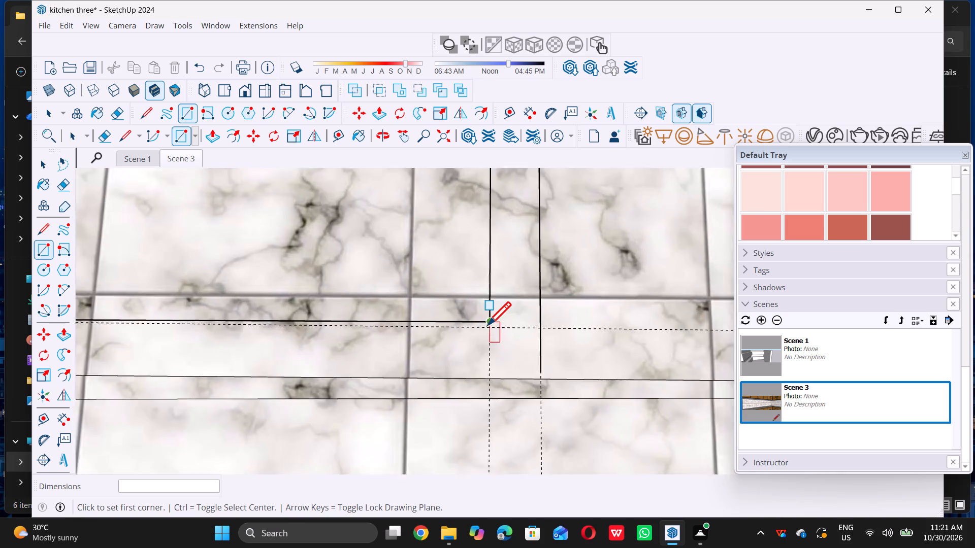
pyautogui.scroll(11, 487, 325)
pyautogui.press('space')
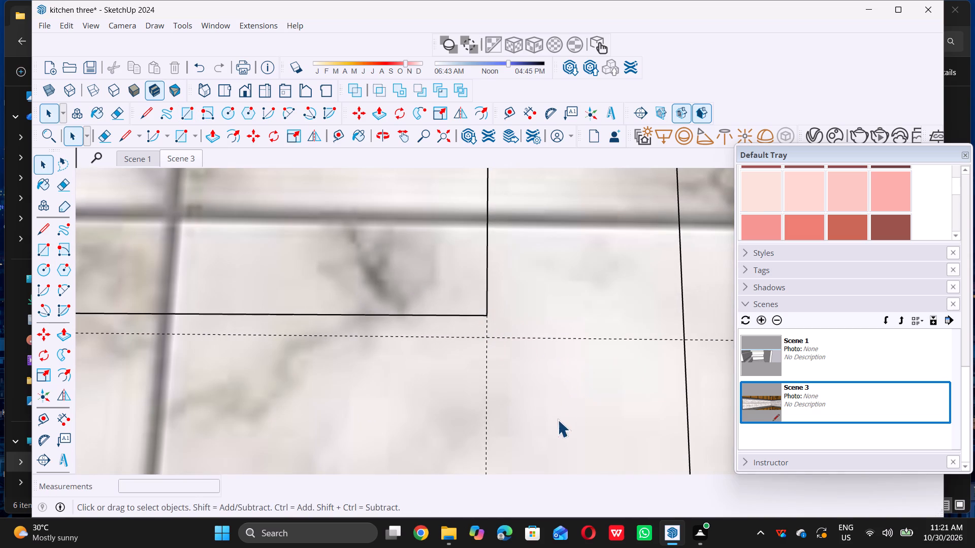
pyautogui.press('l')
pyautogui.tripleClick(488, 318)
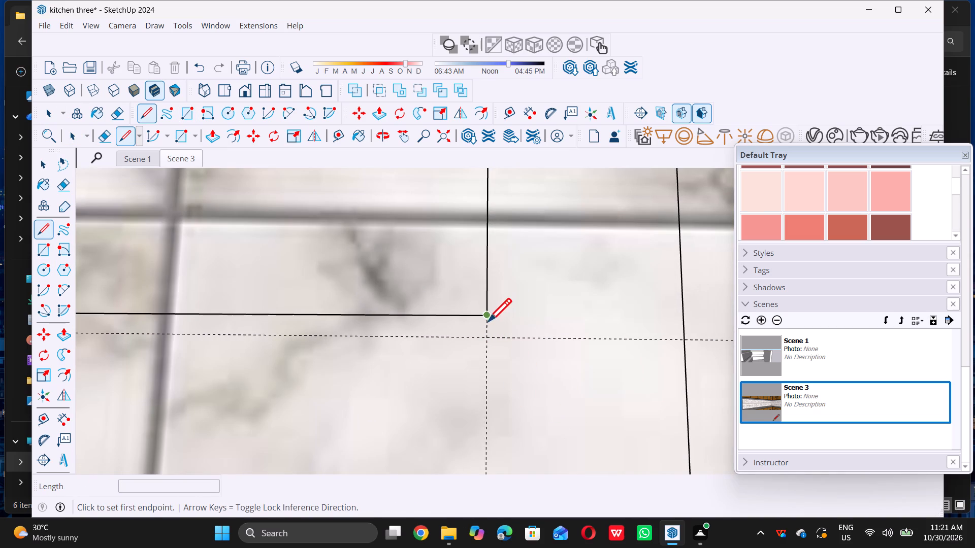
pyautogui.doubleClick(488, 339)
# Draw a 2' 5 5/16" line from that guide intersection along the lower guide to the inset rectangle's opposite lower corner.
pyautogui.scroll(-5, 514, 339)
pyautogui.scroll(-2, 561, 356)
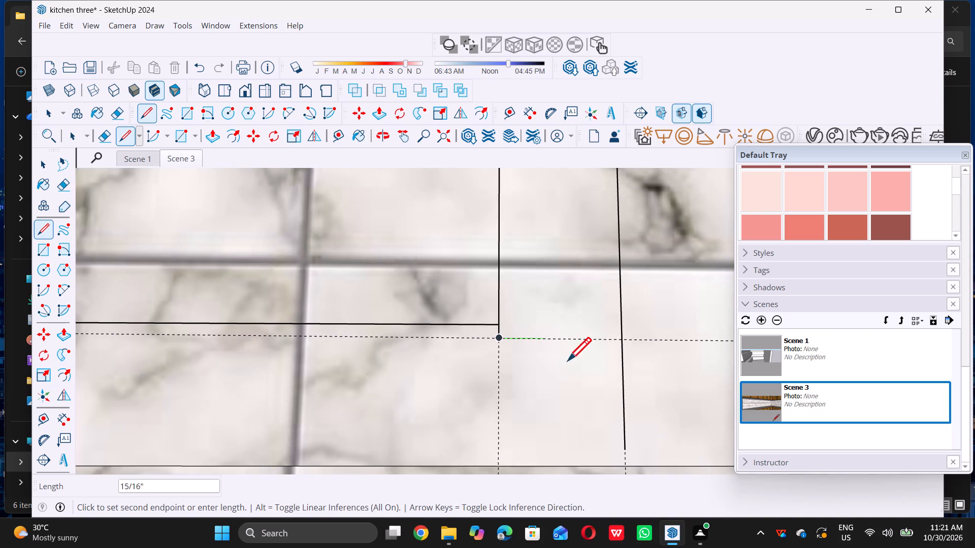
pyautogui.scroll(-10, 568, 360)
pyautogui.scroll(-6, 343, 364)
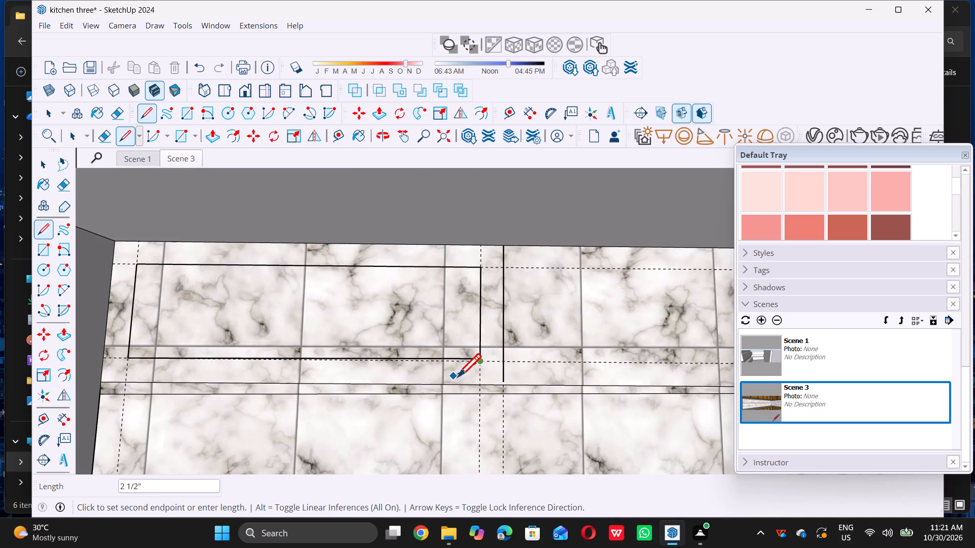
pyautogui.scroll(17, 122, 359)
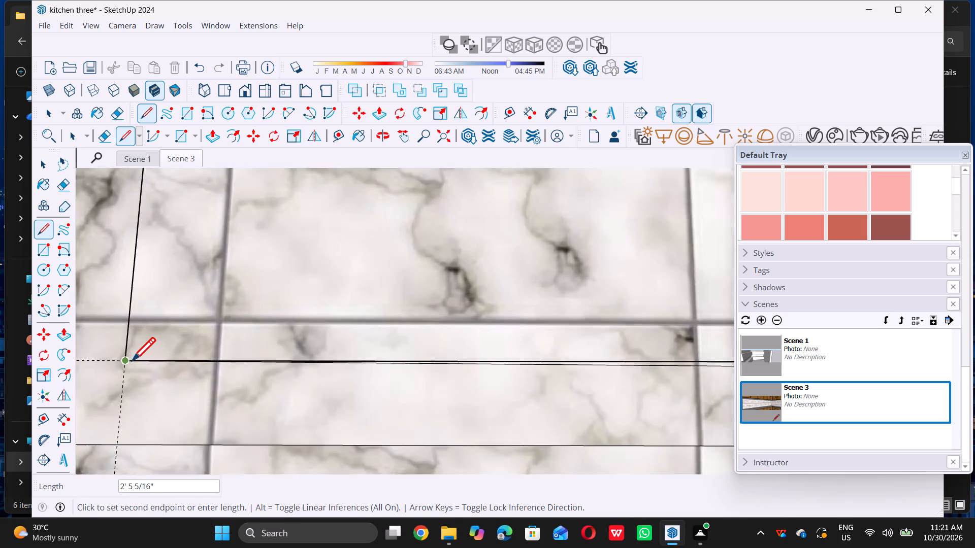
pyautogui.scroll(3, 132, 360)
pyautogui.doubleClick(123, 363)
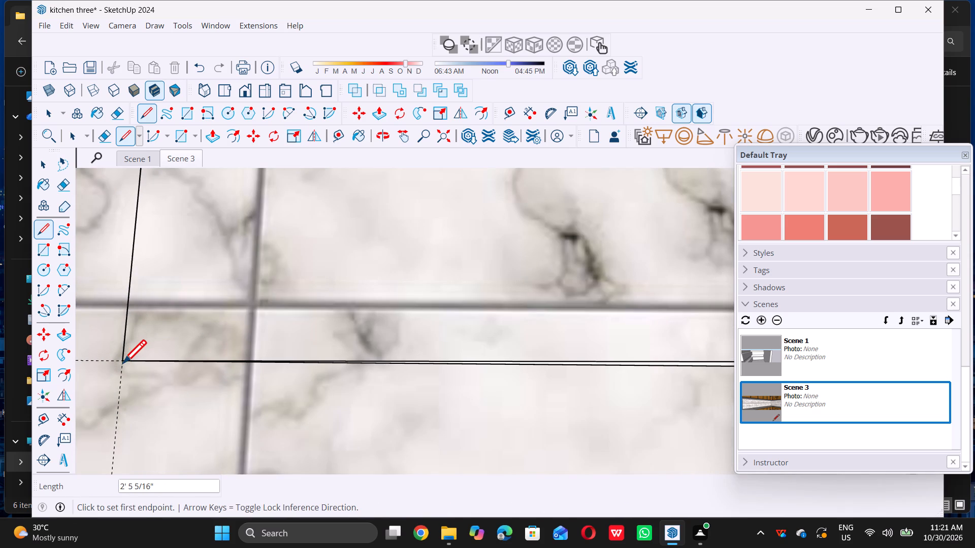
pyautogui.press('space')
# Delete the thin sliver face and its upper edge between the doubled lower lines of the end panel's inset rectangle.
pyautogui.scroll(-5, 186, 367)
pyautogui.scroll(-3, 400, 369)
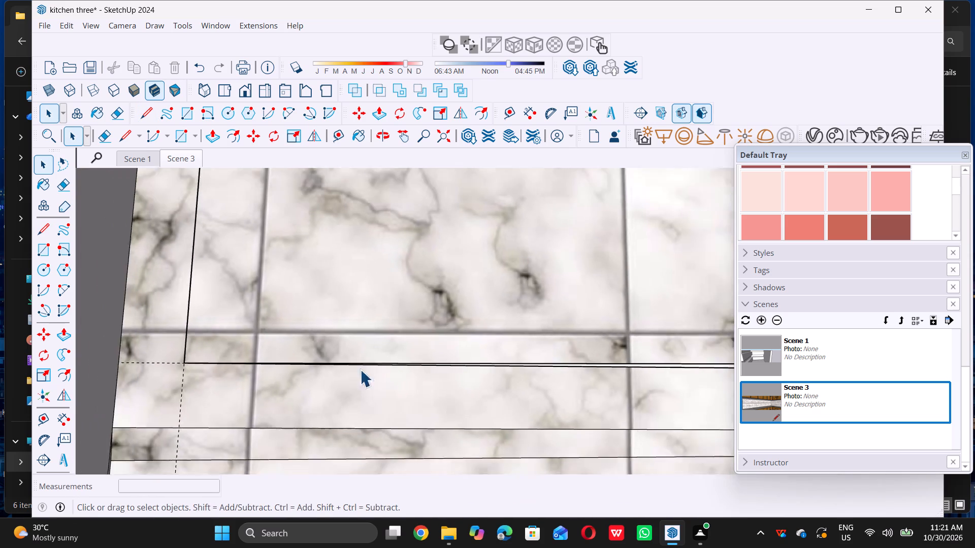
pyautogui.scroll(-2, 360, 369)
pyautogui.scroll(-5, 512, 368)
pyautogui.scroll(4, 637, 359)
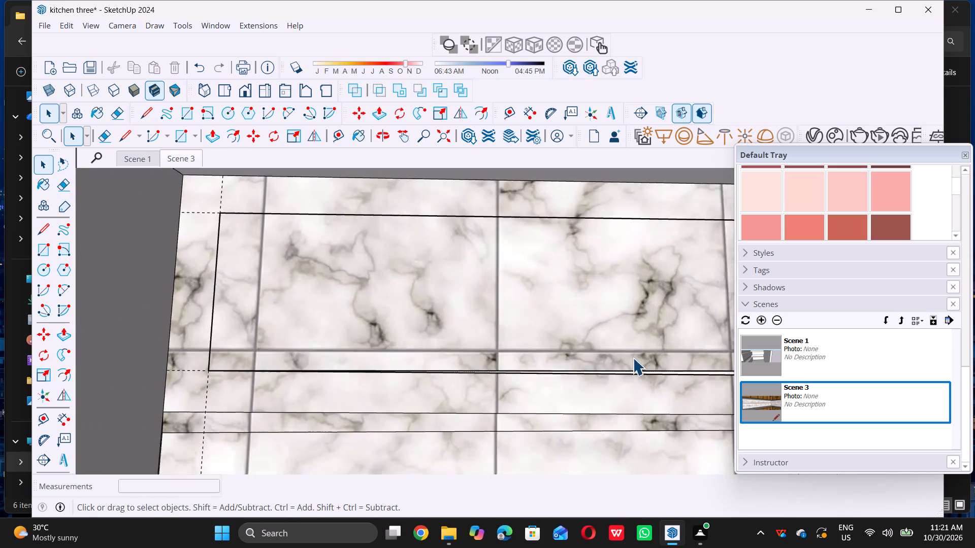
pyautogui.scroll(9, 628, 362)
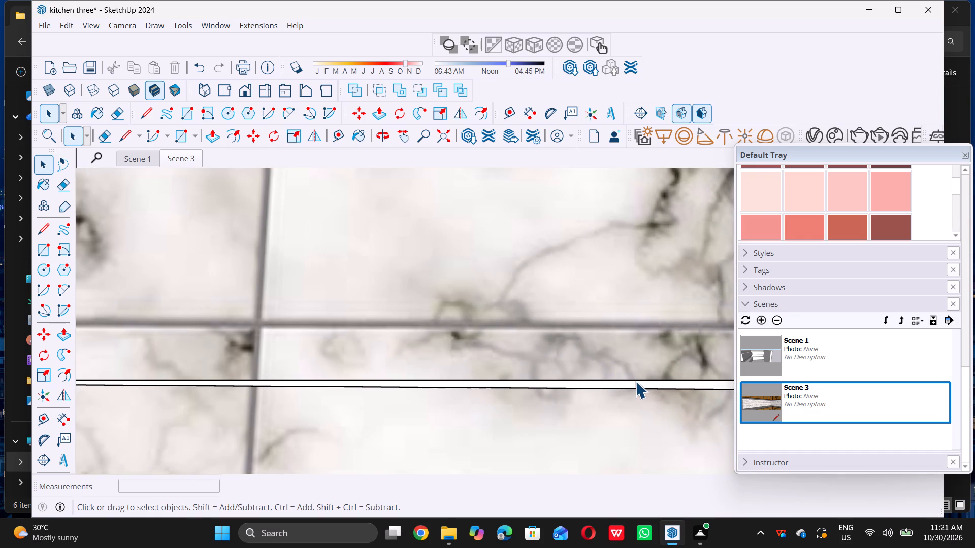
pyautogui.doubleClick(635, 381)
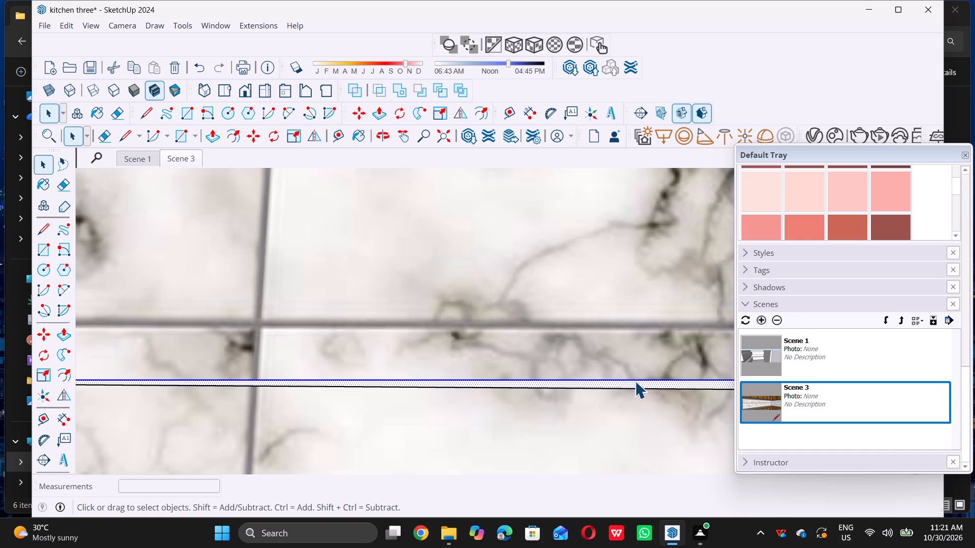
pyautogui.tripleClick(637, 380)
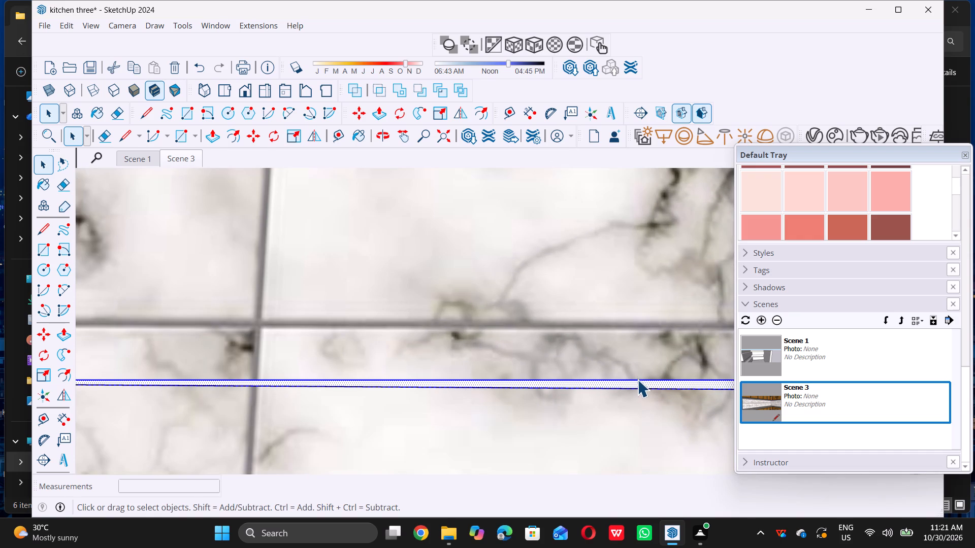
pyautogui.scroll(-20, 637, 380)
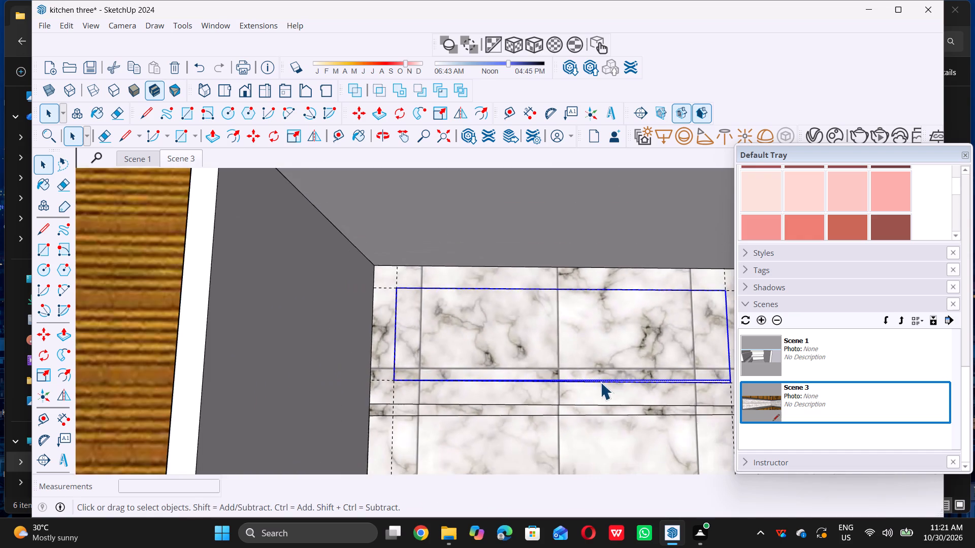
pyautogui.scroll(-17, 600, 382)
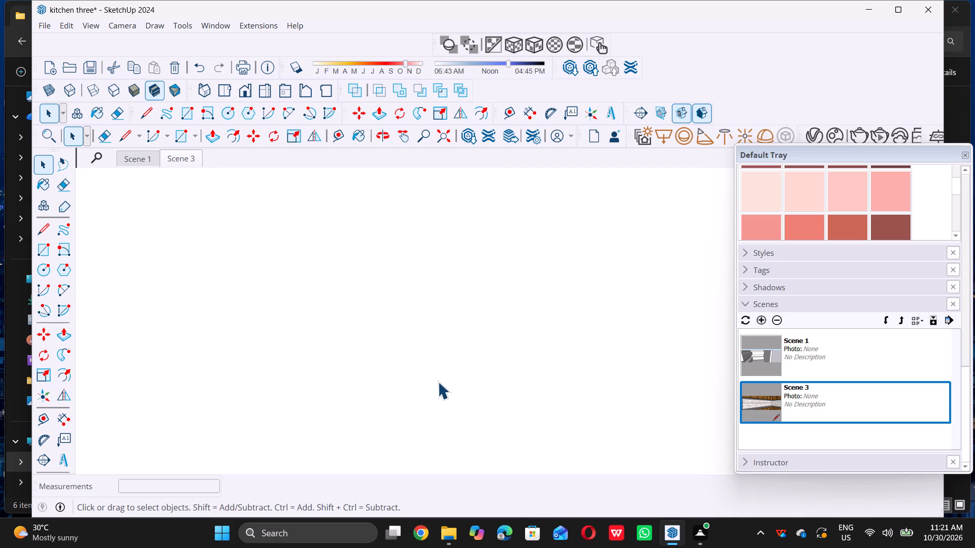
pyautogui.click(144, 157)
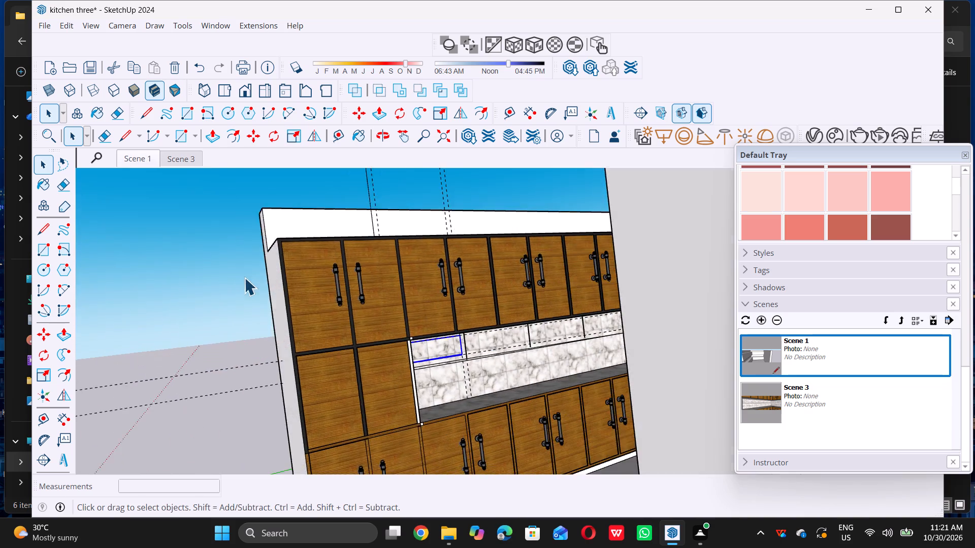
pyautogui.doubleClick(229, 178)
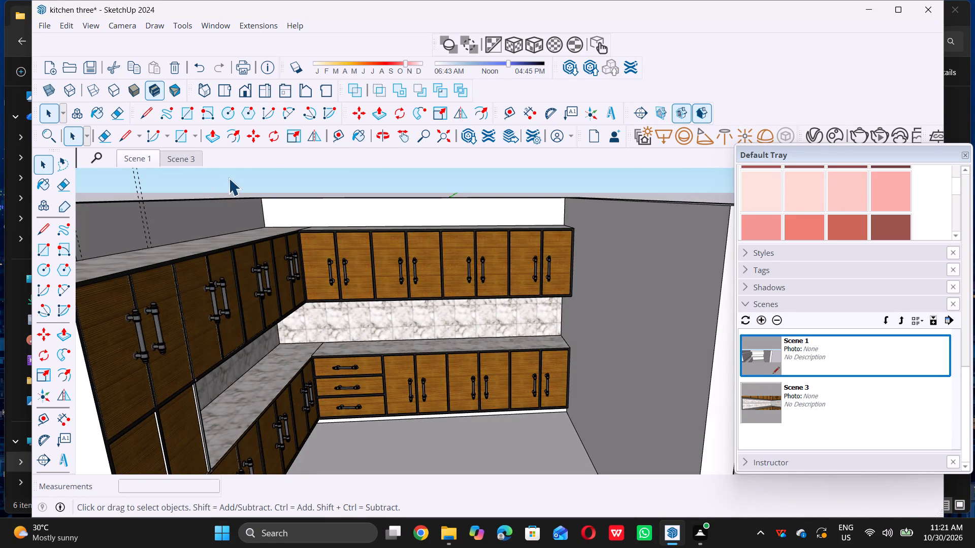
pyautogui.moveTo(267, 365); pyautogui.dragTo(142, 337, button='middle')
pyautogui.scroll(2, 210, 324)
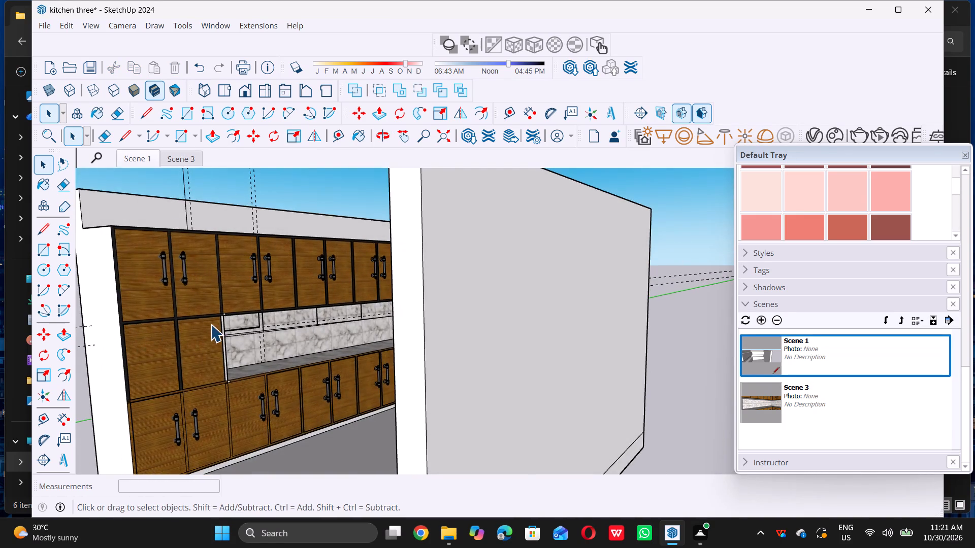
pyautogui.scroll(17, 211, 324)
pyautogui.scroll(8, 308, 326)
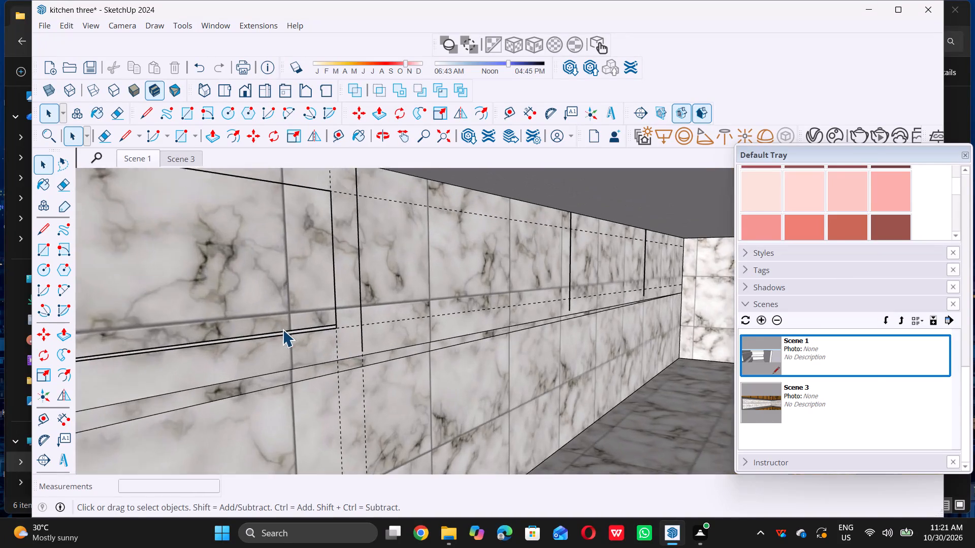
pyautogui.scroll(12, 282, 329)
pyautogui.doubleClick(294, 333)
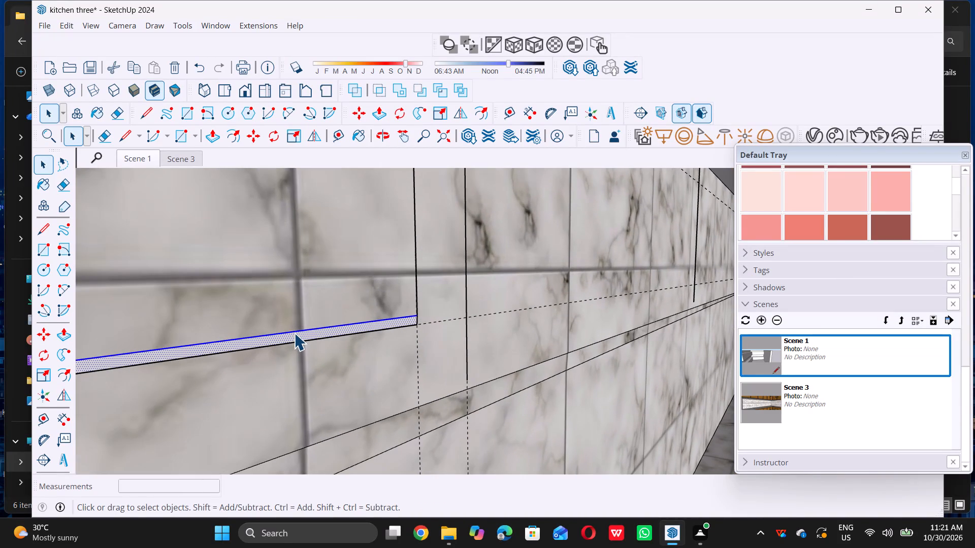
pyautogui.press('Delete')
# Try to select the face inside the end panel's inset rectangle on the upper backsplash.
pyautogui.scroll(-20, 295, 332)
pyautogui.scroll(-1, 295, 332)
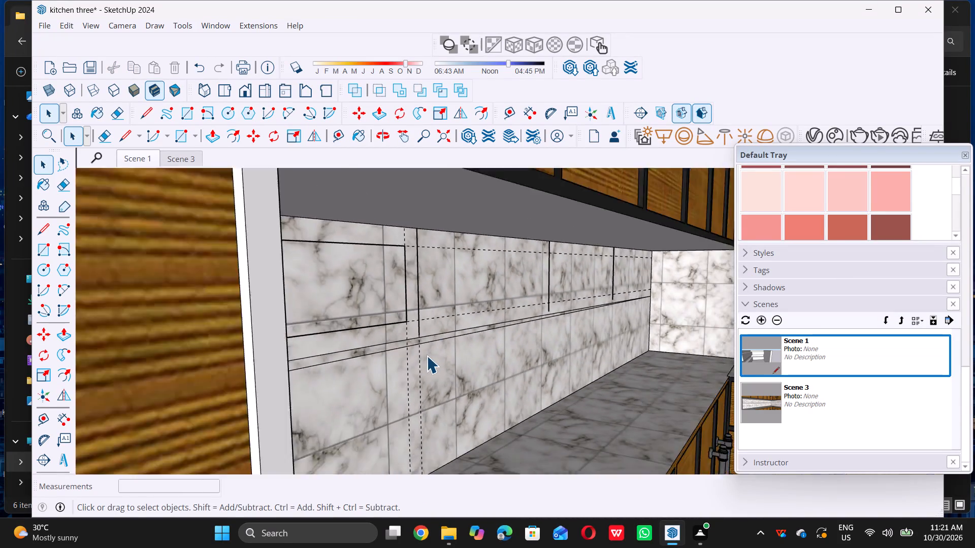
pyautogui.moveTo(421, 351); pyautogui.dragTo(307, 334, button='middle')
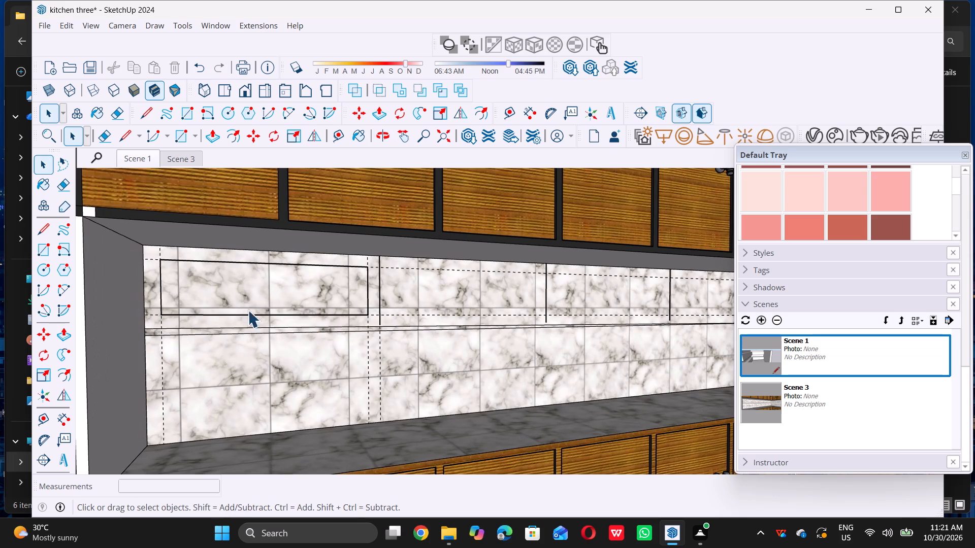
pyautogui.scroll(3, 219, 277)
pyautogui.click(217, 284)
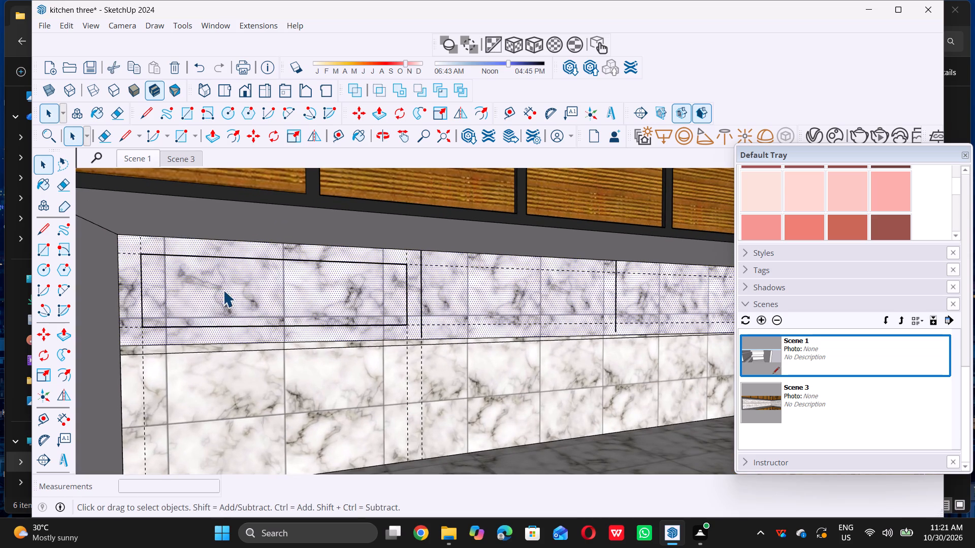
# Undo the sliver deletion, the end panel's inset outline, and all of its guides except the upper horizontal one.
pyautogui.hotkey('ctrl', 'z')
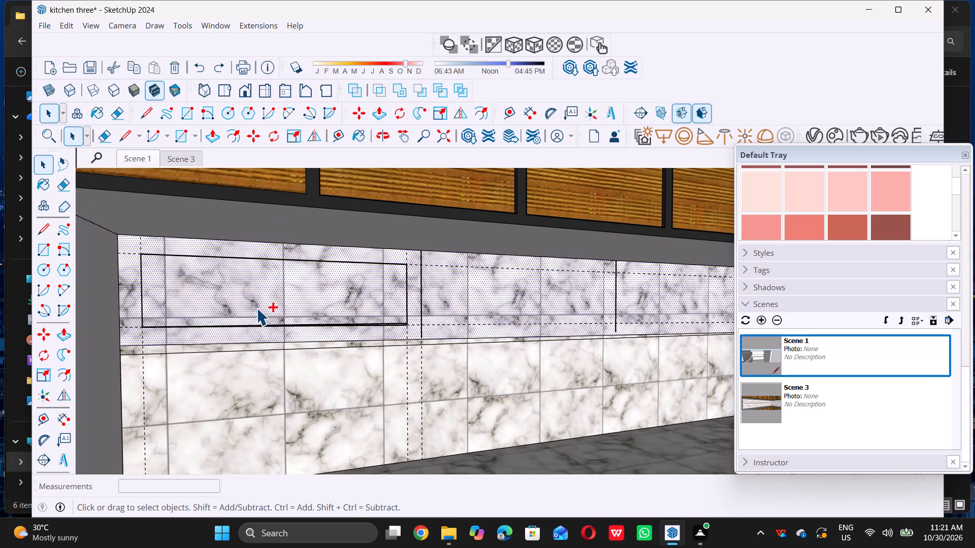
pyautogui.hotkey('ctrl', 'z')
pyautogui.hotkey('ctrl', 'z')
pyautogui.hotkey('ctrl', 'z')
pyautogui.hotkey('ctrl', 'z')
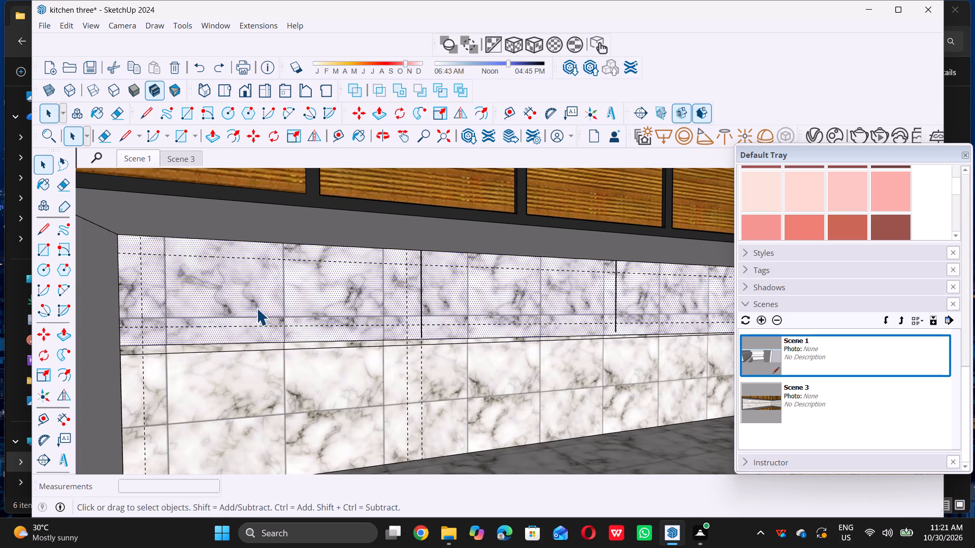
pyautogui.hotkey('ctrl', 'z')
pyautogui.press('z')
pyautogui.write('zz')
pyautogui.hotkey('ctrl', 'z')
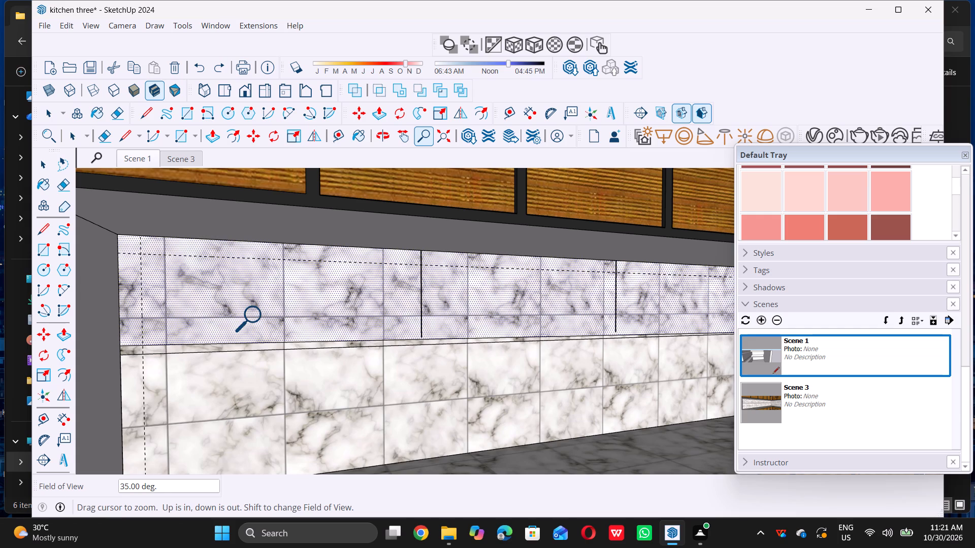
pyautogui.hotkey('ctrl', 'z')
pyautogui.hotkey('ctrl', 'z')
pyautogui.hotkey('ctrl', 'z')
pyautogui.hotkey('ctrl', 'z')
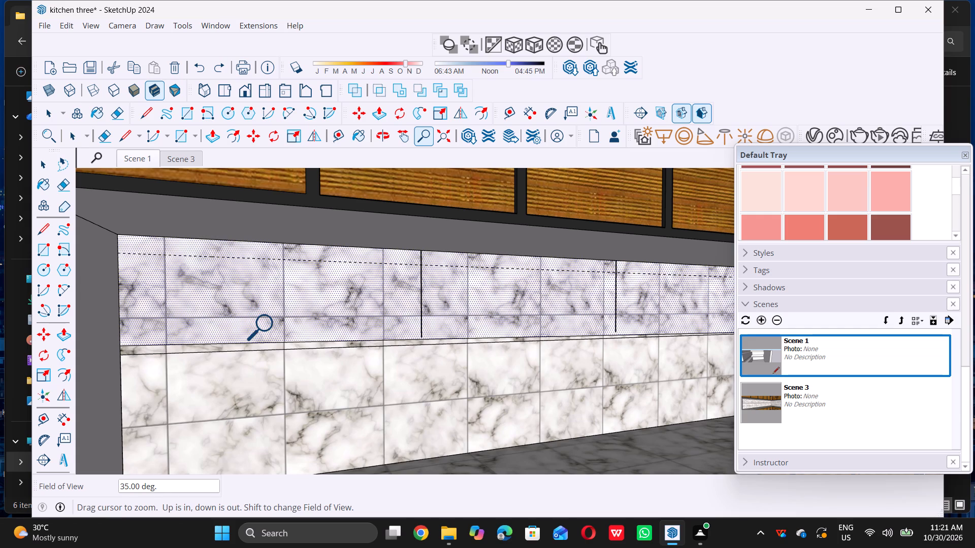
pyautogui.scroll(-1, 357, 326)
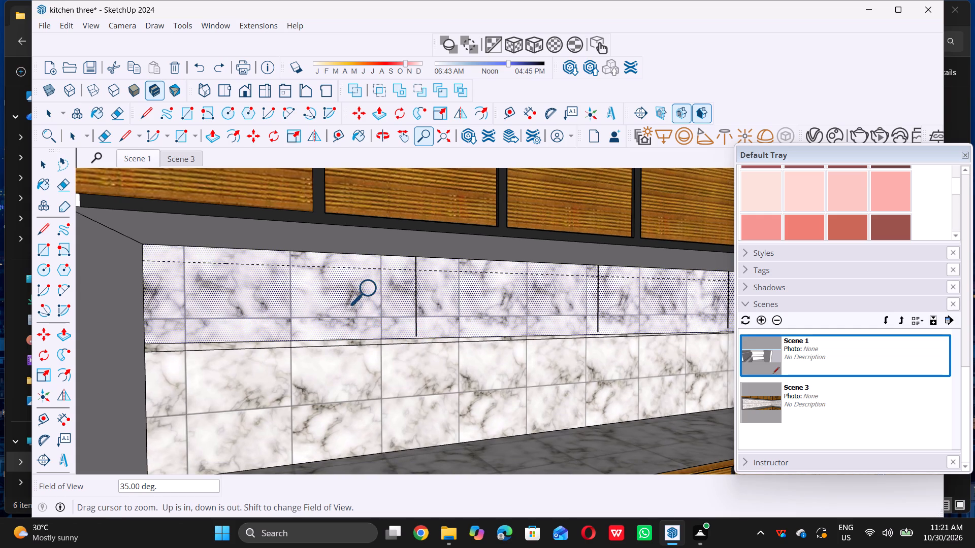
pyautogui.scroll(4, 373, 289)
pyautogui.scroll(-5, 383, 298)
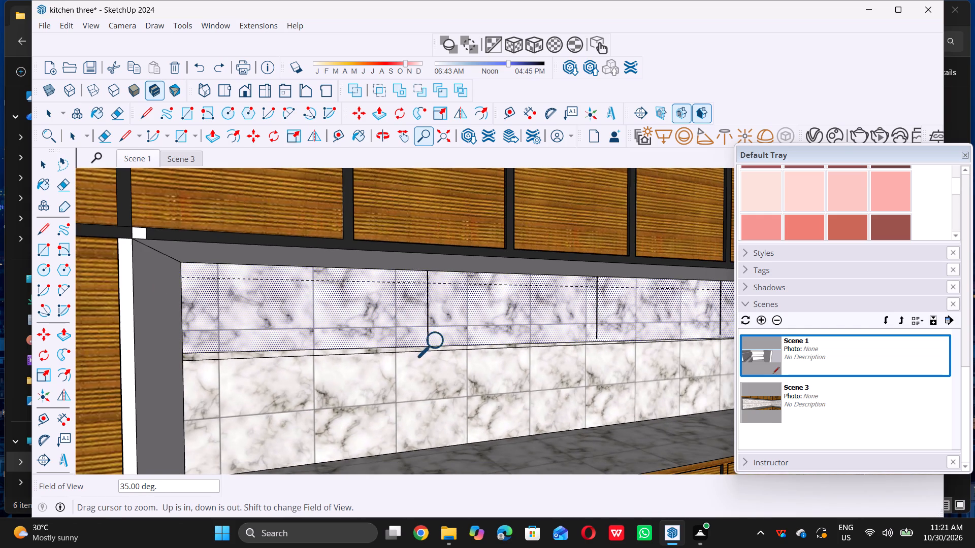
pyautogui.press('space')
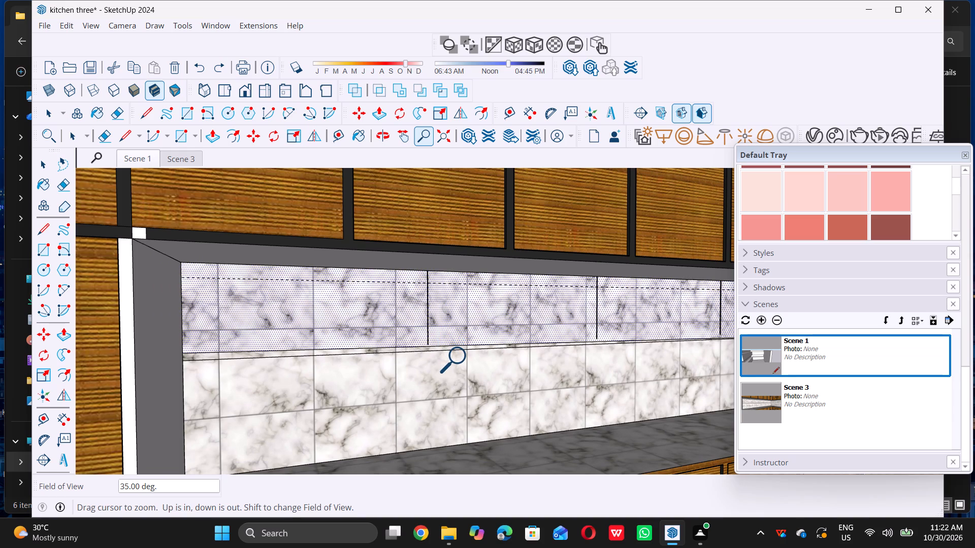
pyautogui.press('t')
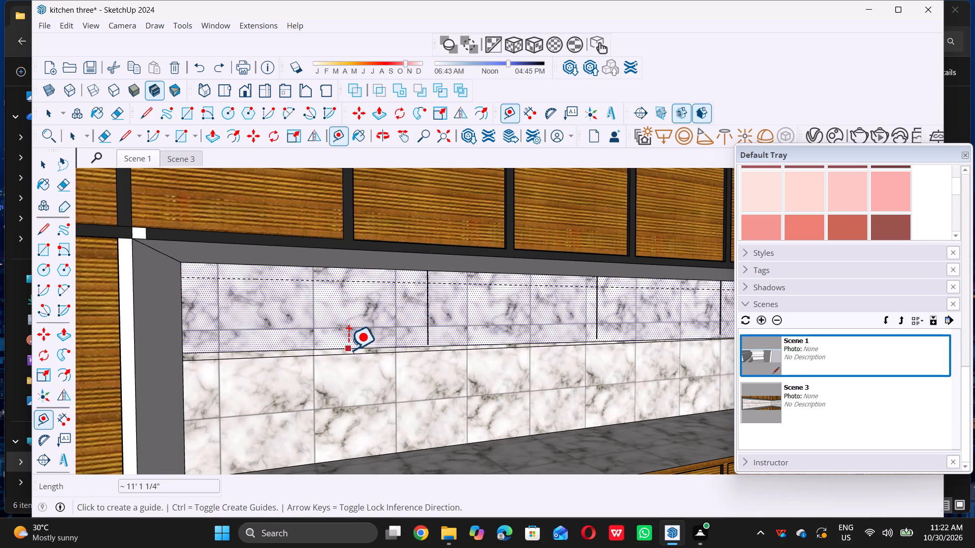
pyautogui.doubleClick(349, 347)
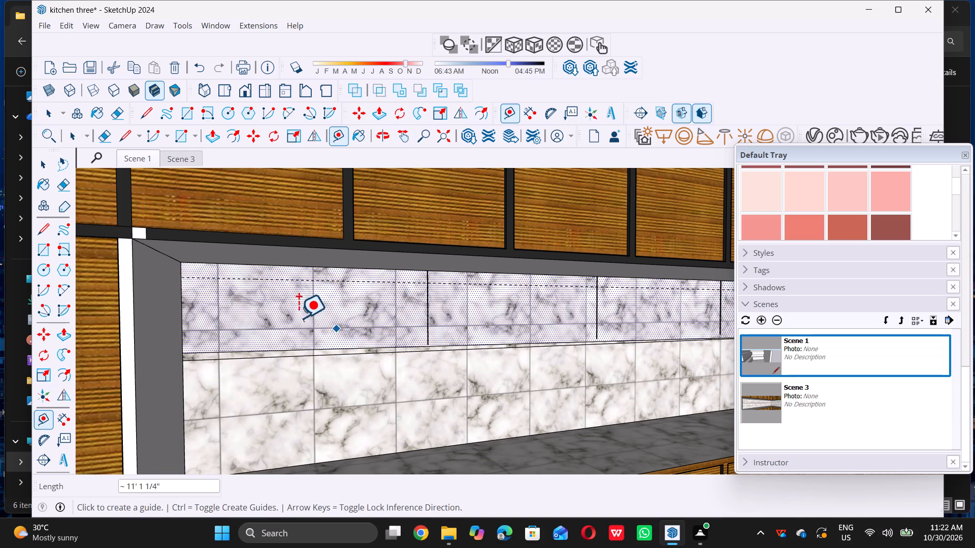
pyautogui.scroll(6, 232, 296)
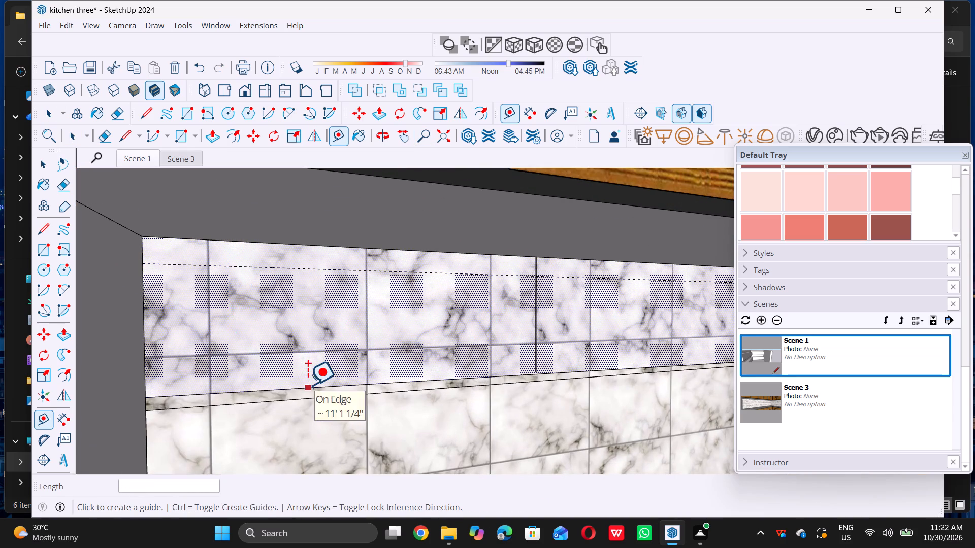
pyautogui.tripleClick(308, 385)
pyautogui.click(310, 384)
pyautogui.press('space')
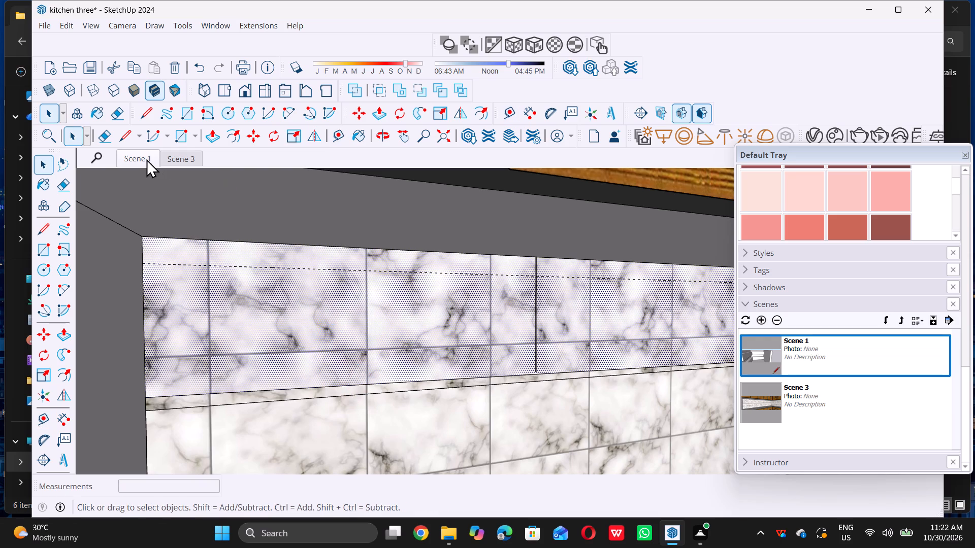
# Clear the selection, return to Scene 3, and place a vertical guide 2" in from the upper backsplash's outer end edge.
pyautogui.tripleClick(145, 159)
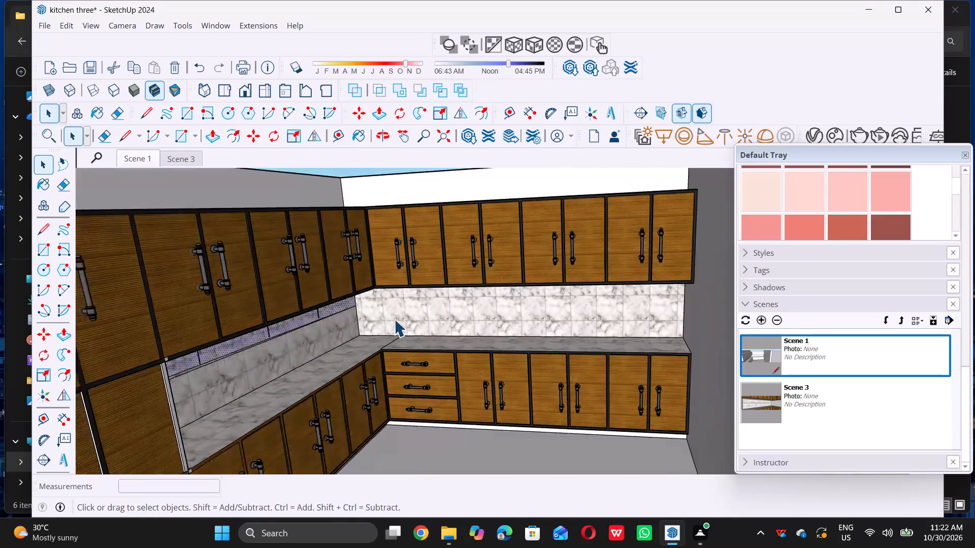
pyautogui.scroll(-1, 394, 319)
pyautogui.tripleClick(505, 179)
pyautogui.click(505, 179)
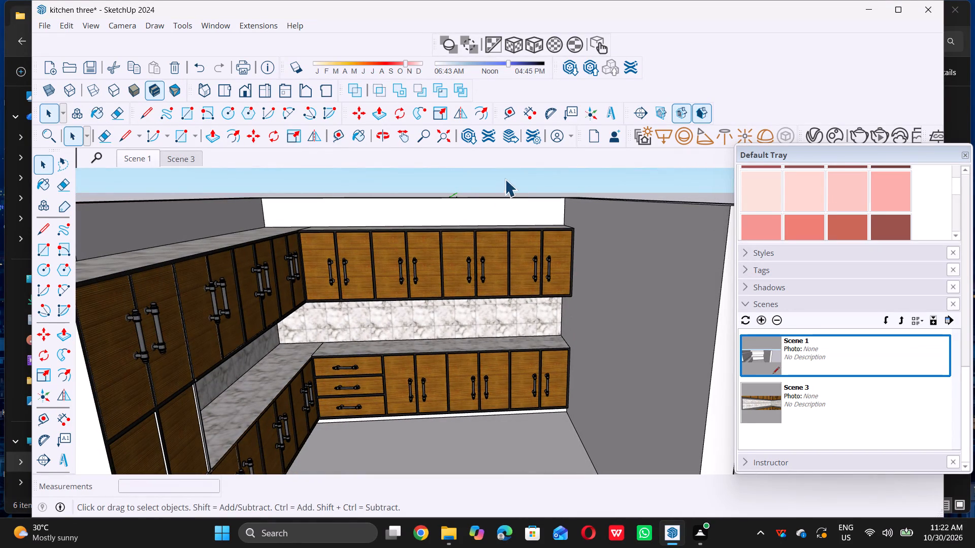
pyautogui.scroll(-5, 472, 325)
pyautogui.moveTo(446, 351); pyautogui.dragTo(296, 327, button='middle')
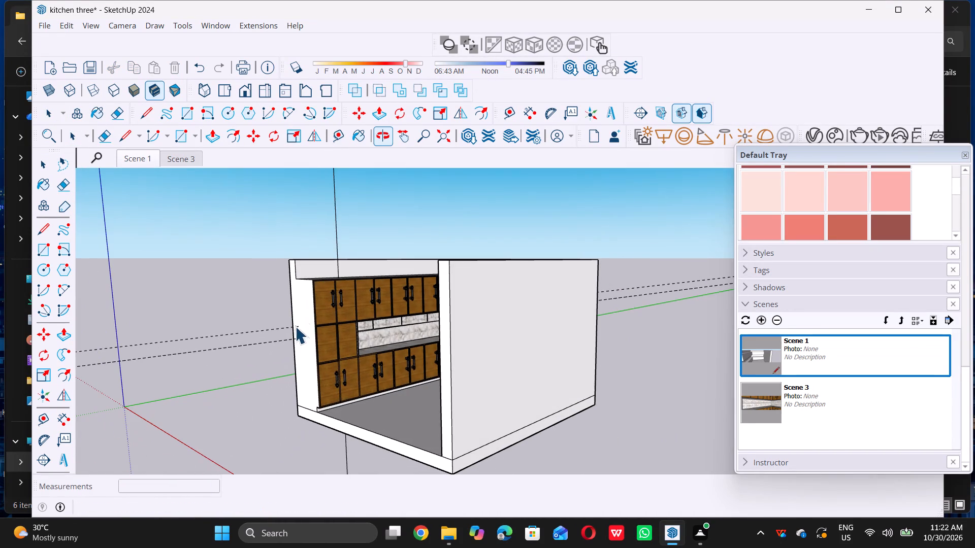
pyautogui.doubleClick(181, 158)
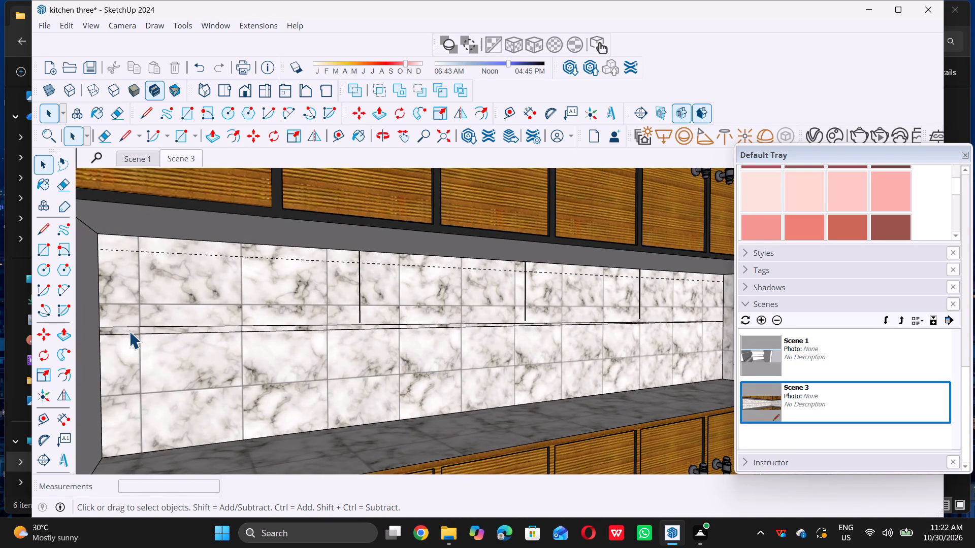
pyautogui.press('t')
pyautogui.tripleClick(99, 289)
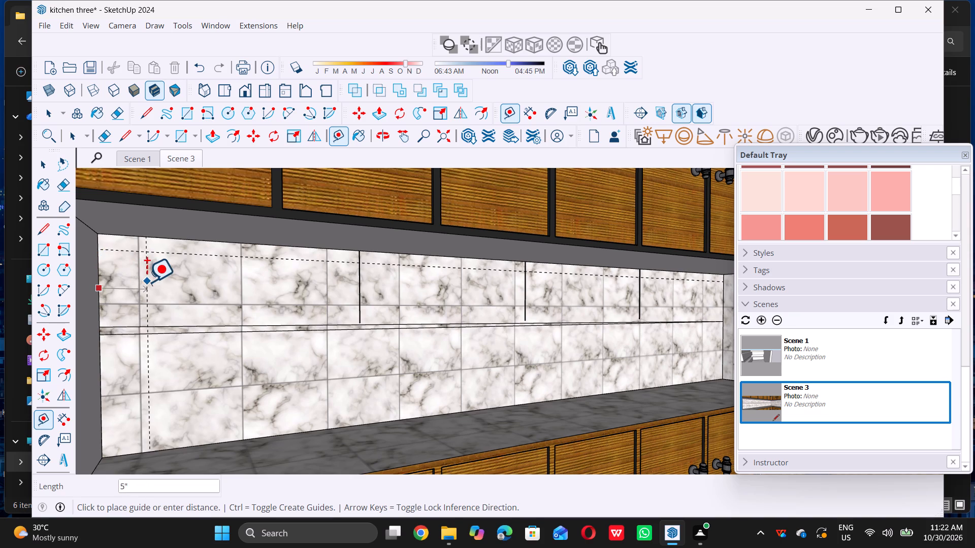
pyautogui.press('2')
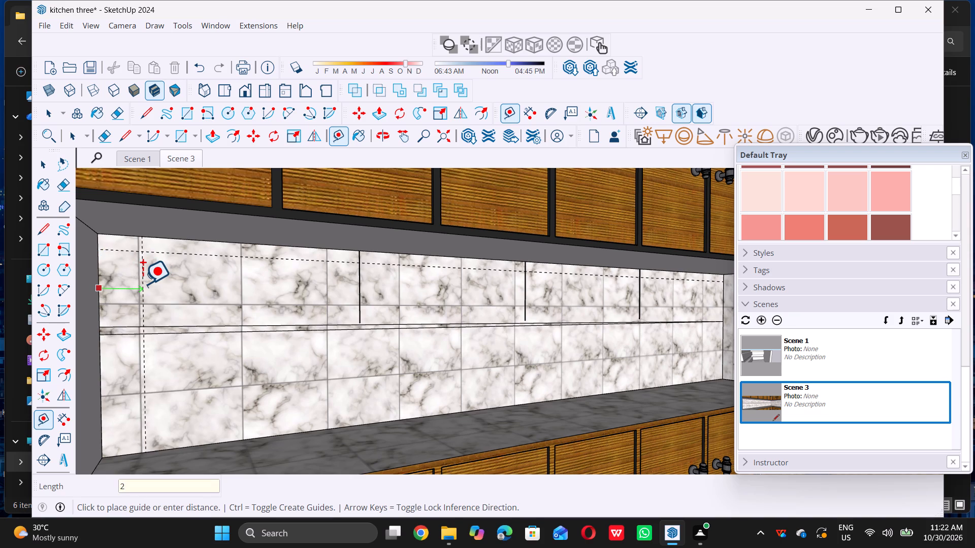
pyautogui.hotkey('shift', '"')
pyautogui.press('Return')
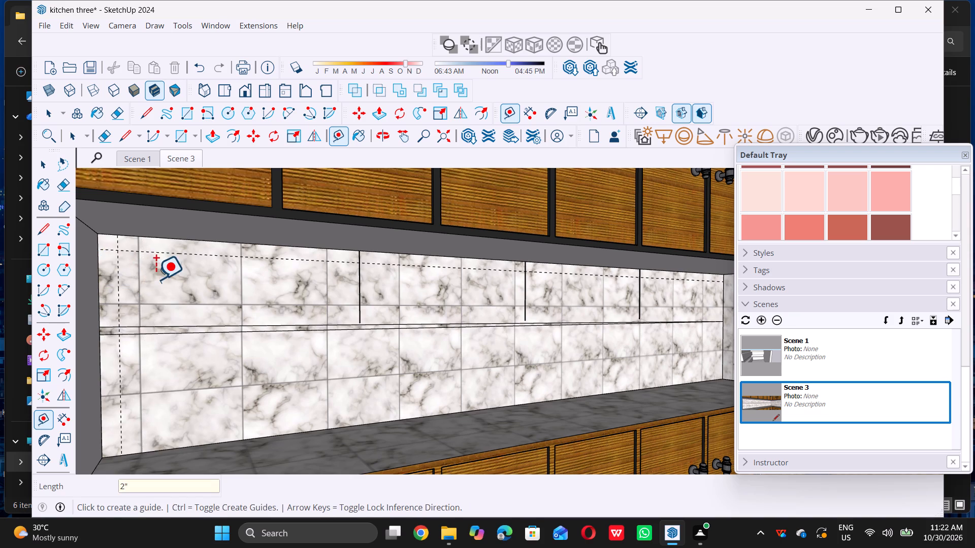
# Place a horizontal guide 2" above the line along the bottom of the upper backsplash panels.
pyautogui.scroll(5, 194, 307)
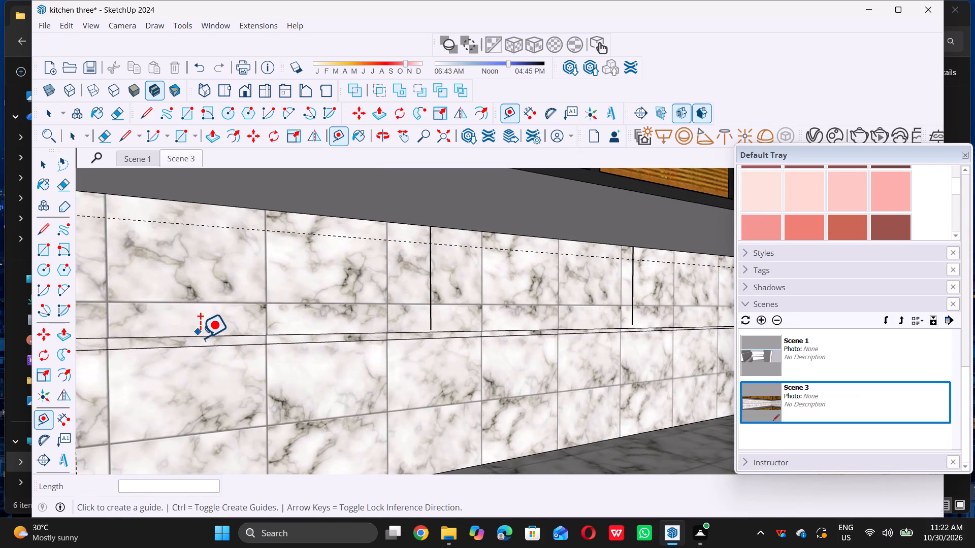
pyautogui.click(200, 337)
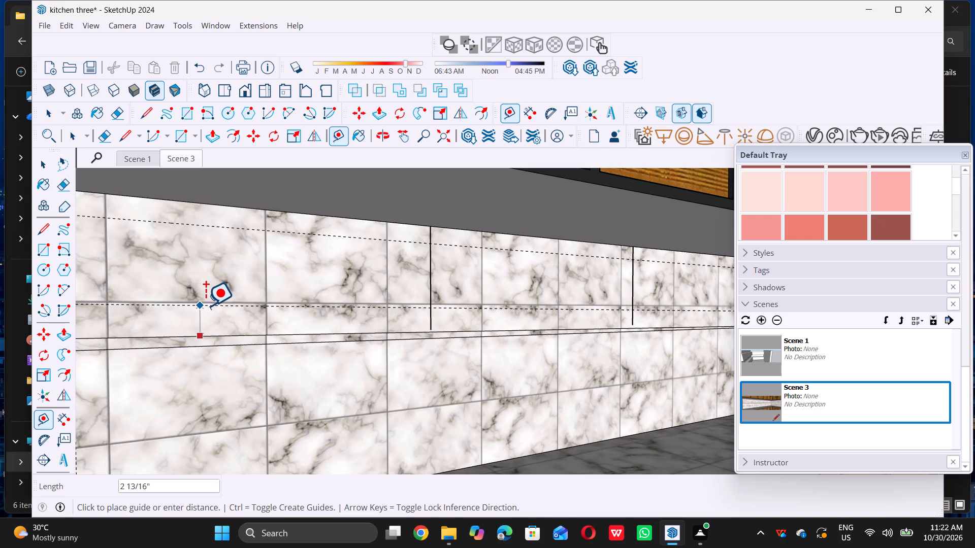
pyautogui.press('2')
pyautogui.hotkey('shift', '"')
pyautogui.press('Return')
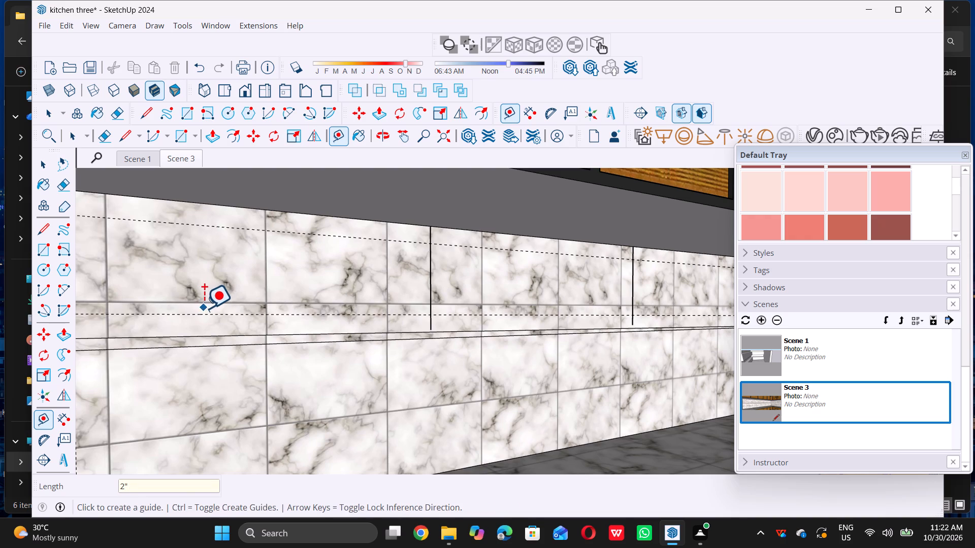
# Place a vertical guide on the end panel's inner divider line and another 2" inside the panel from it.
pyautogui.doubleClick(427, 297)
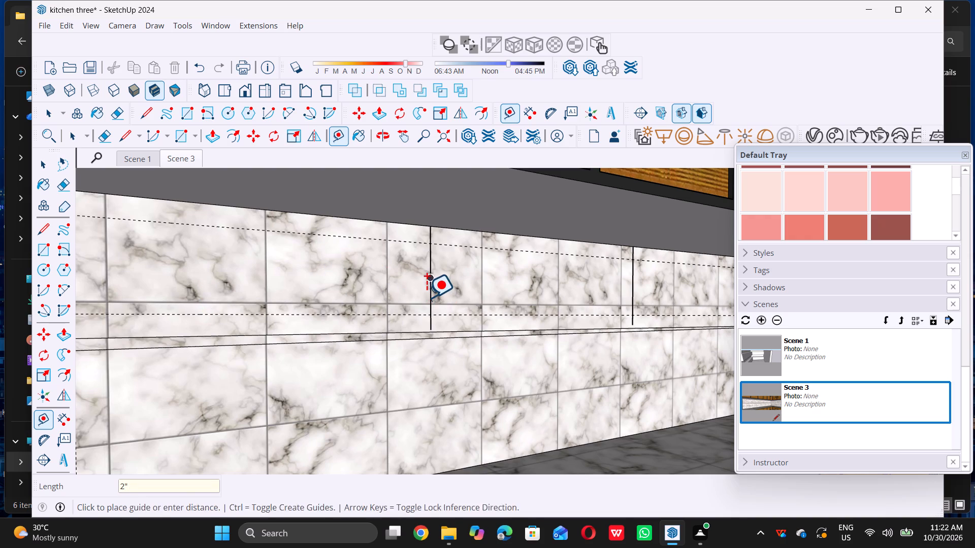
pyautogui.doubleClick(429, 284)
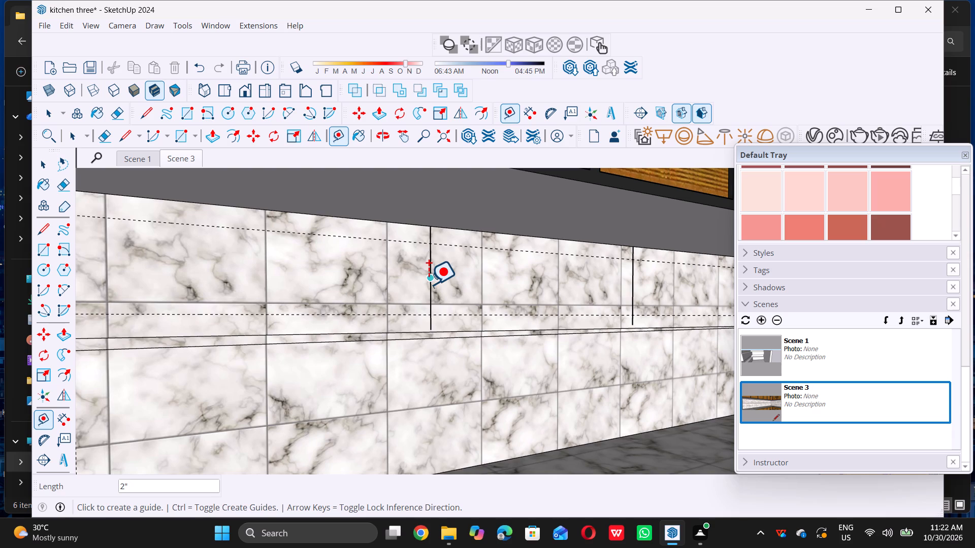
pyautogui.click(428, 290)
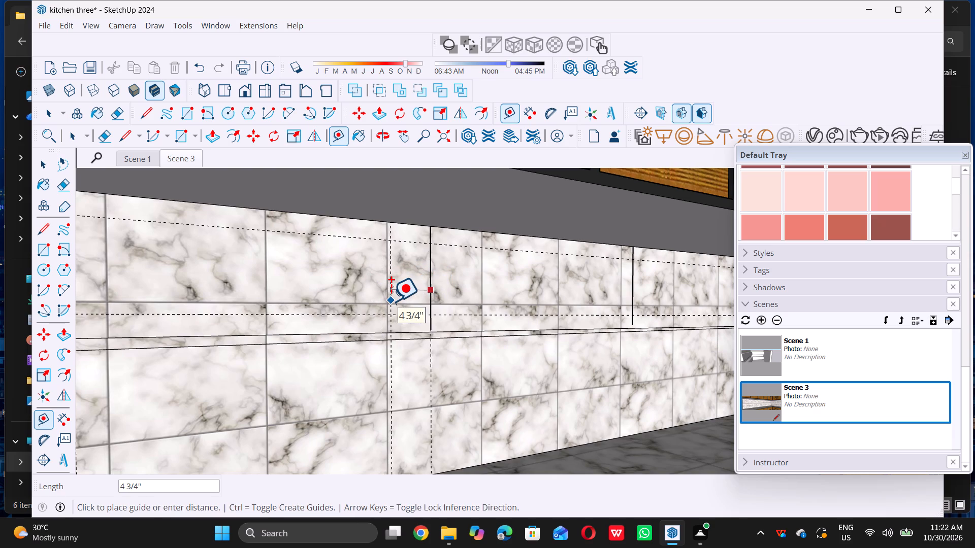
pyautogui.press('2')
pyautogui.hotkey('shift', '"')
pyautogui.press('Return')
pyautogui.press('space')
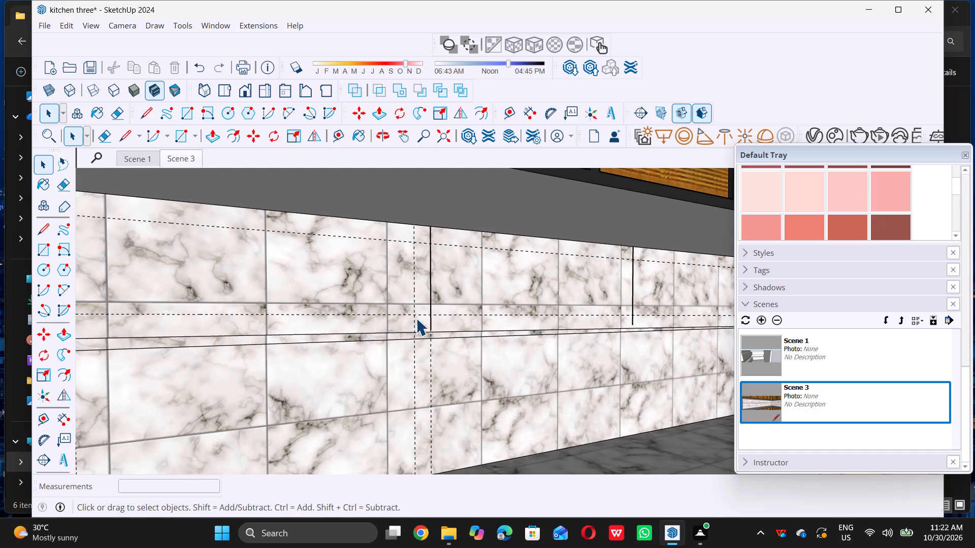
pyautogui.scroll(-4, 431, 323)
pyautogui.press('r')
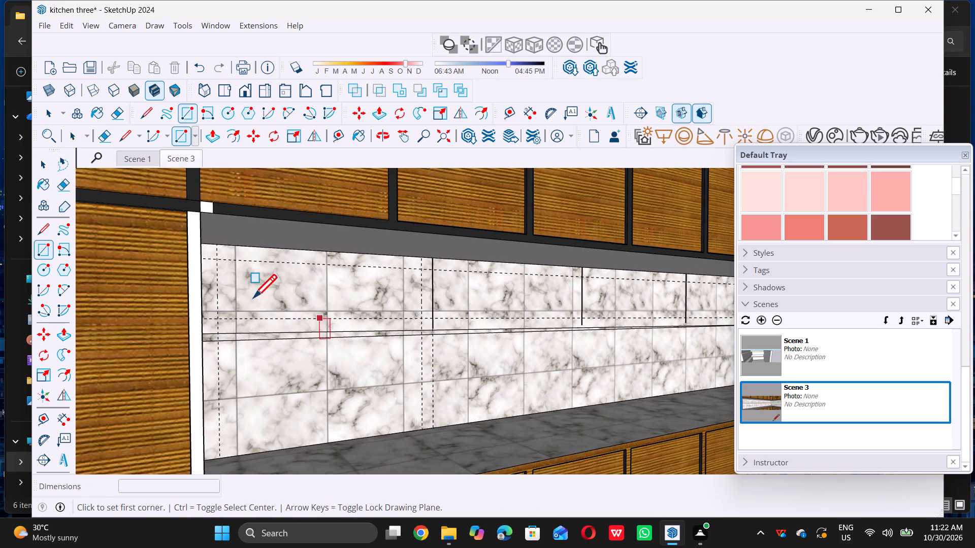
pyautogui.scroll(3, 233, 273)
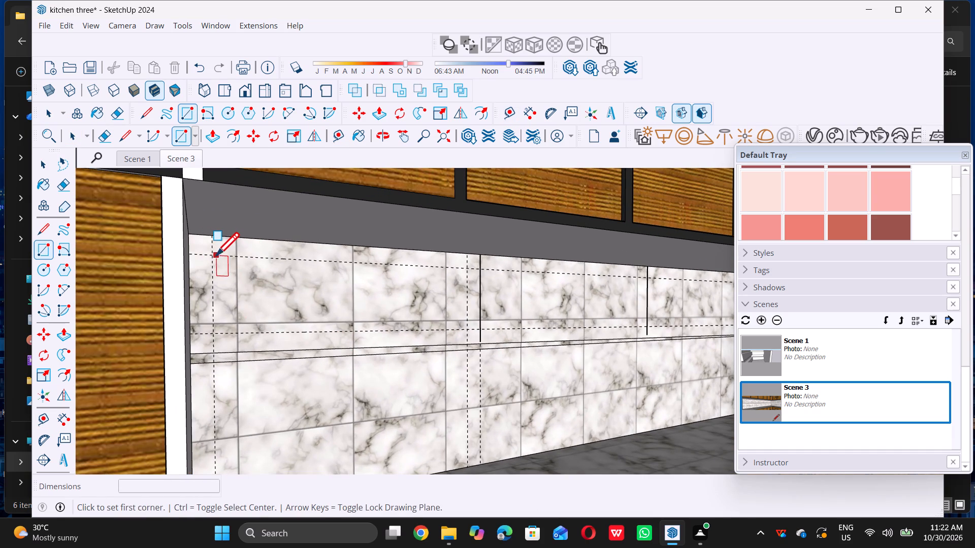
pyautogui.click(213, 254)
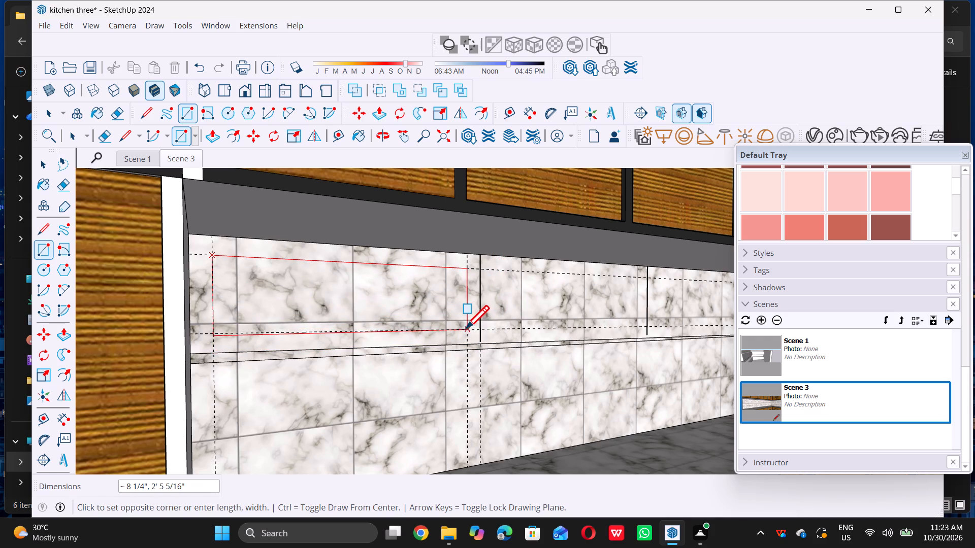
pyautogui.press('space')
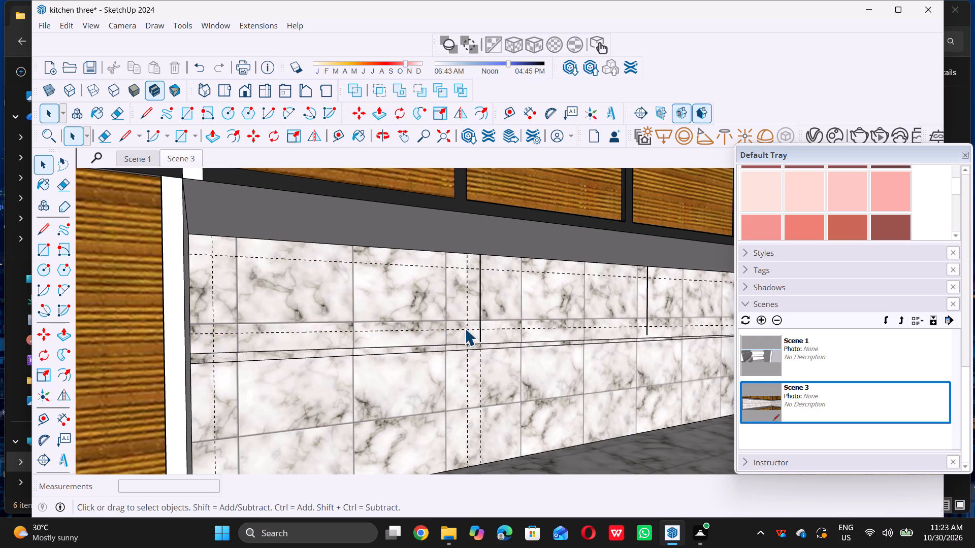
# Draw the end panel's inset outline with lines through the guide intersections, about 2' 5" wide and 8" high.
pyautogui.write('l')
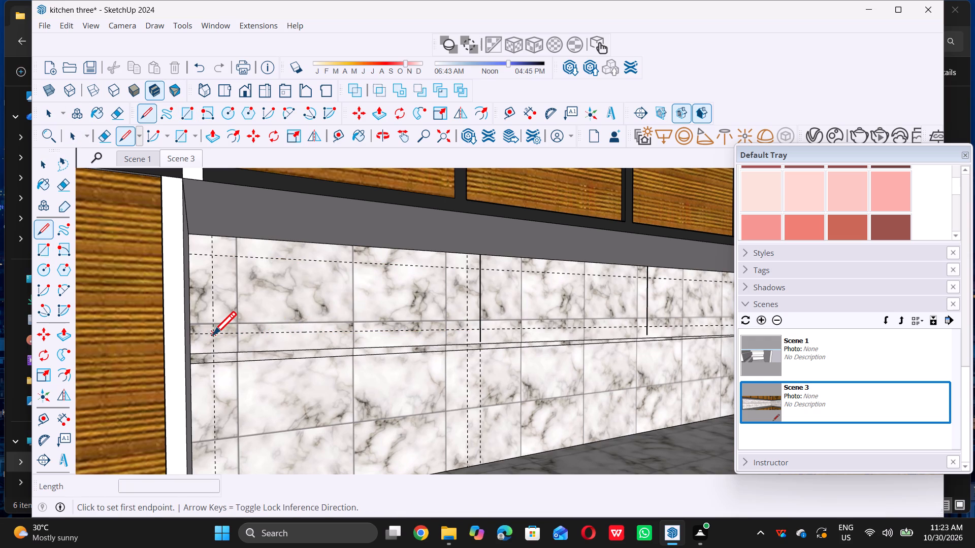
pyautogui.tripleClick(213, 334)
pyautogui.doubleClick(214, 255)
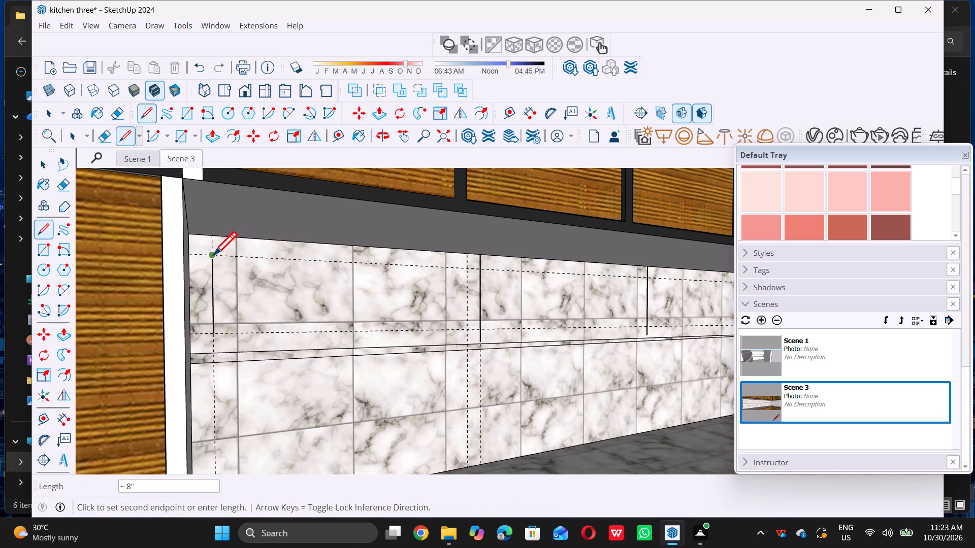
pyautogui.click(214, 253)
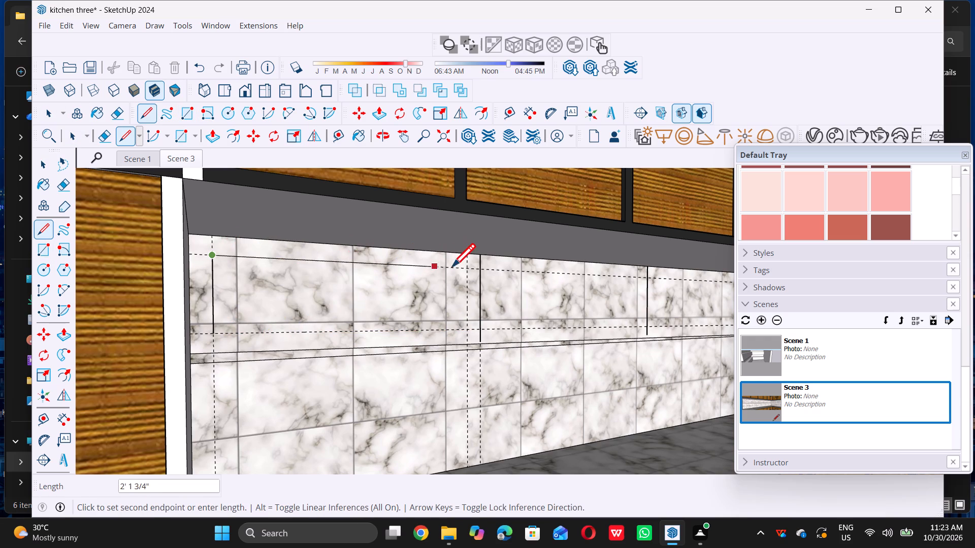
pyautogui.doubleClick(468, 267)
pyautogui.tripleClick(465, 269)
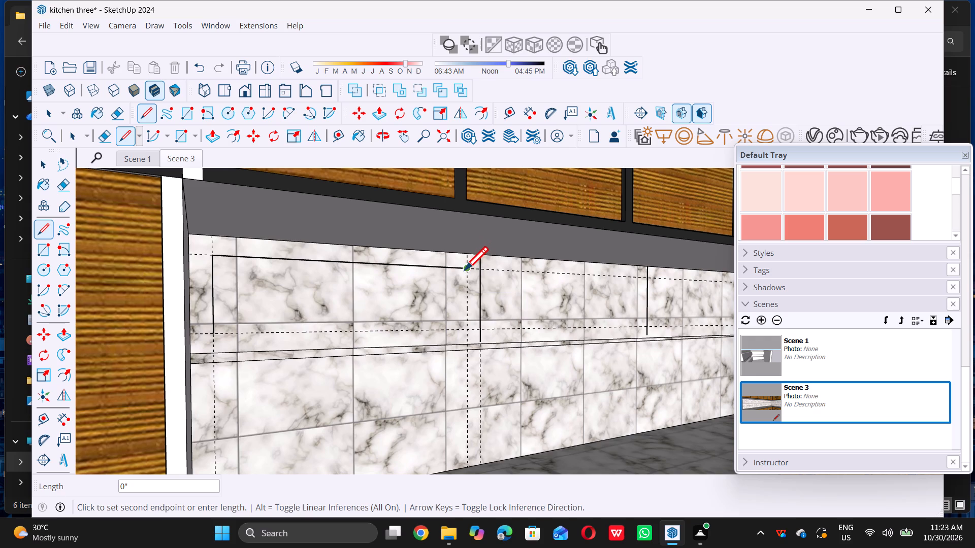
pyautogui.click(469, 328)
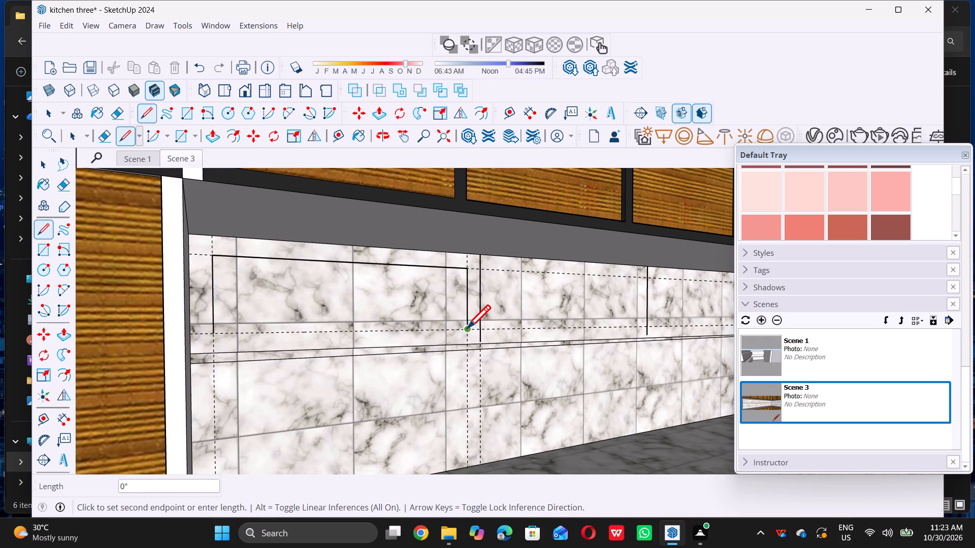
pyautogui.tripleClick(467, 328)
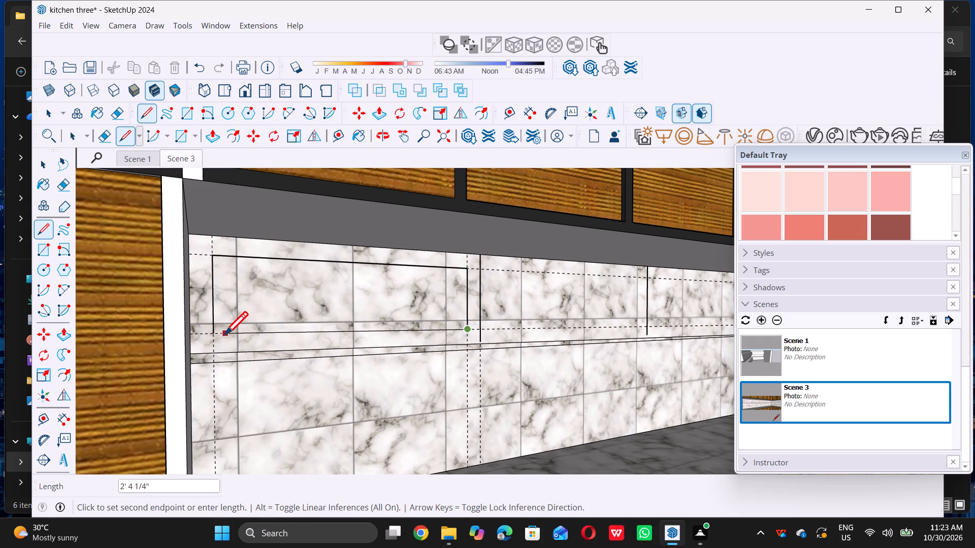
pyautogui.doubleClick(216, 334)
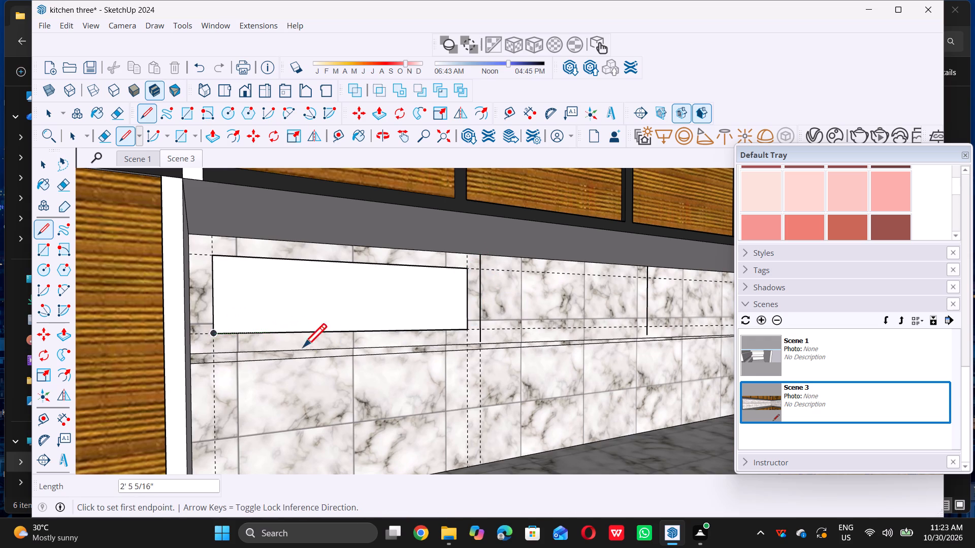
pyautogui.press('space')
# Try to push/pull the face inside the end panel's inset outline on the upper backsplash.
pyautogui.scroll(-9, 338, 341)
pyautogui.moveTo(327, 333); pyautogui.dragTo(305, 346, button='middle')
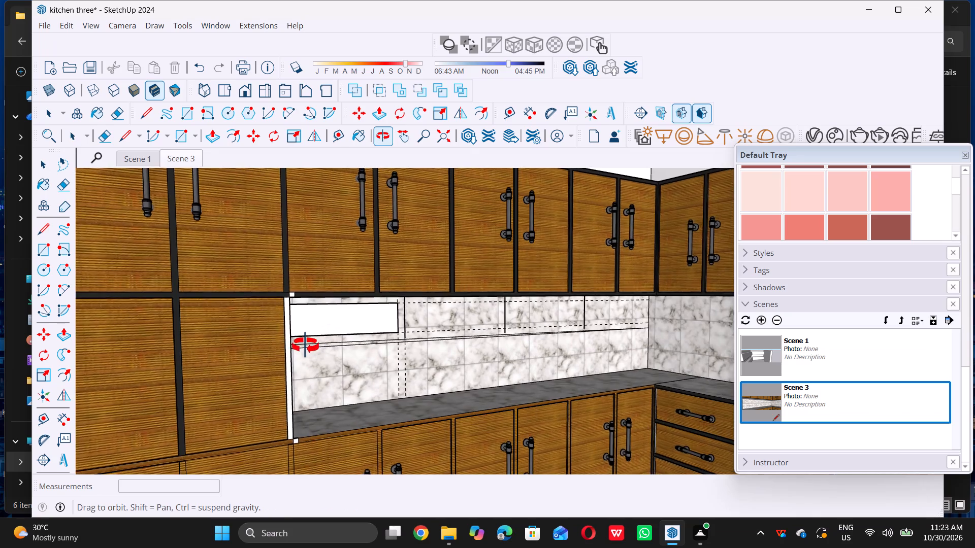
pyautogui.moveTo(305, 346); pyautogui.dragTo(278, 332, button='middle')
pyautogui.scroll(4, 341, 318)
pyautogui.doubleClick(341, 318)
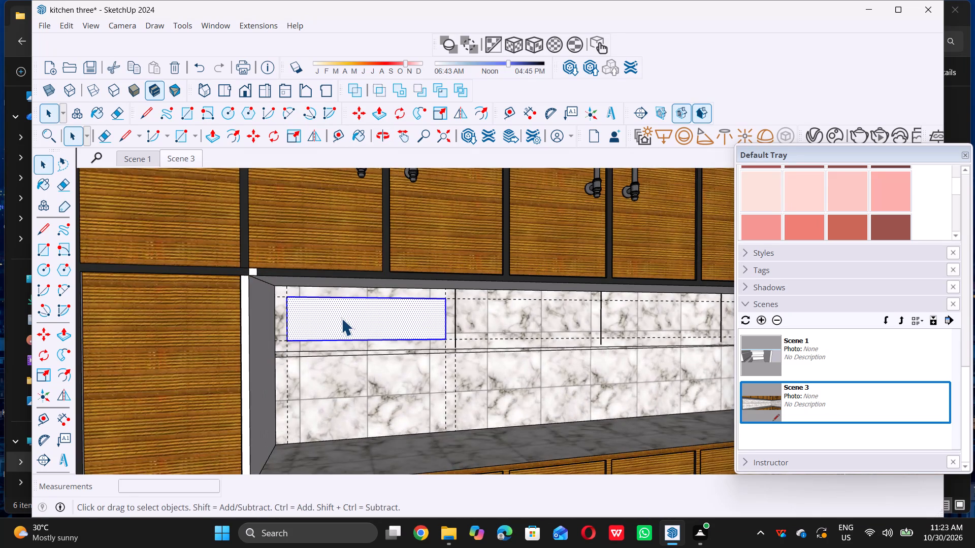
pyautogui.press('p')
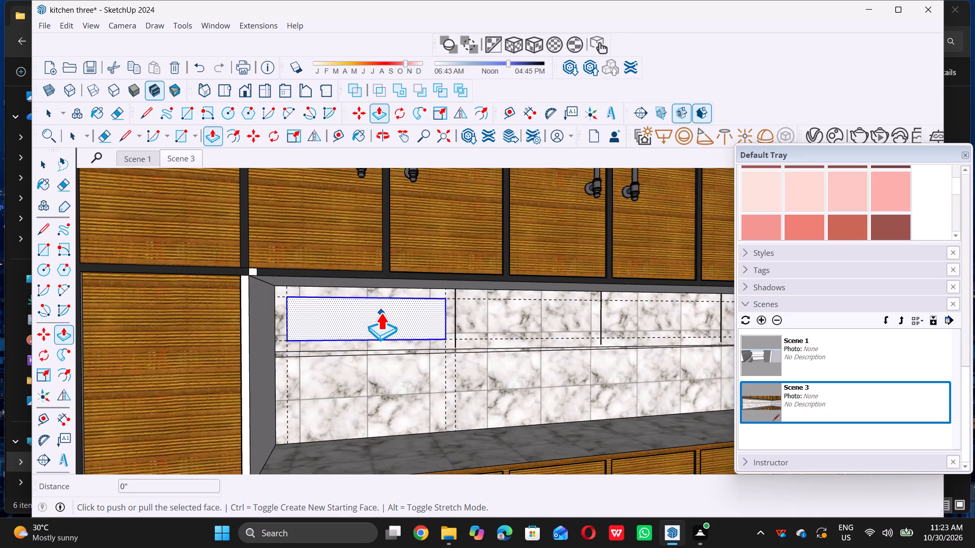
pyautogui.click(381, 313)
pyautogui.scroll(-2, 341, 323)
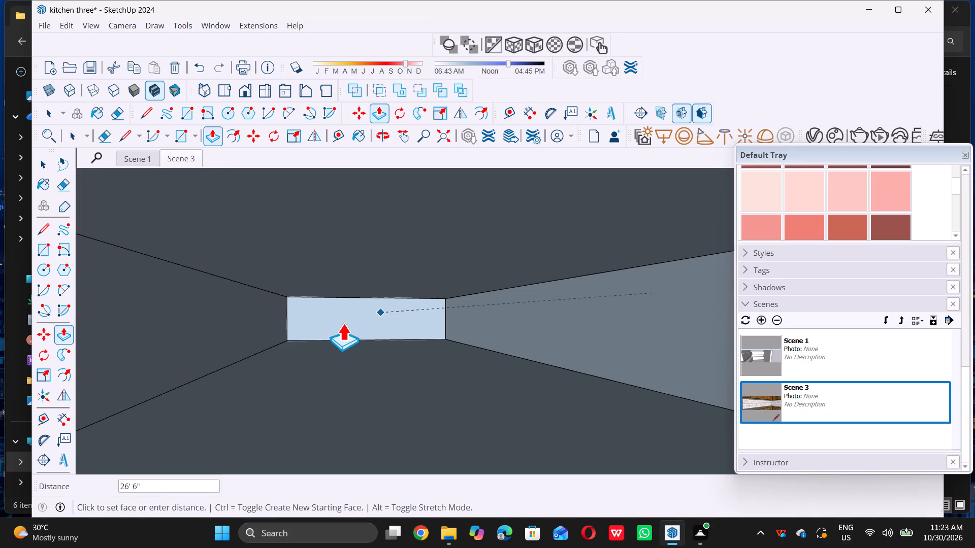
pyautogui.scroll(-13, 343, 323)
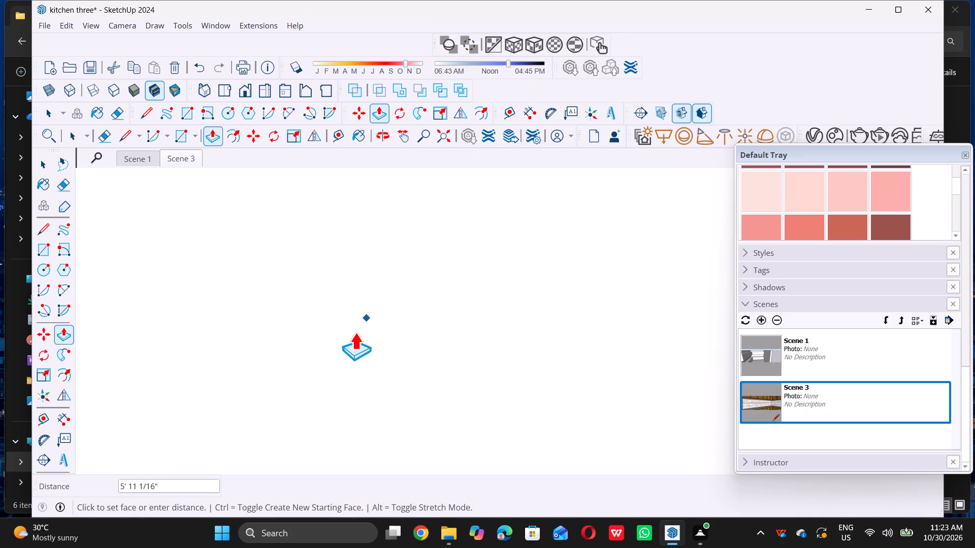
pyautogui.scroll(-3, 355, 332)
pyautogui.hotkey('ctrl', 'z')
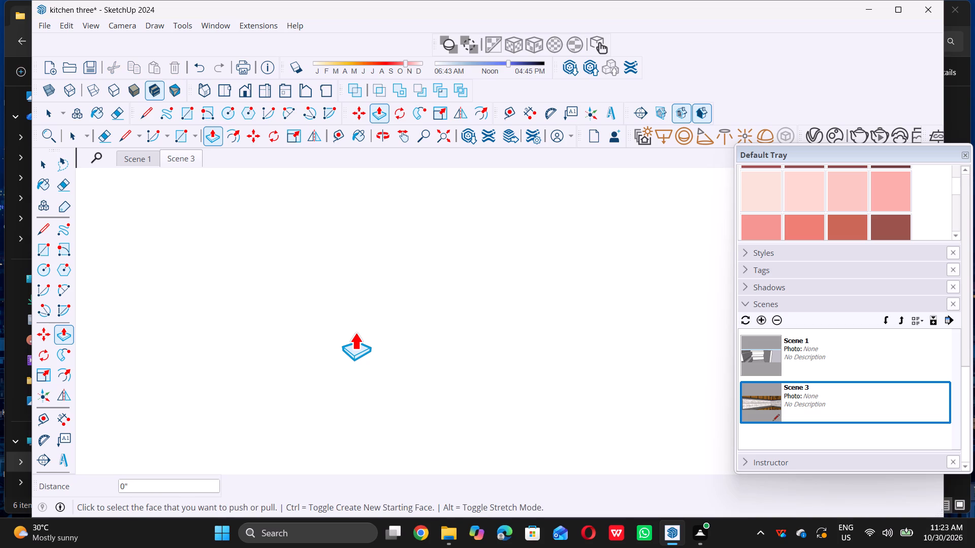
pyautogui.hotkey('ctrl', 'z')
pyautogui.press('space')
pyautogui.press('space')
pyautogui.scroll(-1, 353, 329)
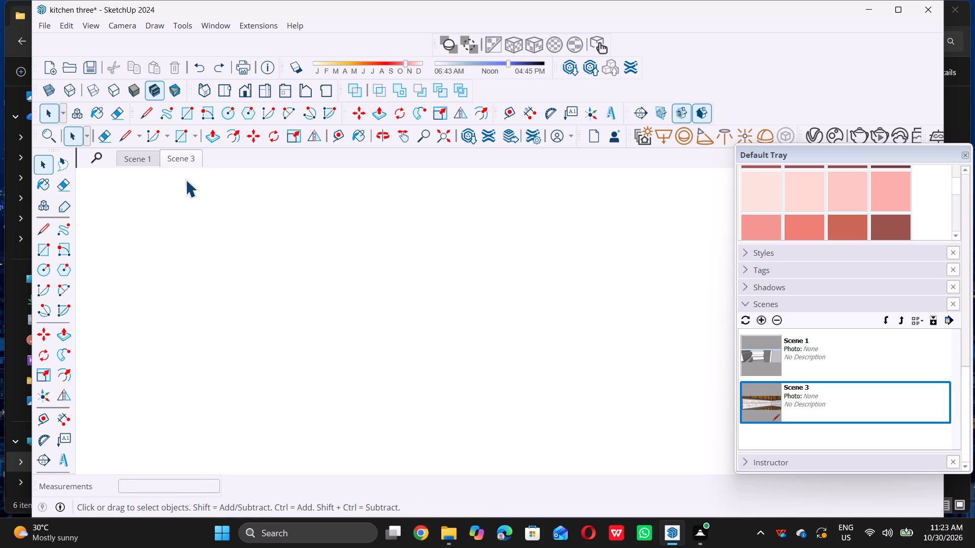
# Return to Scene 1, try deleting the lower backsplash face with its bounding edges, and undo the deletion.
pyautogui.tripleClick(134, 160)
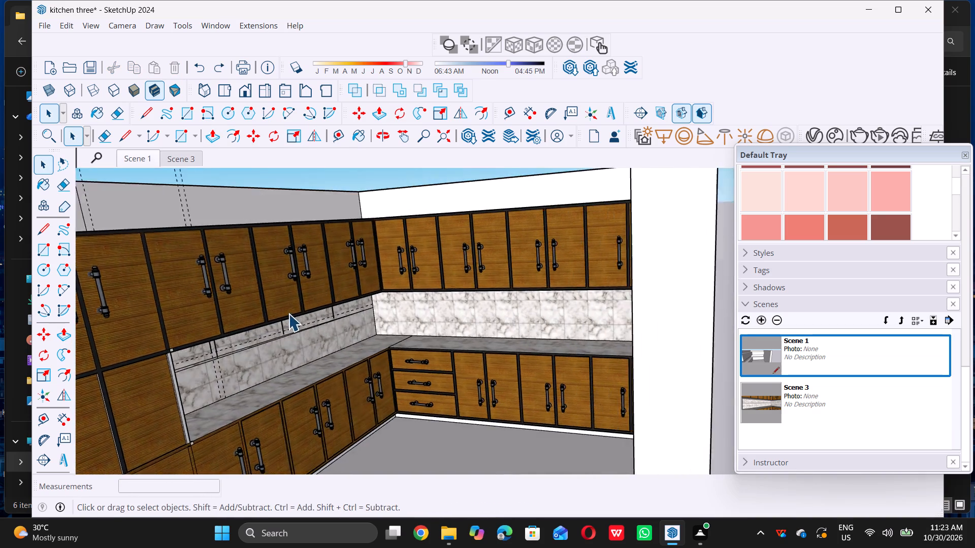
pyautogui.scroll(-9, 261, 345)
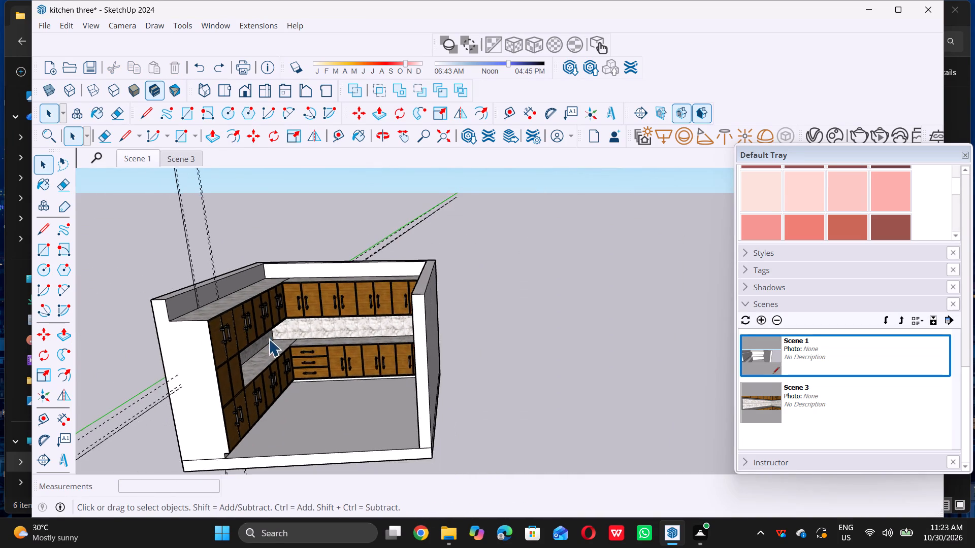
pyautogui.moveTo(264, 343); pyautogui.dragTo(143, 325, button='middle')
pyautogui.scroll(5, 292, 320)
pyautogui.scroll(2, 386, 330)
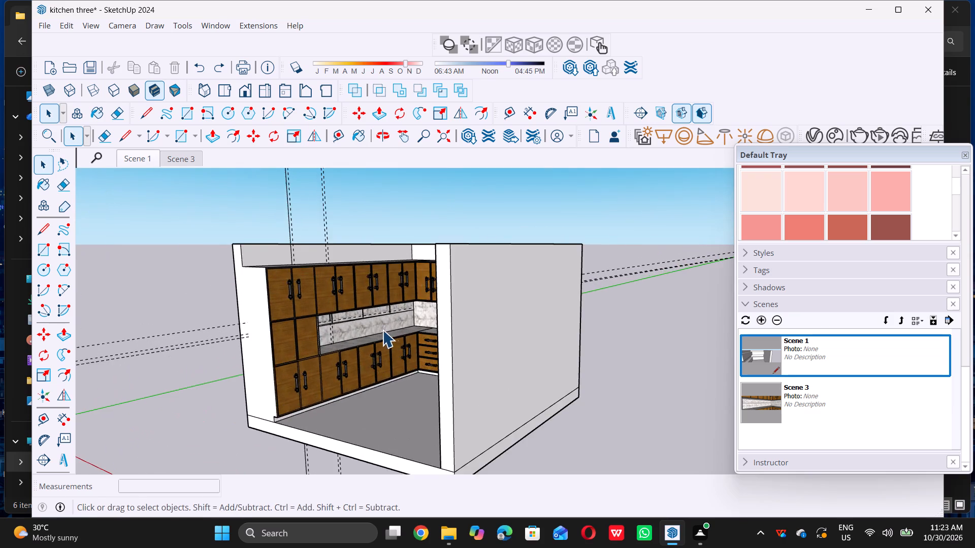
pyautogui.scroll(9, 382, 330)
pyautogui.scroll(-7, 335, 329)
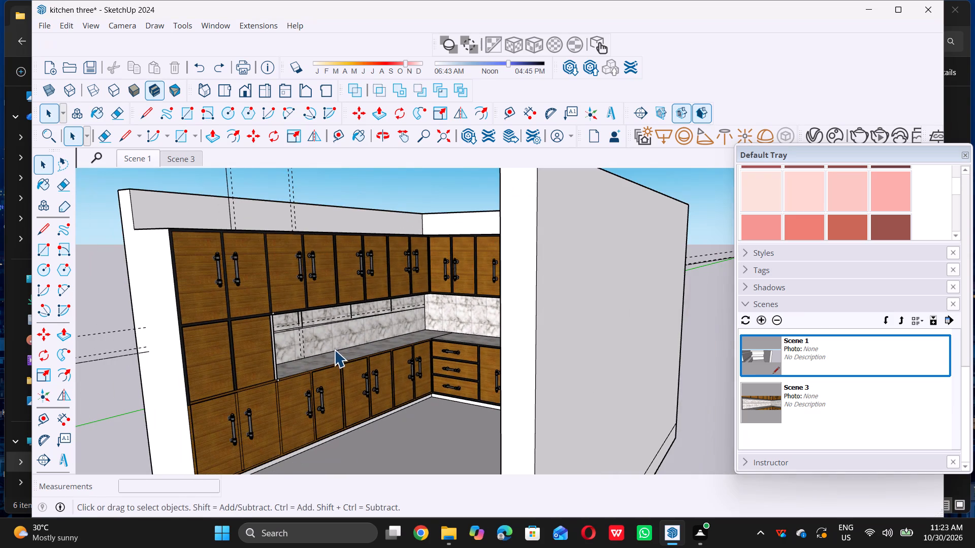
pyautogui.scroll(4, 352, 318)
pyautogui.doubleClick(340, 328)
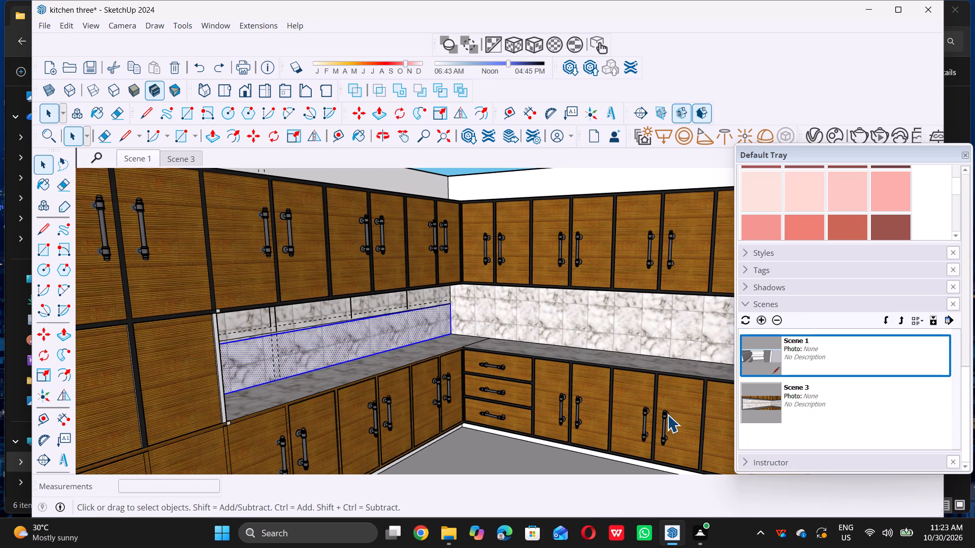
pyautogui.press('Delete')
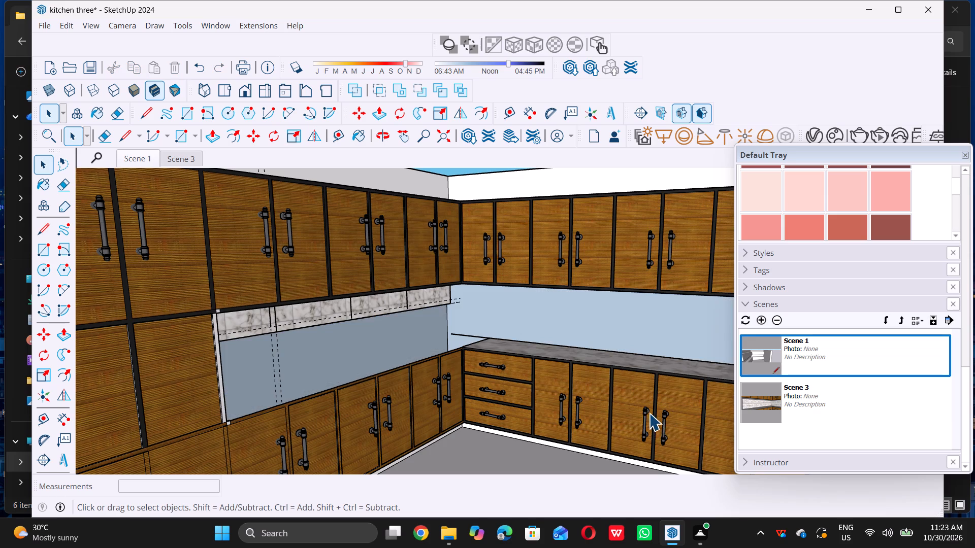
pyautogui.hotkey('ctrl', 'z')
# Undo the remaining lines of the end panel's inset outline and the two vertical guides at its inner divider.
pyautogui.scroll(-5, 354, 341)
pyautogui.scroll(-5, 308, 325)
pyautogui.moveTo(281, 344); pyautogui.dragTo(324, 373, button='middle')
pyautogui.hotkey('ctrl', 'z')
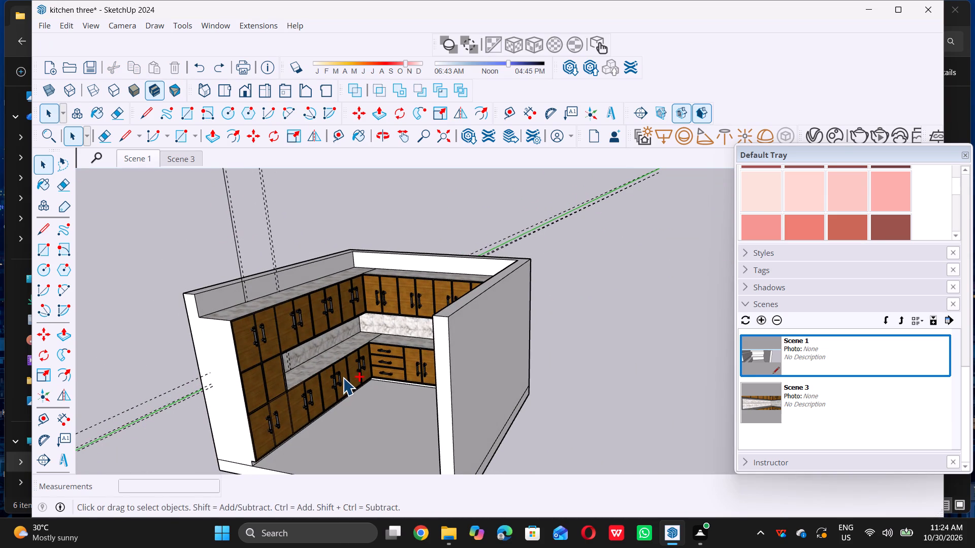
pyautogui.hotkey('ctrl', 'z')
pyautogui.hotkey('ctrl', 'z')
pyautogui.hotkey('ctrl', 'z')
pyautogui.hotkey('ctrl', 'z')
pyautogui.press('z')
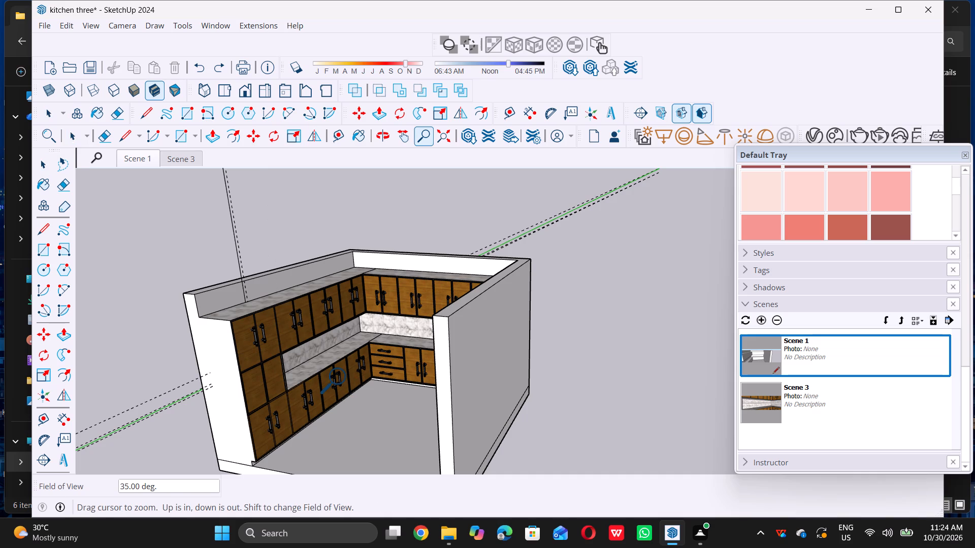
# Undo the remaining inset guides around the upper backsplash panels.
pyautogui.hotkey('ctrl', 'z')
pyautogui.hotkey('ctrl', 'z')
pyautogui.hotkey('ctrl', 'z')
pyautogui.hotkey('ctrl', 'z')
pyautogui.hotkey('ctrl', 'z')
pyautogui.hotkey('ctrl', 'z')
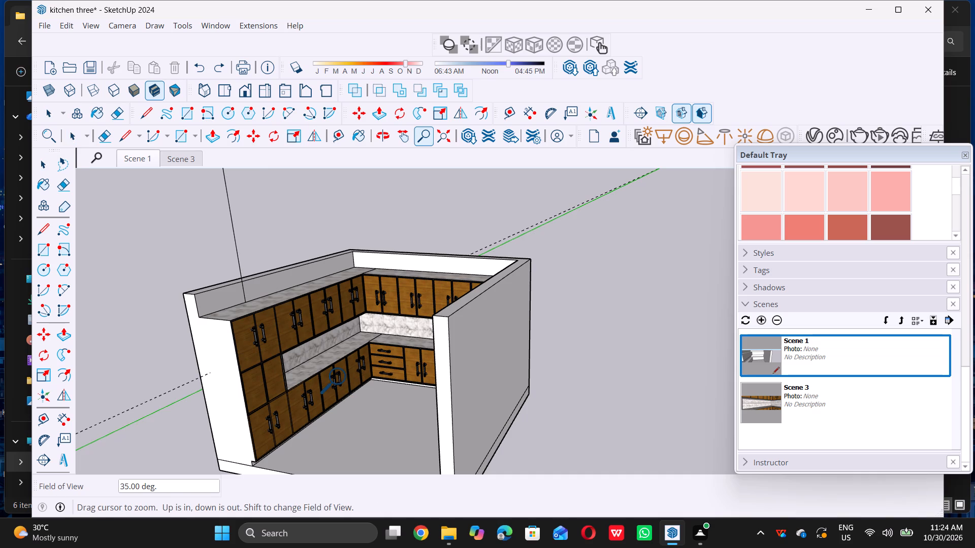
pyautogui.hotkey('ctrl', 'z')
pyautogui.hotkey('ctrl', 'z')
pyautogui.hotkey('ctrl', 'z')
pyautogui.hotkey('ctrl', 'z')
pyautogui.hotkey('ctrl', 'z')
pyautogui.hotkey('ctrl', 'z')
pyautogui.hotkey('ctrl', 'z')
pyautogui.write('zzzzzz')
pyautogui.hotkey('ctrl', 'z')
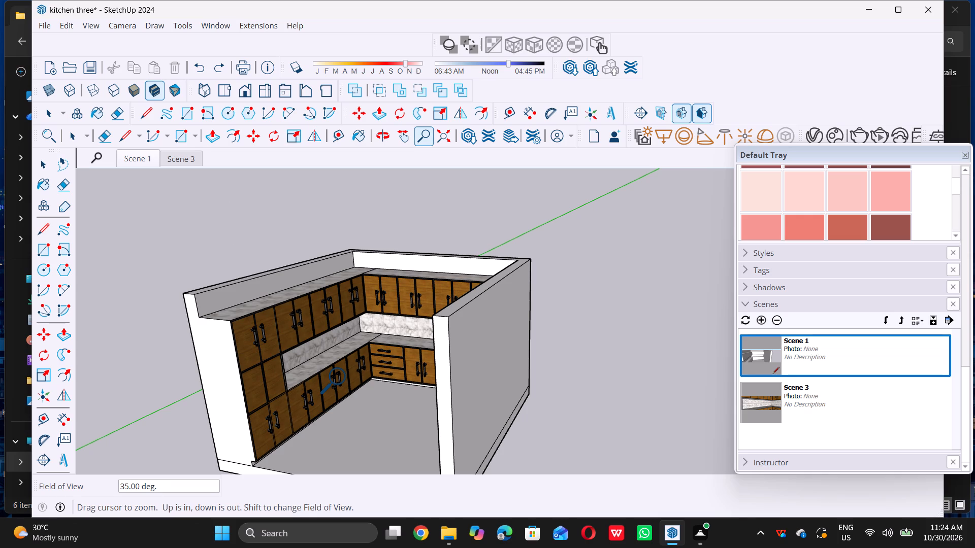
# Undo the vertical divider lines and the extra horizontal line on the long backsplash beneath the wall cabinets.
pyautogui.moveTo(339, 374); pyautogui.dragTo(279, 328, button='middle')
pyautogui.scroll(18, 313, 338)
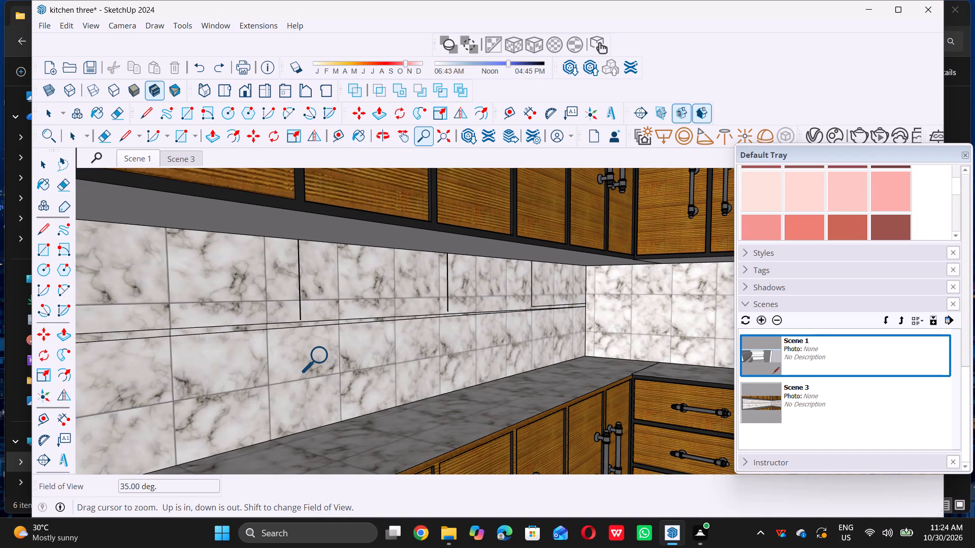
pyautogui.hotkey('ctrl', 'z')
pyautogui.hotkey('ctrl', 'z')
pyautogui.hotkey('ctrl', 'z')
pyautogui.hotkey('ctrl', 'z')
pyautogui.hotkey('ctrl', 'z')
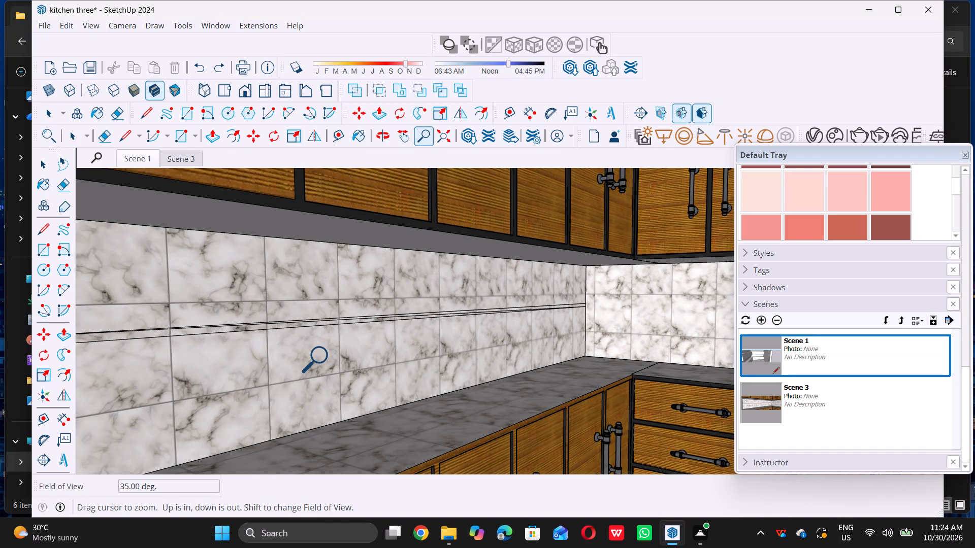
pyautogui.hotkey('ctrl', 'z')
pyautogui.hotkey('ctrl', 'z')
pyautogui.hotkey('ctrl', 'z')
pyautogui.hotkey('ctrl', 'z')
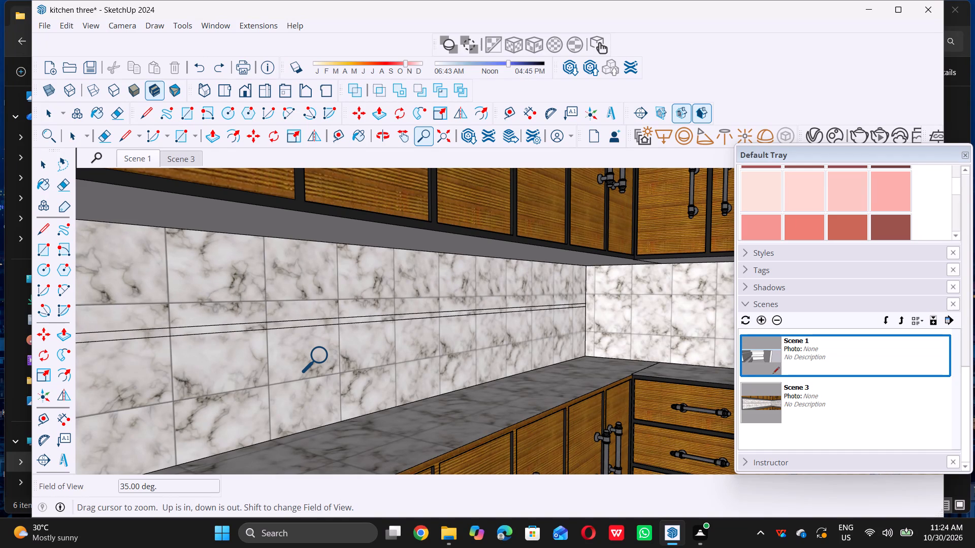
pyautogui.hotkey('ctrl', 'z')
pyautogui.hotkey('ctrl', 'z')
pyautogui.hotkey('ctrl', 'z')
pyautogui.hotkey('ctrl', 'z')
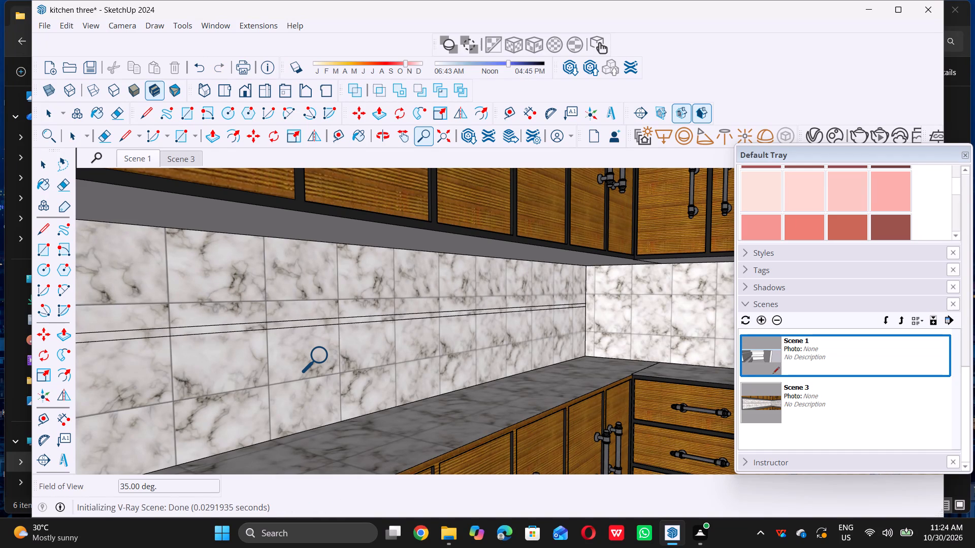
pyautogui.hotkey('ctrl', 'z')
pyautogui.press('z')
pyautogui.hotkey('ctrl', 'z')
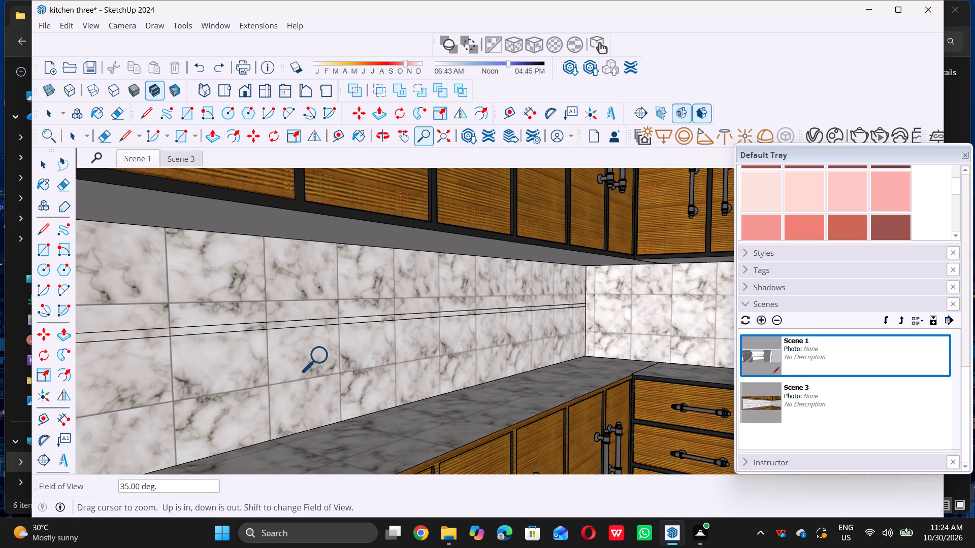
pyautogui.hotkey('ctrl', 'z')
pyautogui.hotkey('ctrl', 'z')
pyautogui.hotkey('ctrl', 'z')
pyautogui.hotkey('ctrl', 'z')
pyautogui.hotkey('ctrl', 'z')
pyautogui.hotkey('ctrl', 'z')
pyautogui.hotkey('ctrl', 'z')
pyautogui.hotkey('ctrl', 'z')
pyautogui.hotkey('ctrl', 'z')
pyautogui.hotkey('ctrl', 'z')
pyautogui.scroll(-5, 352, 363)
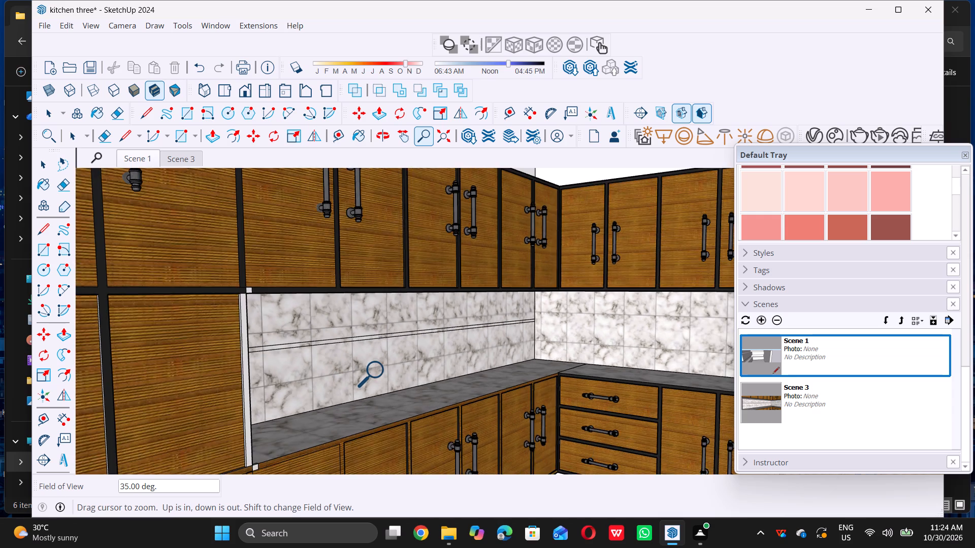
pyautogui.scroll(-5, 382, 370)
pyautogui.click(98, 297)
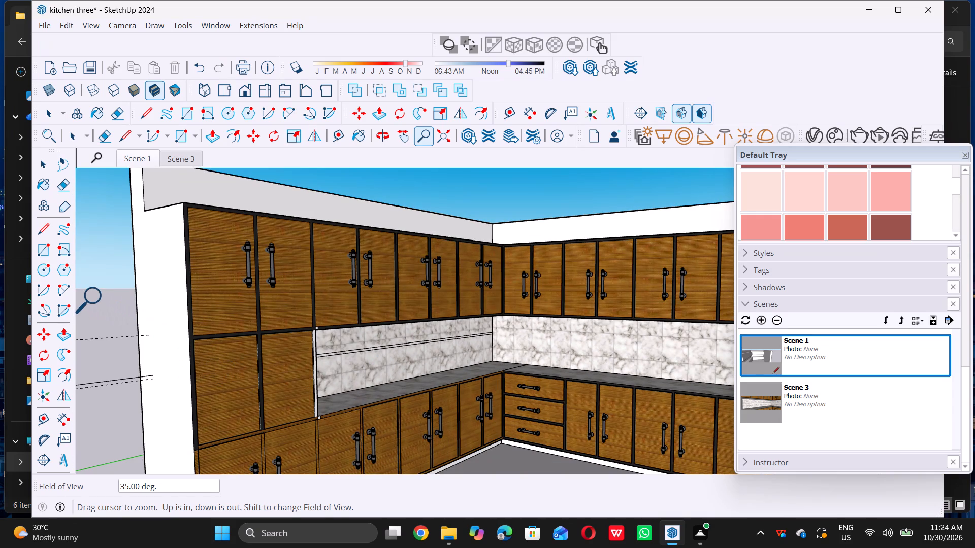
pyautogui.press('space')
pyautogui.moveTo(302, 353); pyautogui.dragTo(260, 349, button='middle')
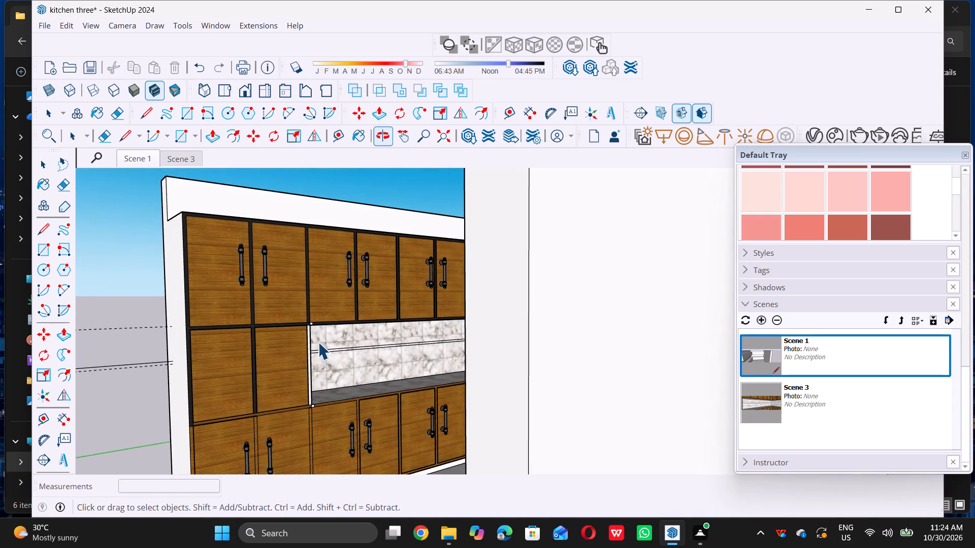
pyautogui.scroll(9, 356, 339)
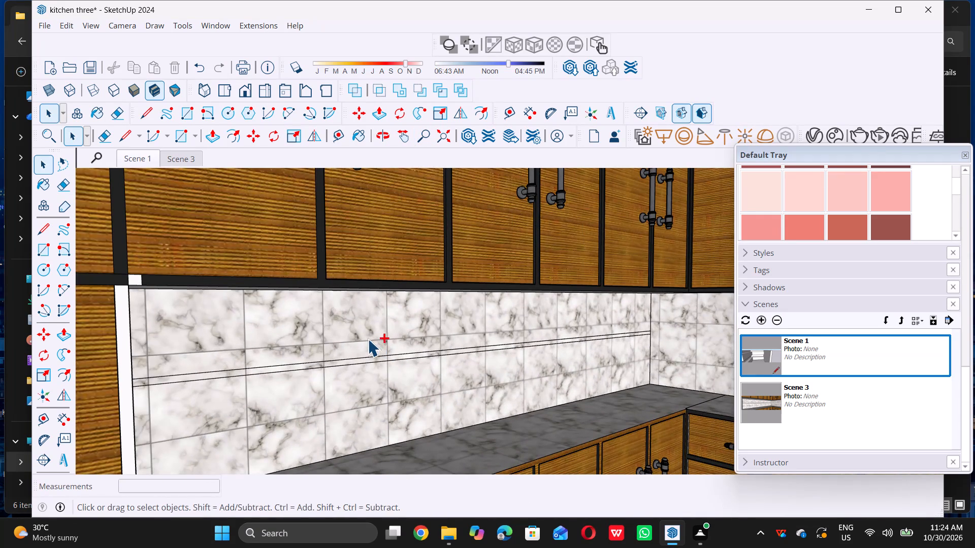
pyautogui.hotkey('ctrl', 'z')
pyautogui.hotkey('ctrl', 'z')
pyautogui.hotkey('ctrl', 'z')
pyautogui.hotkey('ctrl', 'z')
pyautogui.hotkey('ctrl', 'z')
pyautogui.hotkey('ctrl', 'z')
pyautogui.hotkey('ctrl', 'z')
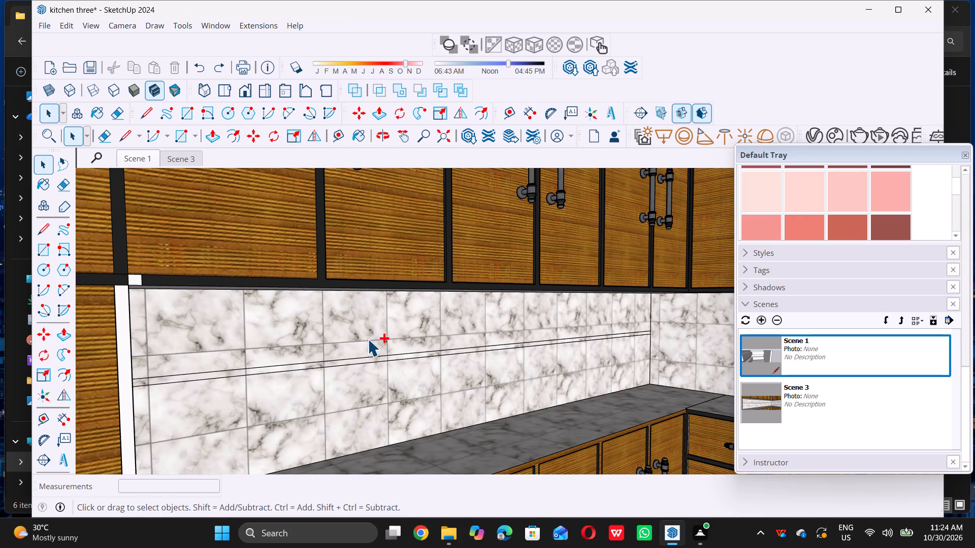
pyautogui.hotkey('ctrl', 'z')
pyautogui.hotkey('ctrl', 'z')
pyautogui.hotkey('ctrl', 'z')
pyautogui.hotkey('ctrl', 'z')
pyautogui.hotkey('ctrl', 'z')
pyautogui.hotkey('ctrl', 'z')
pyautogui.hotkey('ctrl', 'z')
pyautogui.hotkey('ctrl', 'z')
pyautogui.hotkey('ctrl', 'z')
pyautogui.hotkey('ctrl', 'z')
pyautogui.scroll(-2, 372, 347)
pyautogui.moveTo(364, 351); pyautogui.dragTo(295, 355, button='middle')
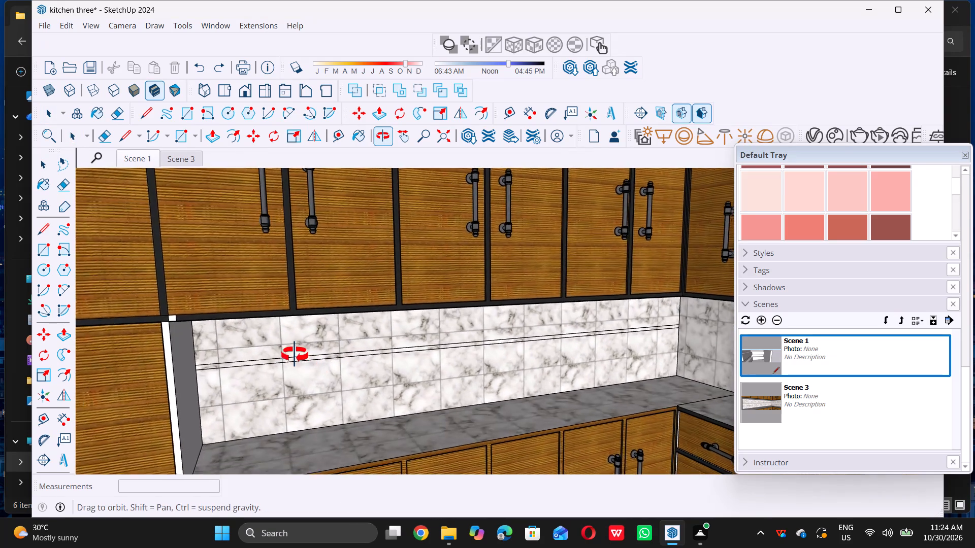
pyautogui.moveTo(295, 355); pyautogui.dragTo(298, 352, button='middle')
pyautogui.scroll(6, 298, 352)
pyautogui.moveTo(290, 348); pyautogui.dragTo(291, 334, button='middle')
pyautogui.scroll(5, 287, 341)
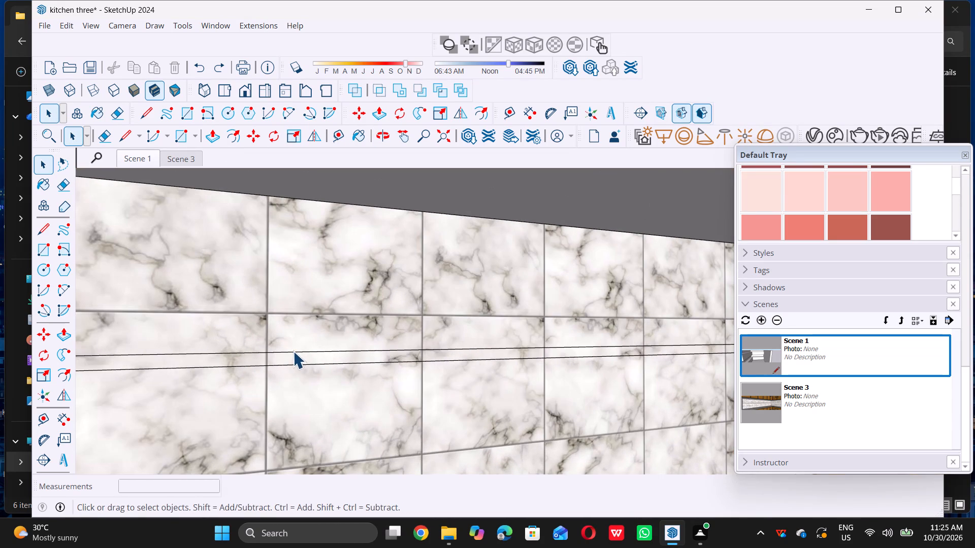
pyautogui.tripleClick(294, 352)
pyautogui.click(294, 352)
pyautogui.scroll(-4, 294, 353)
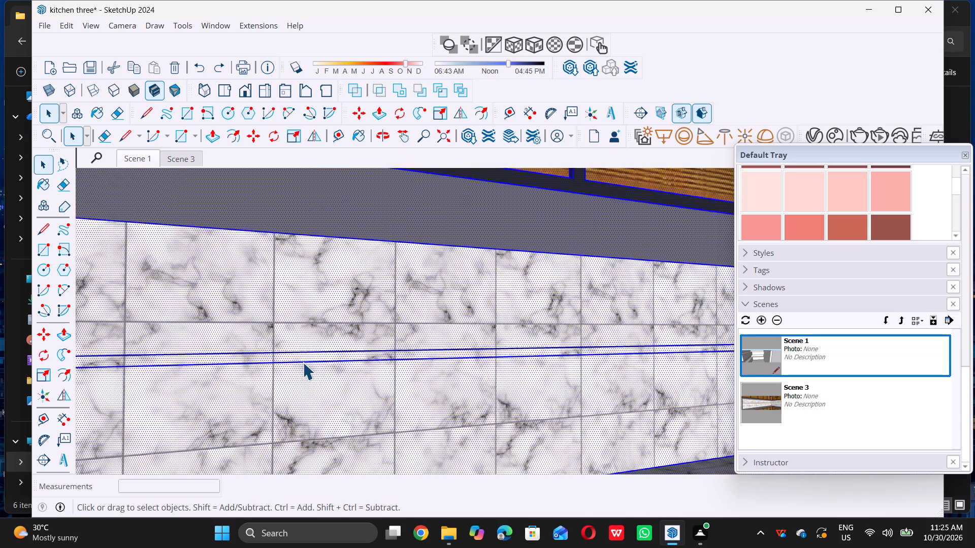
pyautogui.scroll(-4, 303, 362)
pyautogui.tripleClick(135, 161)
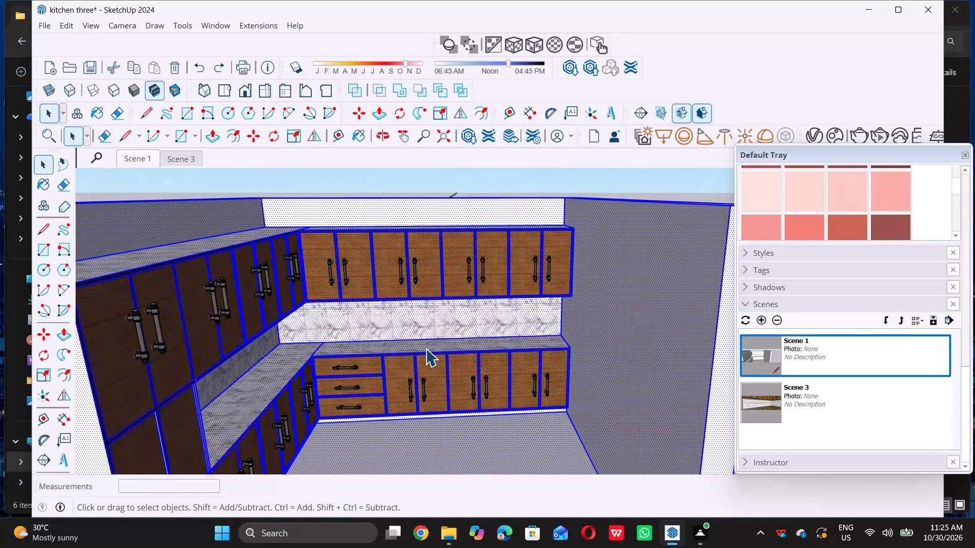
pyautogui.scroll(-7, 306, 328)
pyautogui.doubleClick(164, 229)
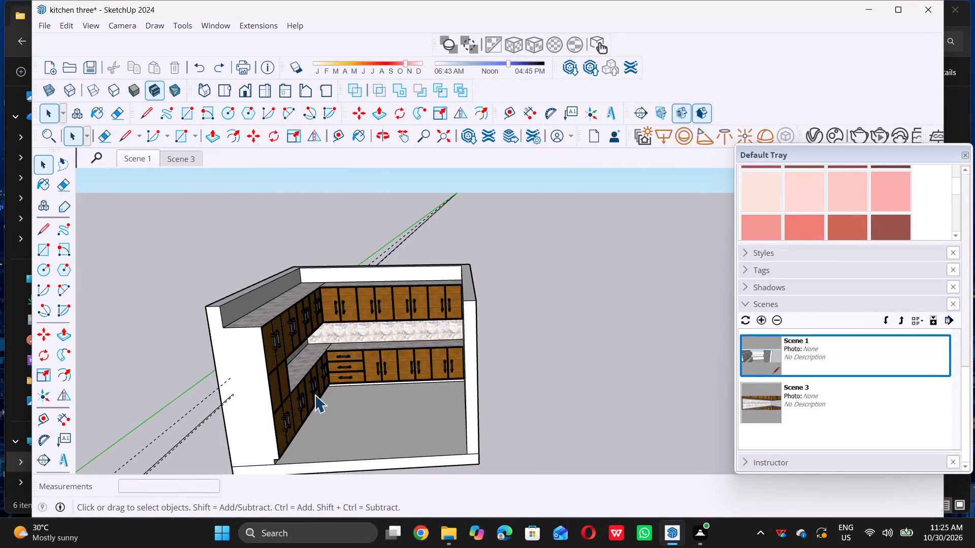
# Delete all guides from the model.
pyautogui.moveTo(309, 392); pyautogui.dragTo(181, 357, button='middle')
pyautogui.scroll(6, 300, 342)
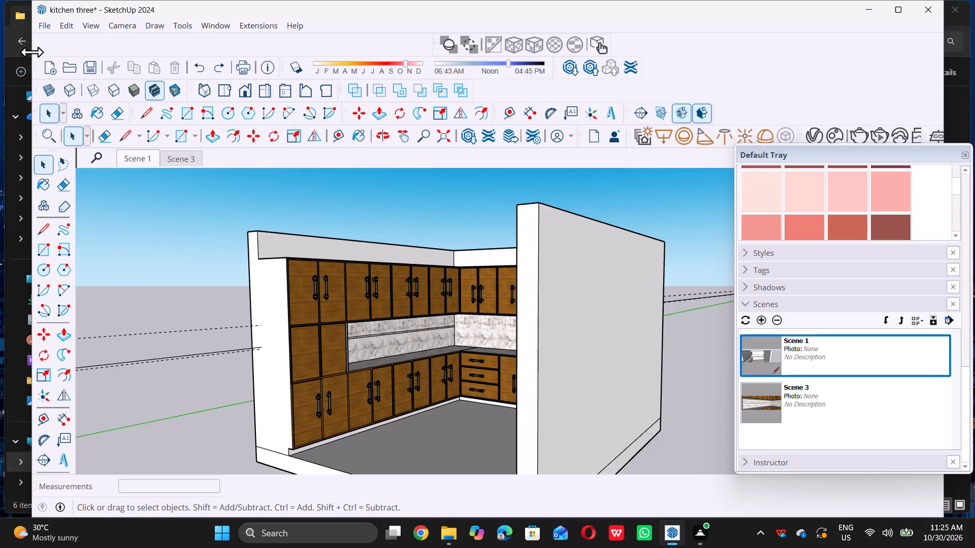
pyautogui.tripleClick(64, 26)
pyautogui.doubleClick(68, 26)
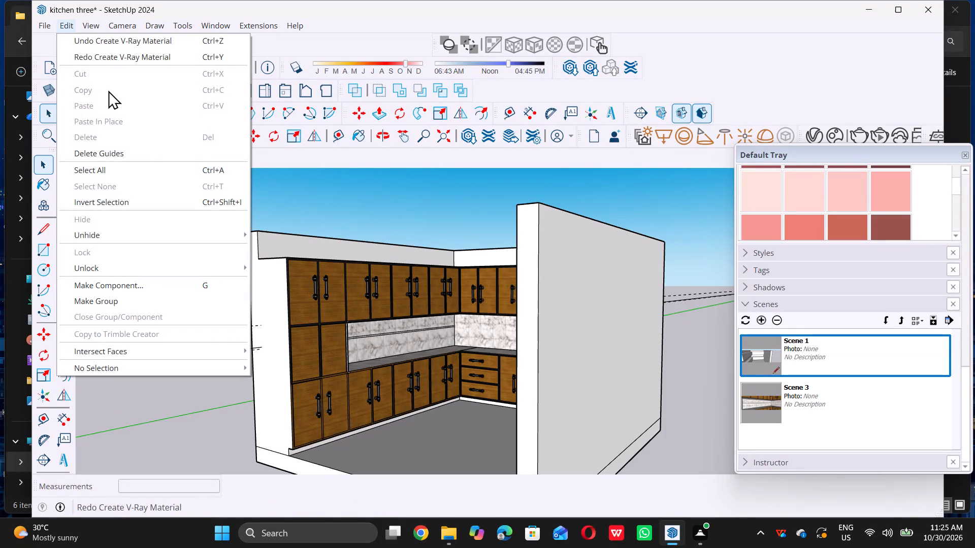
pyautogui.doubleClick(123, 156)
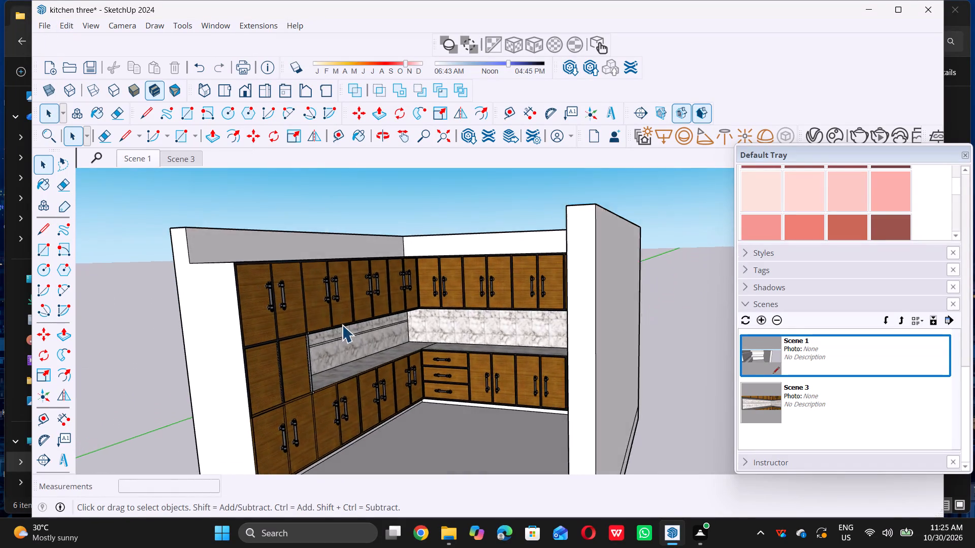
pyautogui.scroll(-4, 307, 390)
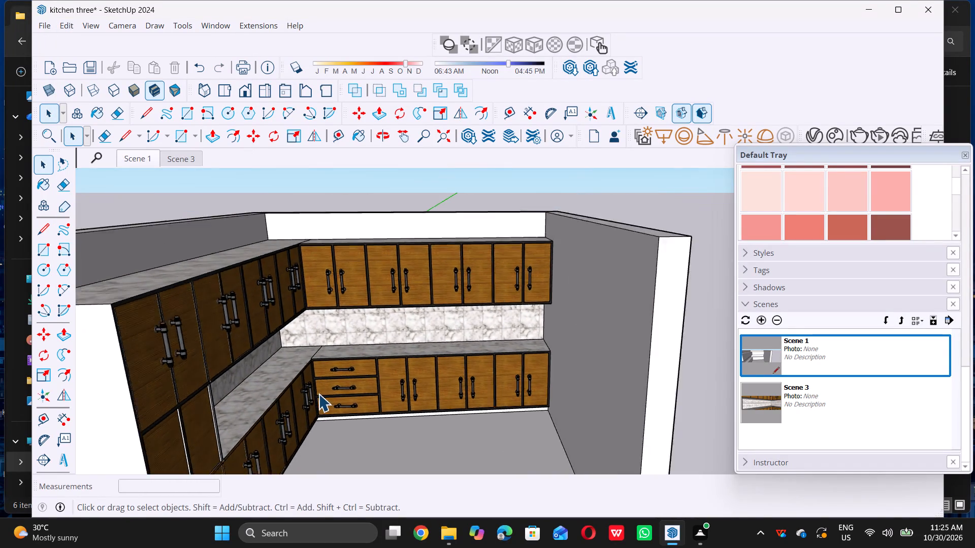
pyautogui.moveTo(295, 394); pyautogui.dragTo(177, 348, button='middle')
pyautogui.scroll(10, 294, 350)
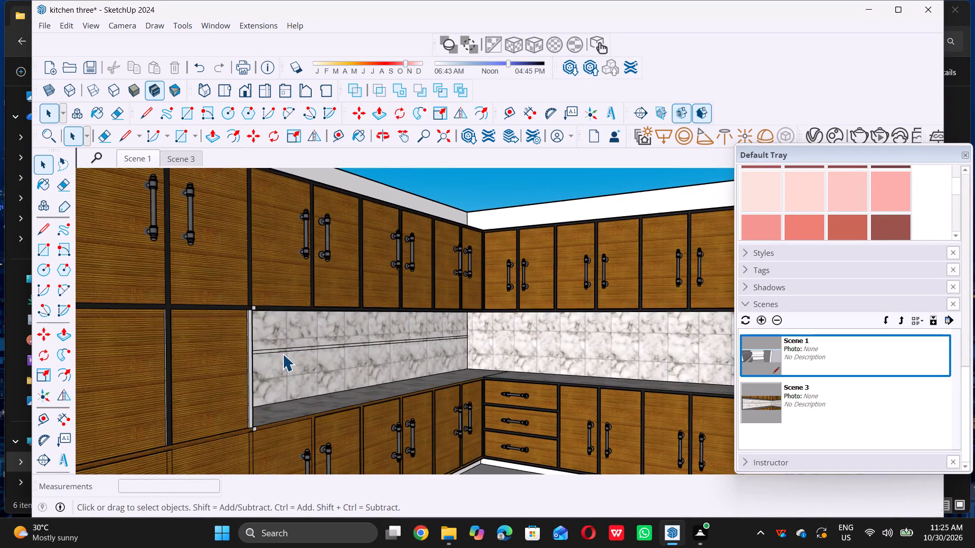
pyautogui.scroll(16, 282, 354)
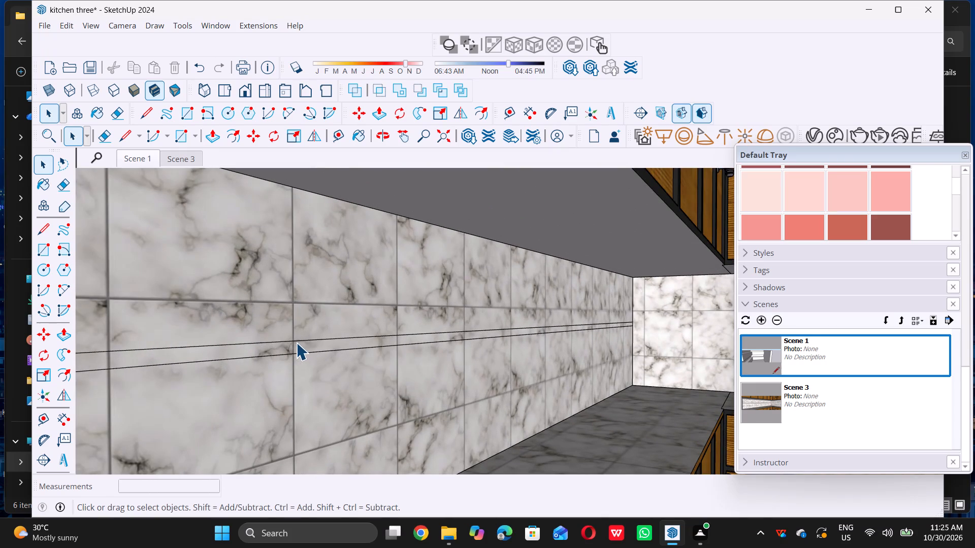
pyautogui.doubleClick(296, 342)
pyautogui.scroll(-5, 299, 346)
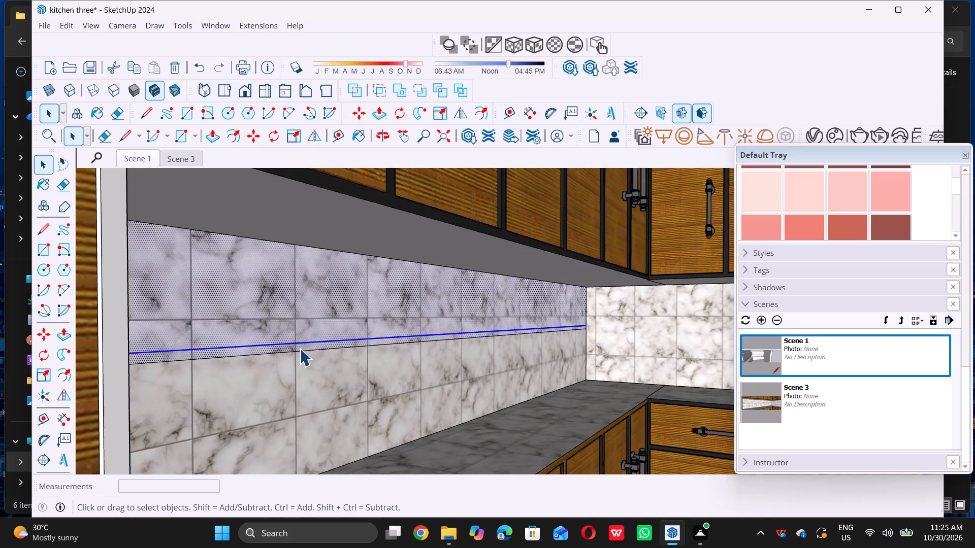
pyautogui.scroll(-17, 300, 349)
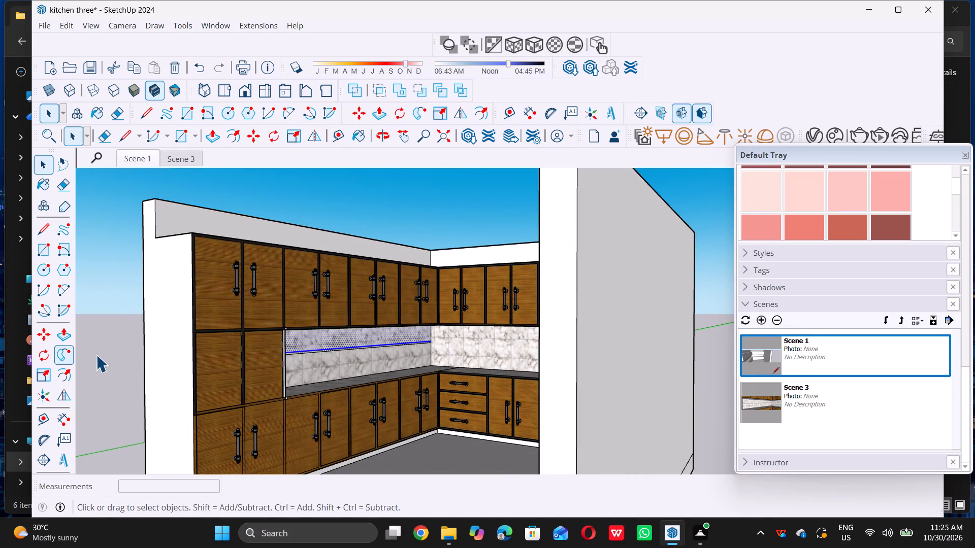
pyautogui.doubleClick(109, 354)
# Delete the upper of the two parallel horizontal lines across the long marble backsplash.
pyautogui.scroll(12, 354, 346)
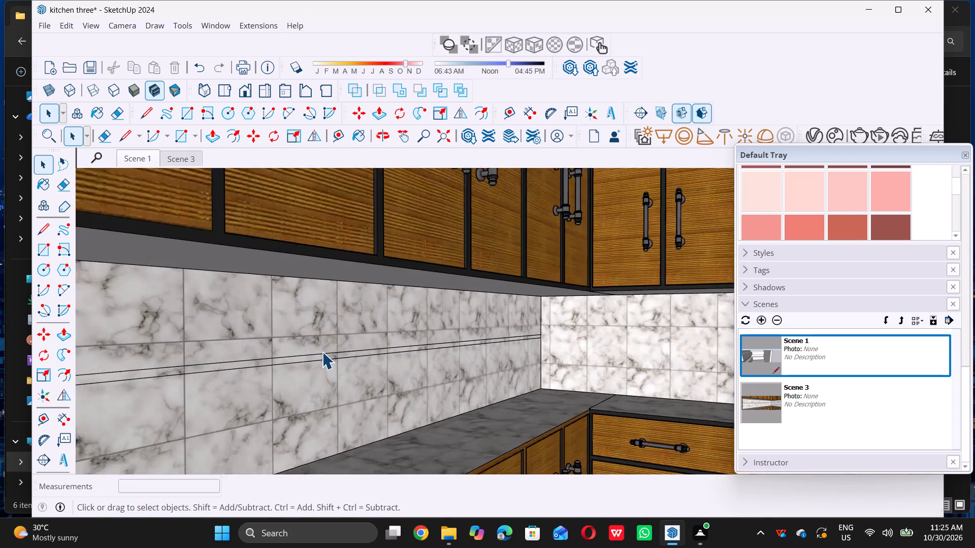
pyautogui.scroll(4, 322, 352)
pyautogui.click(322, 354)
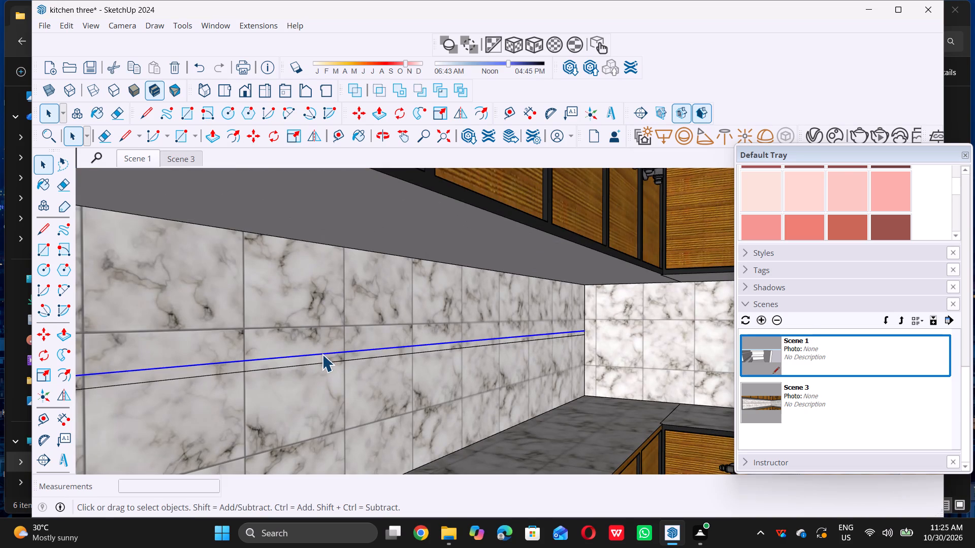
pyautogui.press('Delete')
pyautogui.scroll(-6, 321, 362)
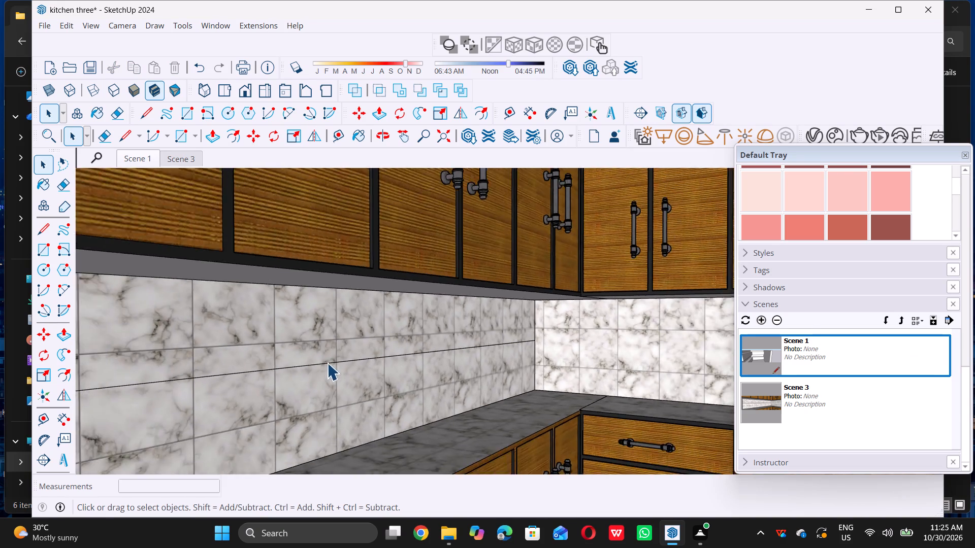
pyautogui.scroll(-8, 327, 363)
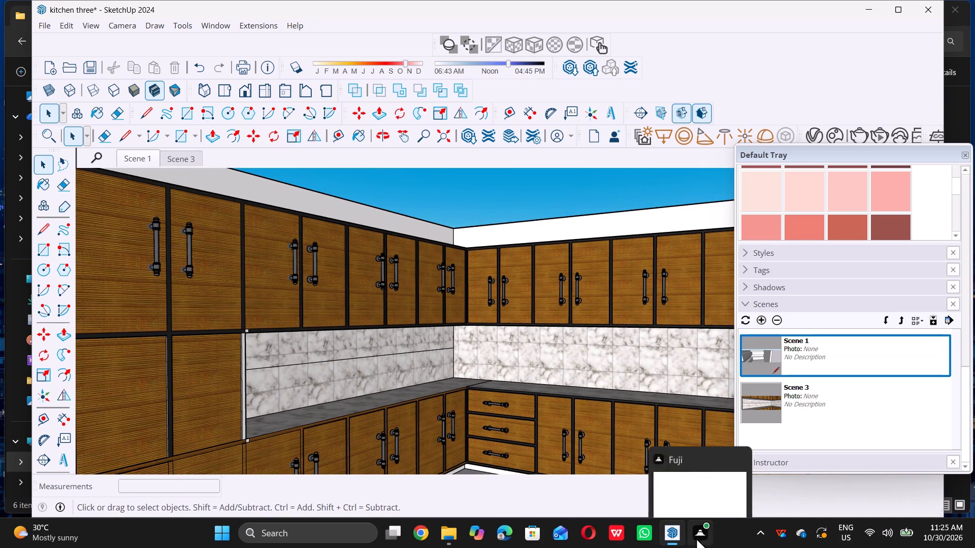